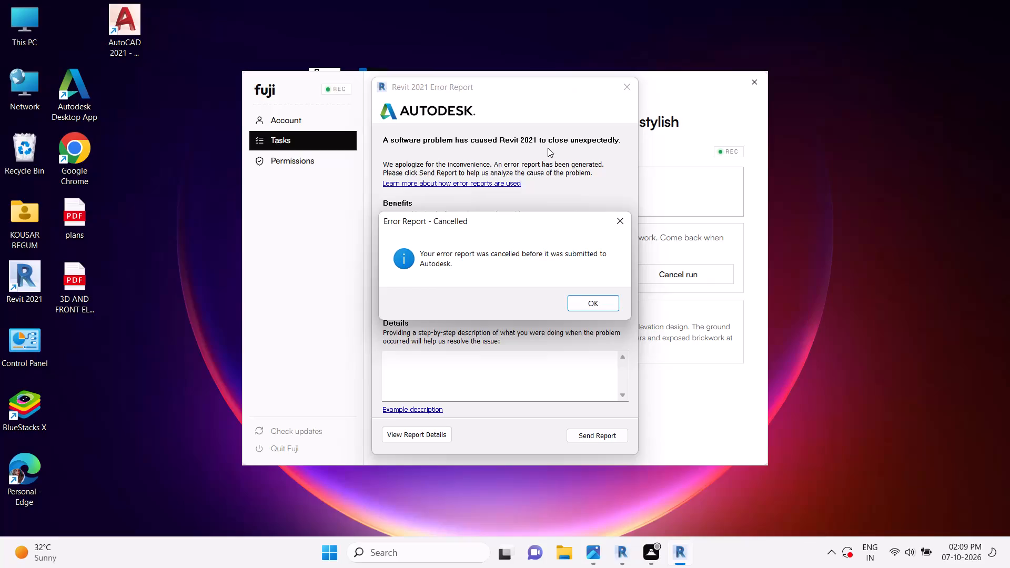
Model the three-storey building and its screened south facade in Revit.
Dismiss the cancelled error report notice for the Revit 2021 crash.
left_click(600, 303)
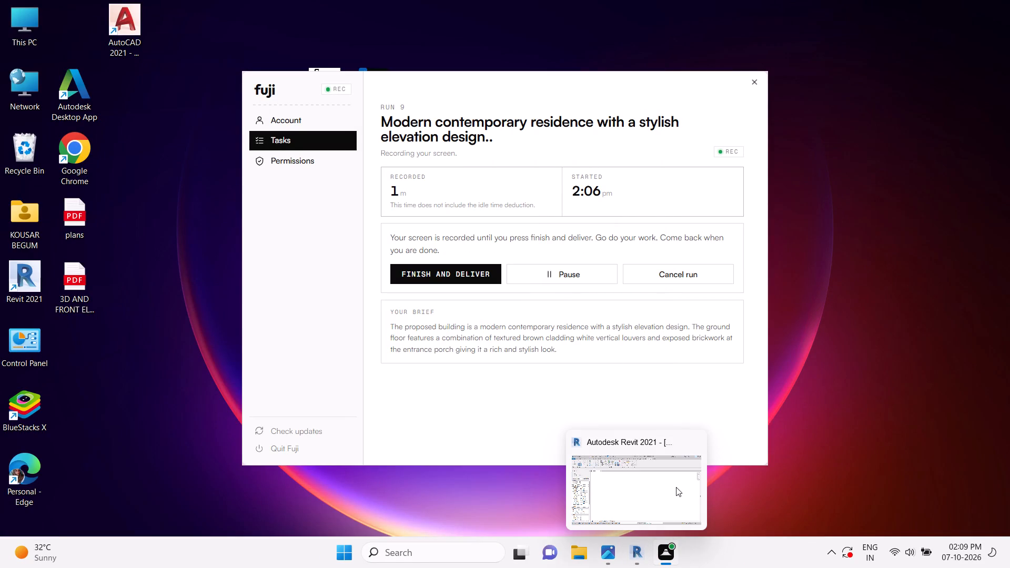
Try to close the leftover Autodesk Revit 2021 window showing Project1 - Floor Plan: Level 1.
left_click(694, 444)
left_click(695, 443)
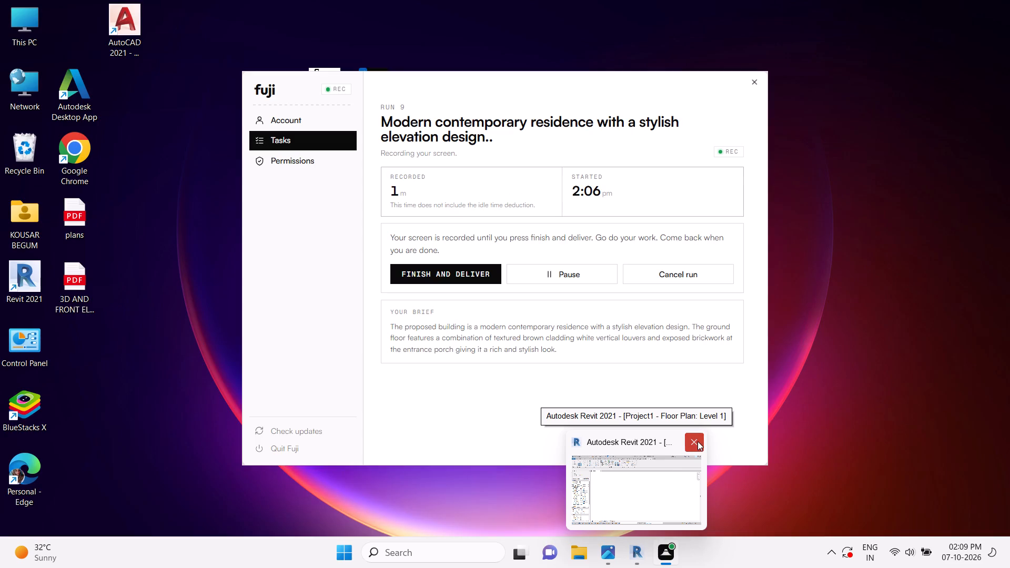
double_click(693, 443)
left_click(691, 434)
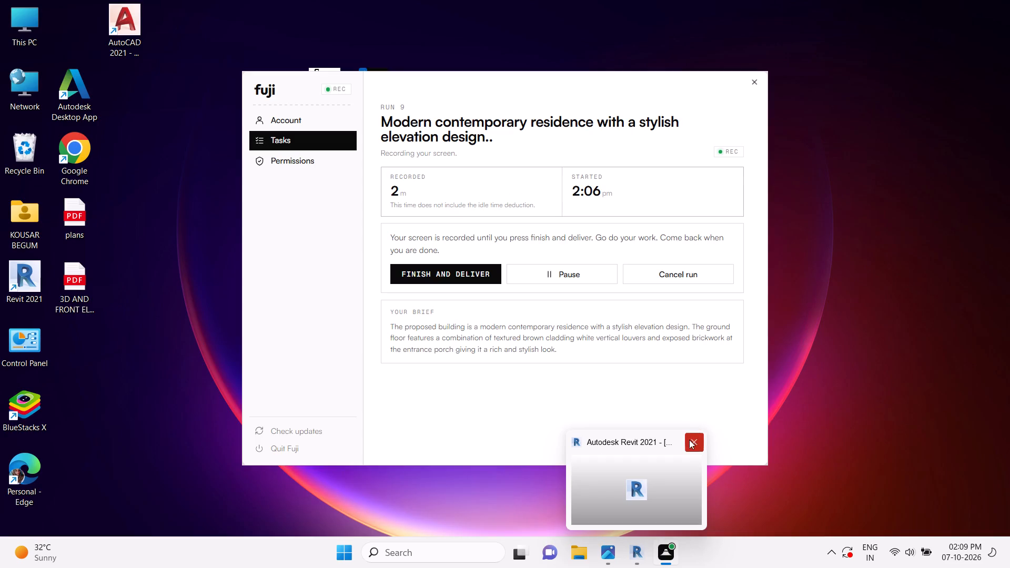
left_click(694, 444)
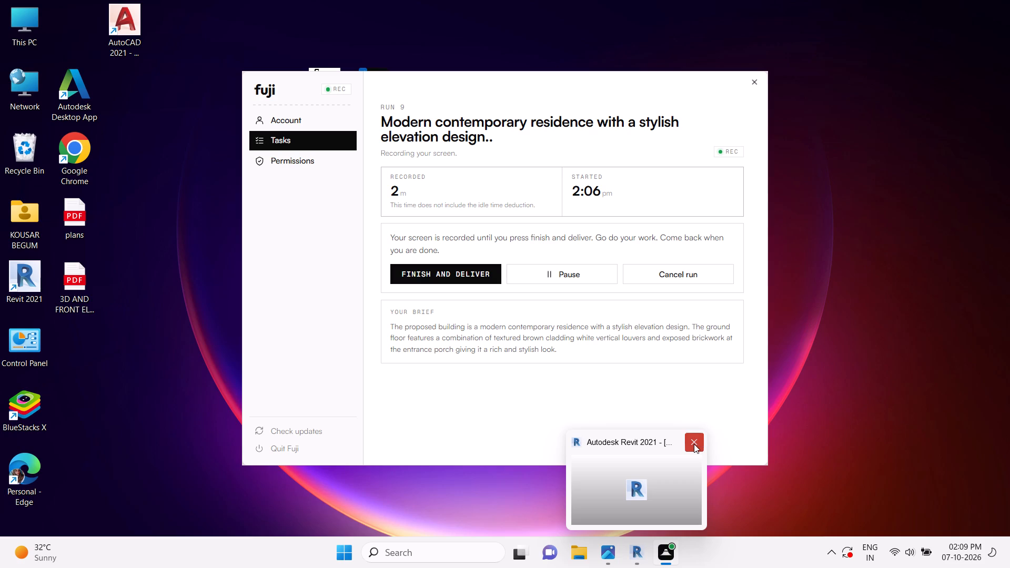
left_click(694, 444)
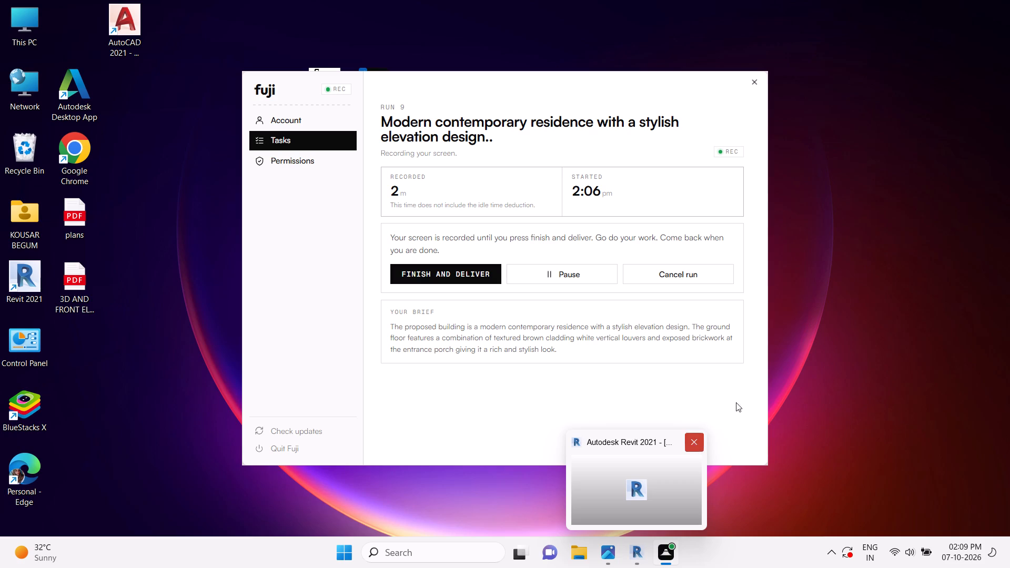
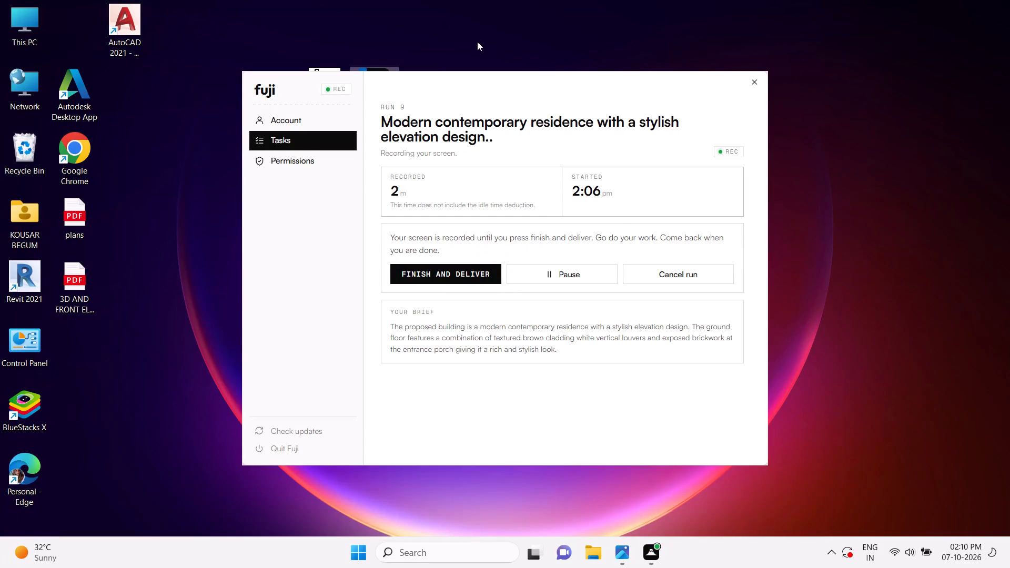
Close the blank dark window covering the desktop.
left_click(484, 47)
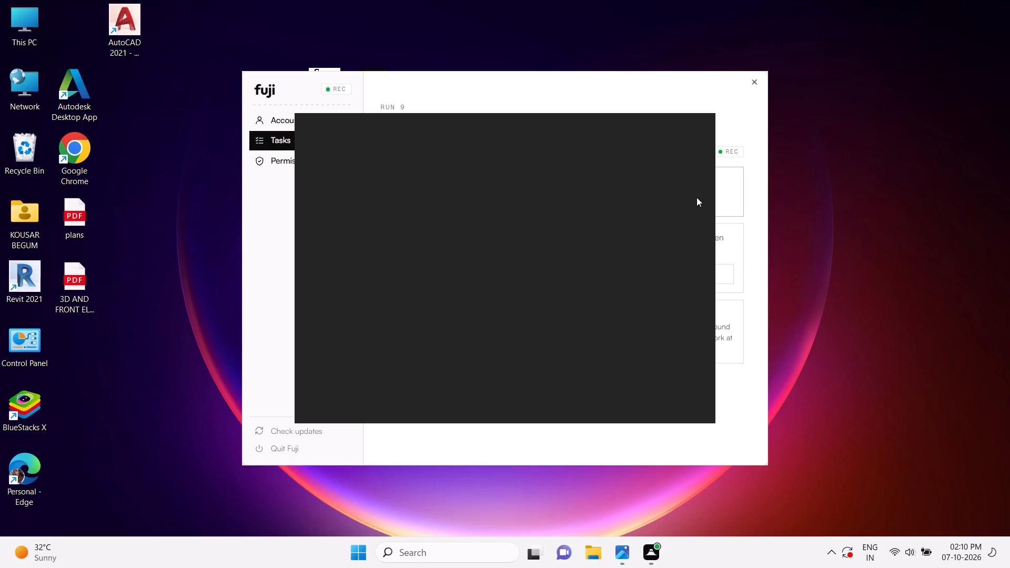
left_click(694, 131)
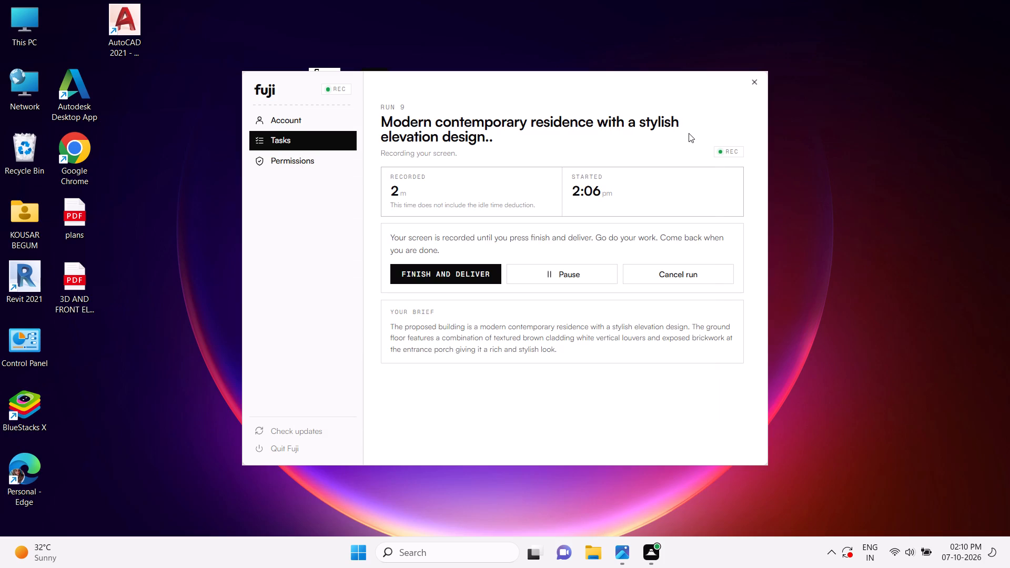
left_click(154, 222)
Launch Revit 2021 from the desktop.
double_click(29, 281)
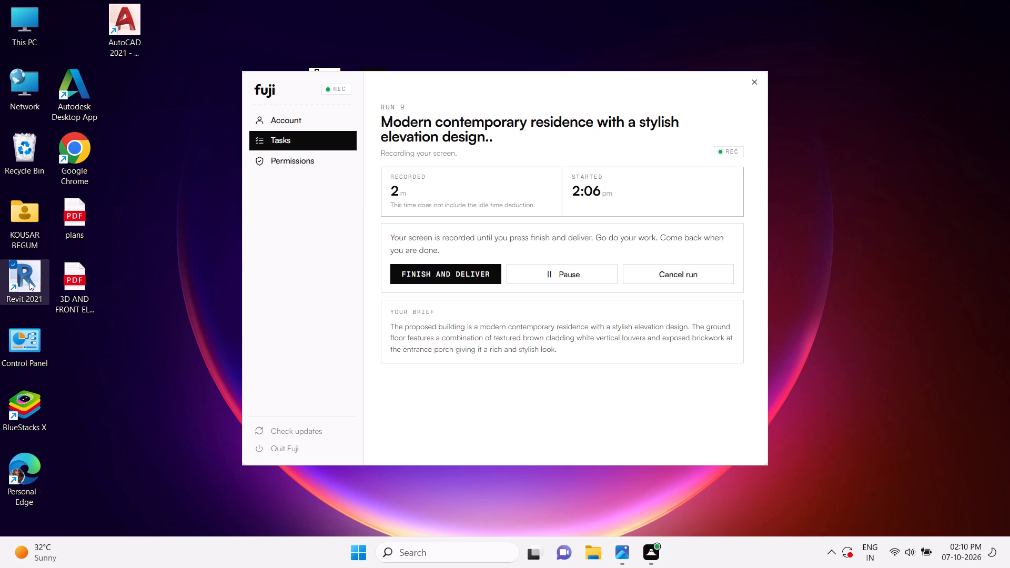
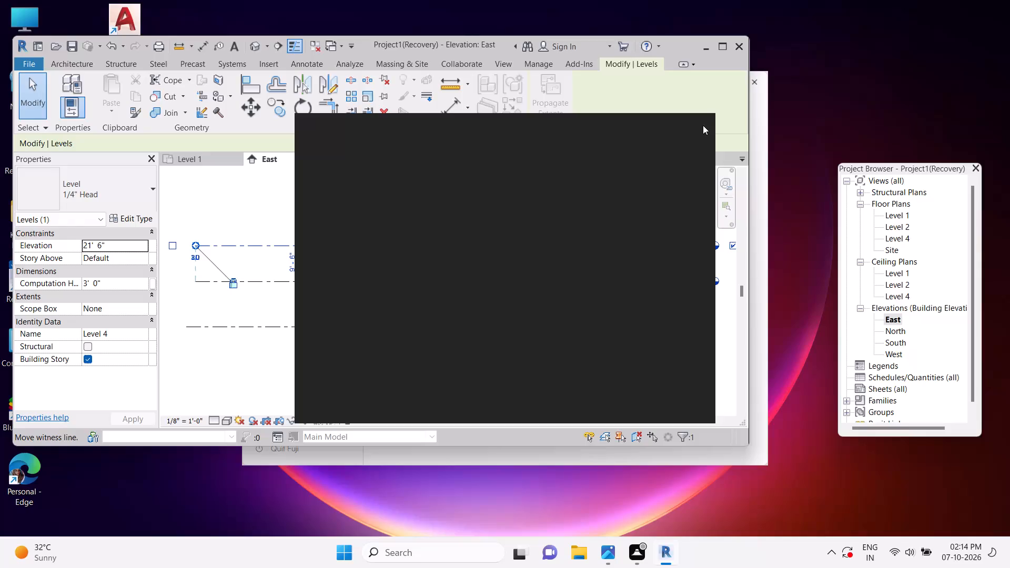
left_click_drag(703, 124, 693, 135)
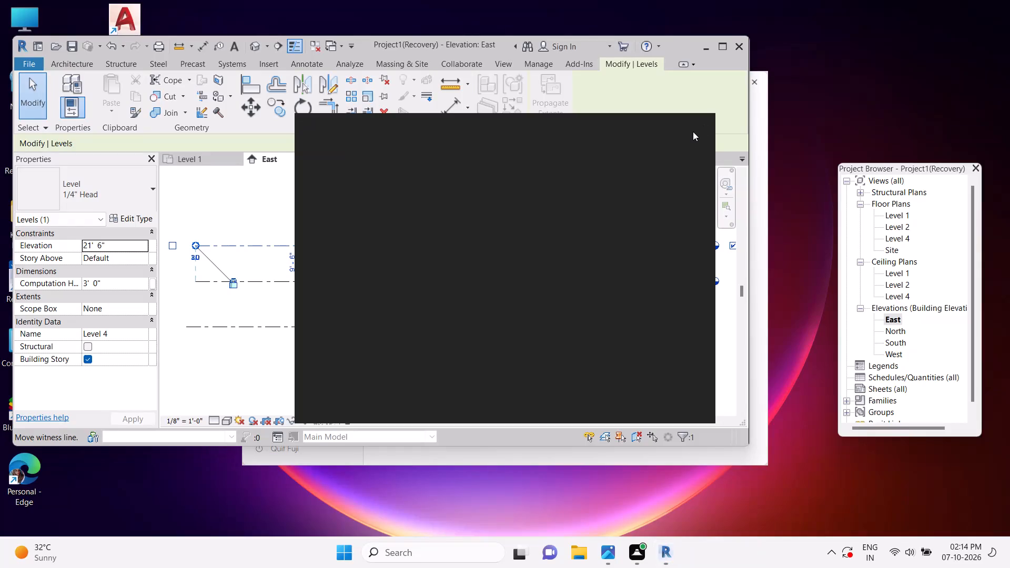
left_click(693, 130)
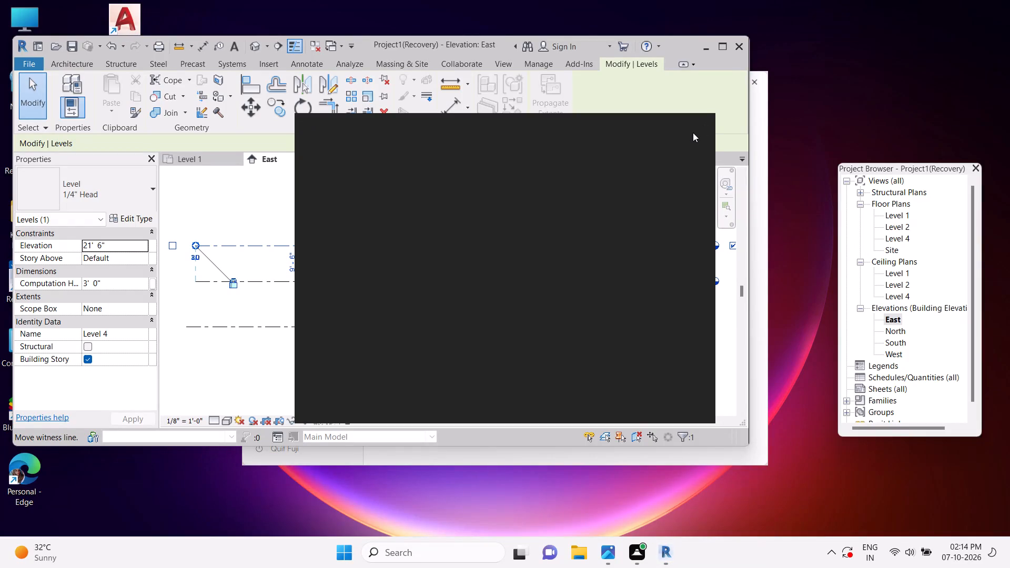
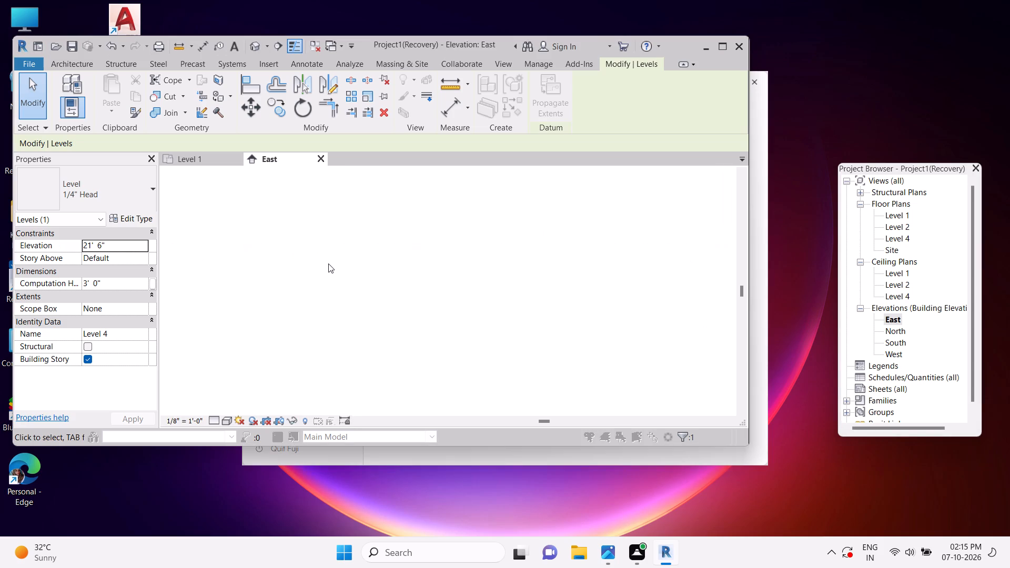
Check the blank East elevation view and the Level 1 floor plan for the recovered project's content.
scroll(368, 232, "down", 3)
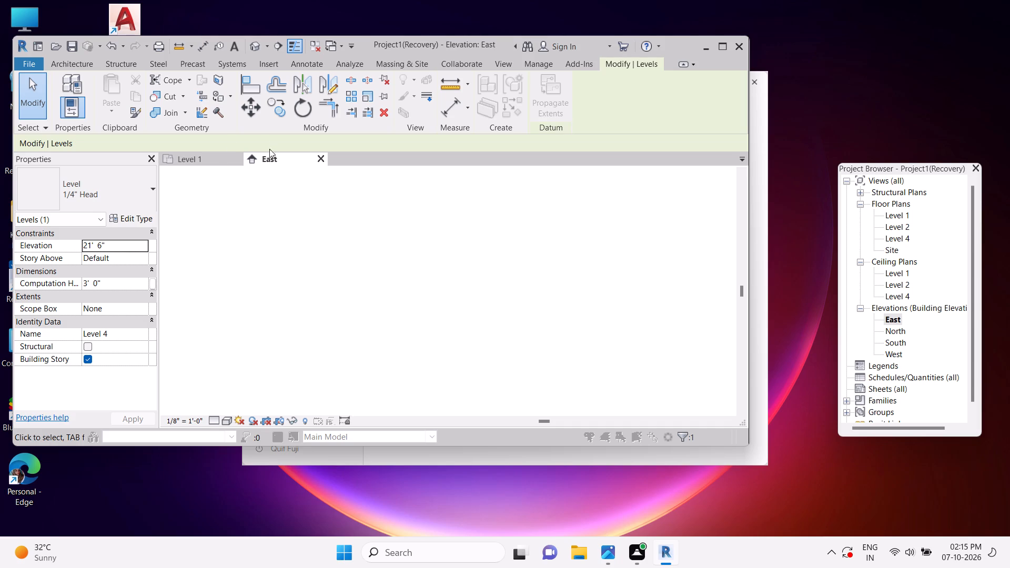
left_click(275, 155)
left_click(281, 167)
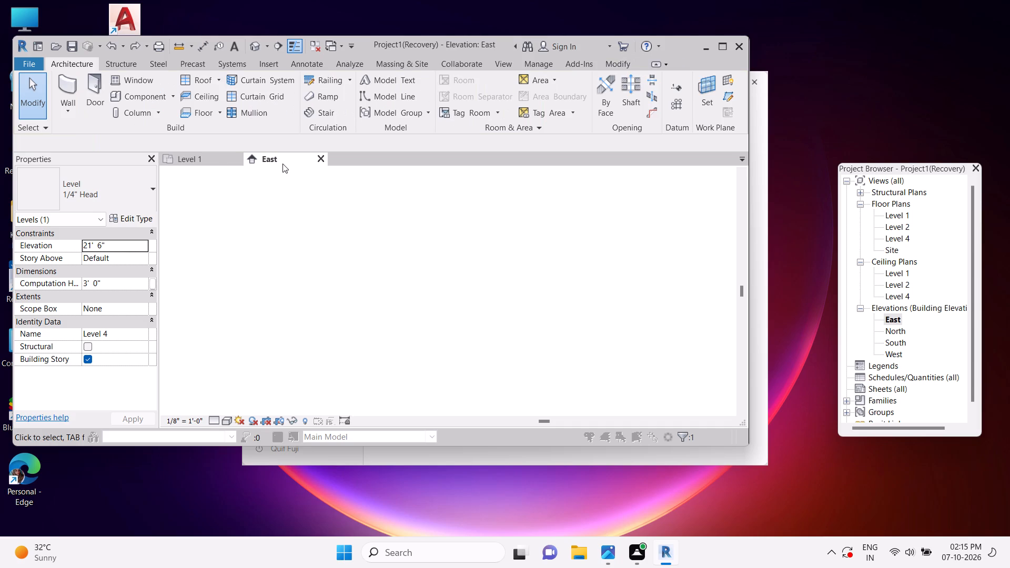
double_click(282, 157)
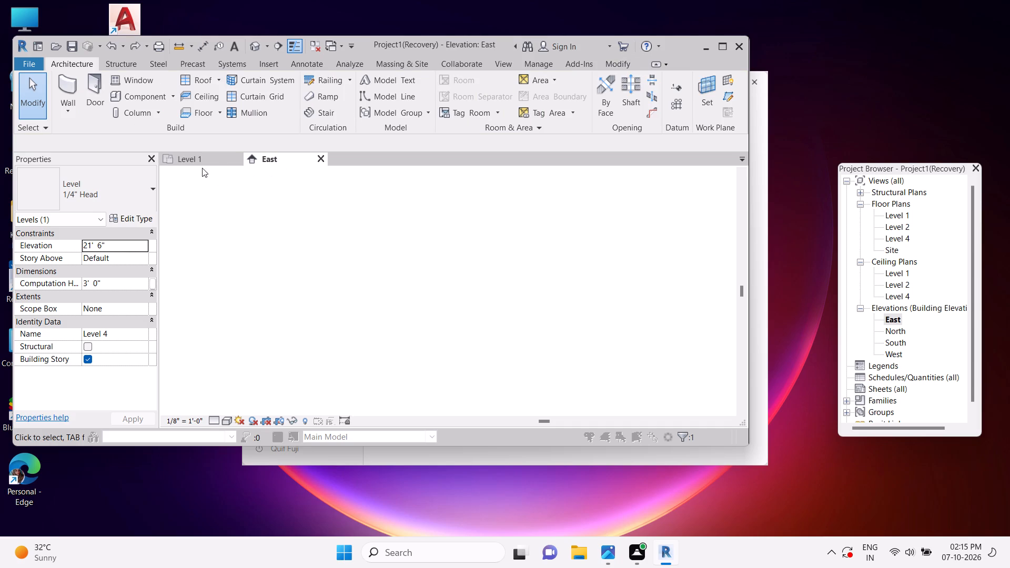
left_click(198, 157)
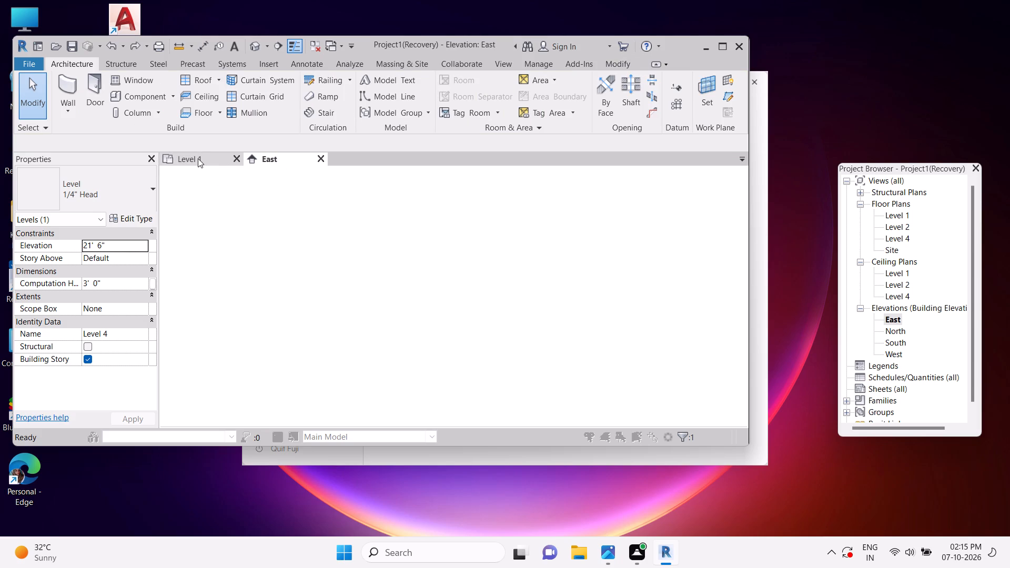
double_click(198, 158)
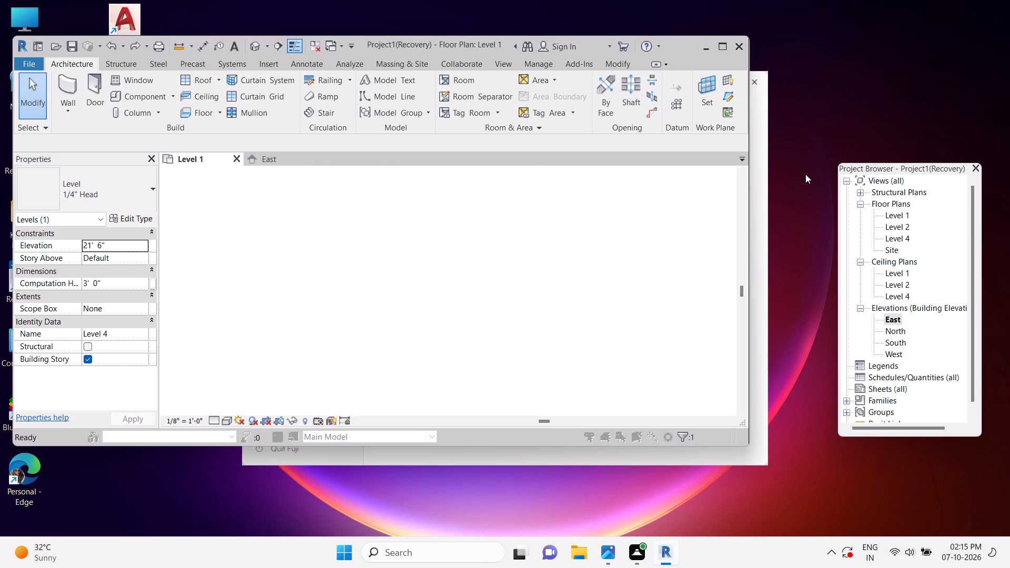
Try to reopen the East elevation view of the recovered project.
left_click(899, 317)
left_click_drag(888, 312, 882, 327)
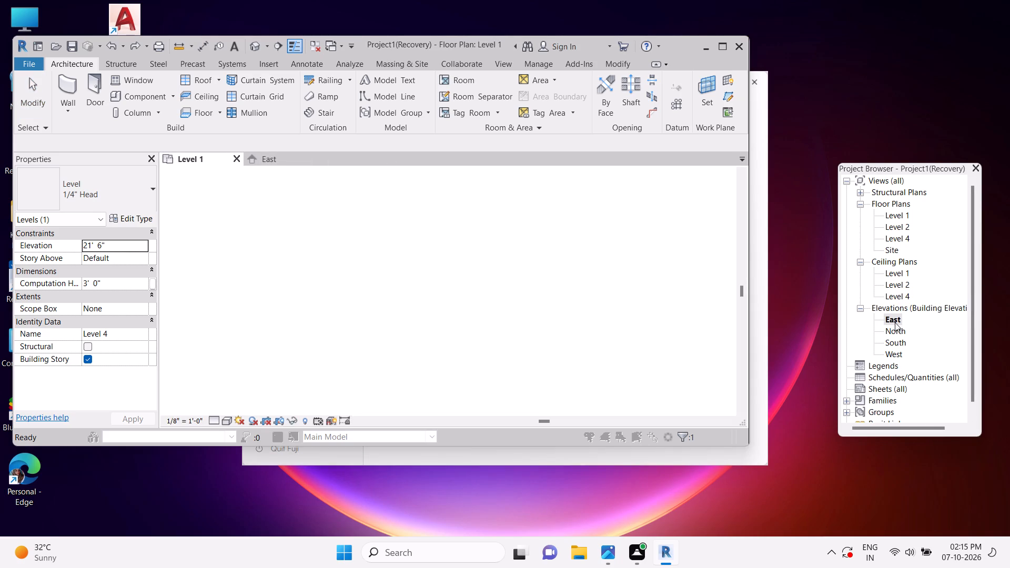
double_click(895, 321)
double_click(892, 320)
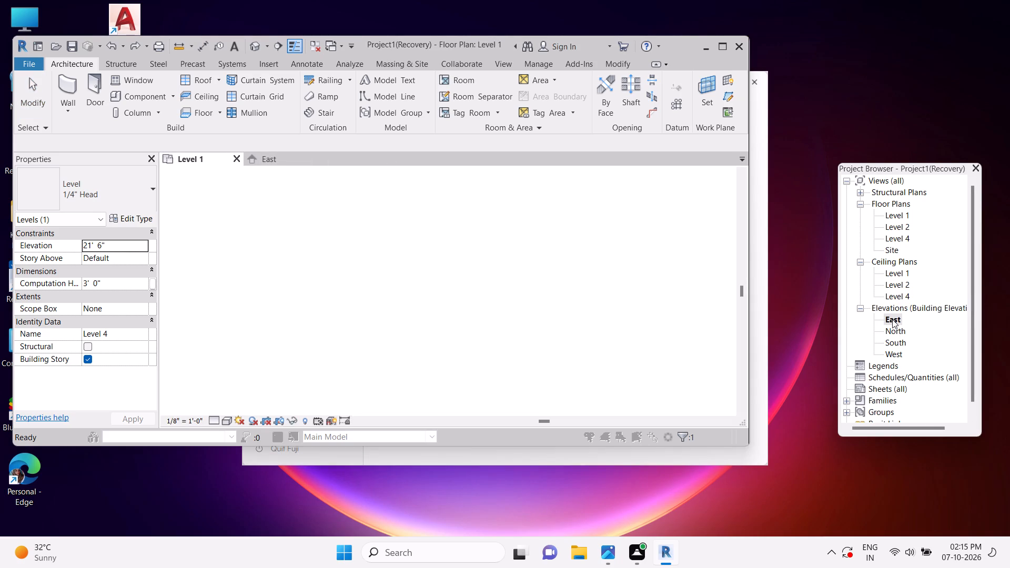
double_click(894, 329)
Minimize the Revit window to reach the desktop.
left_click(706, 48)
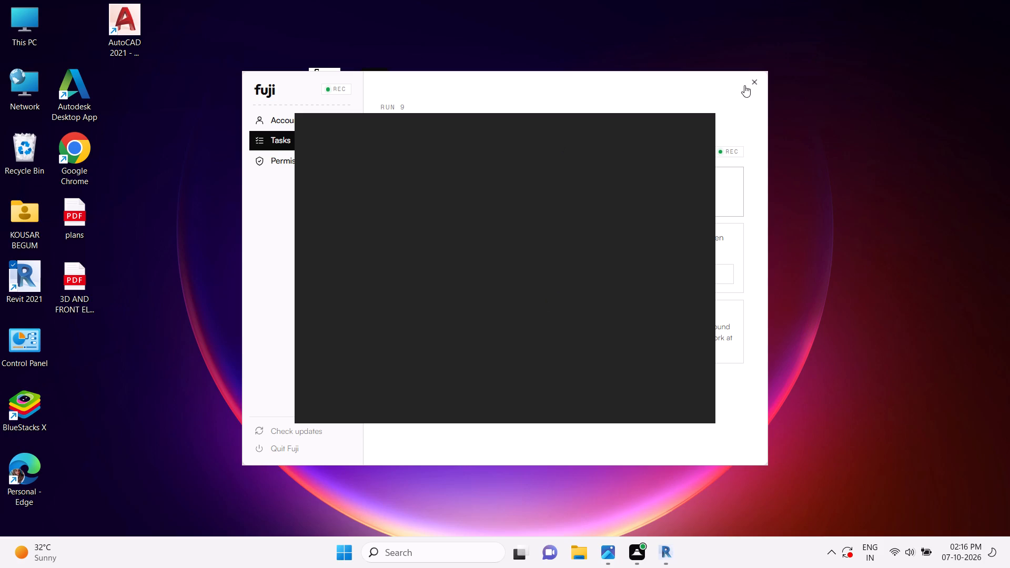
Try to dismiss the Autodesk Genuine notification card.
left_click(695, 133)
left_click(693, 135)
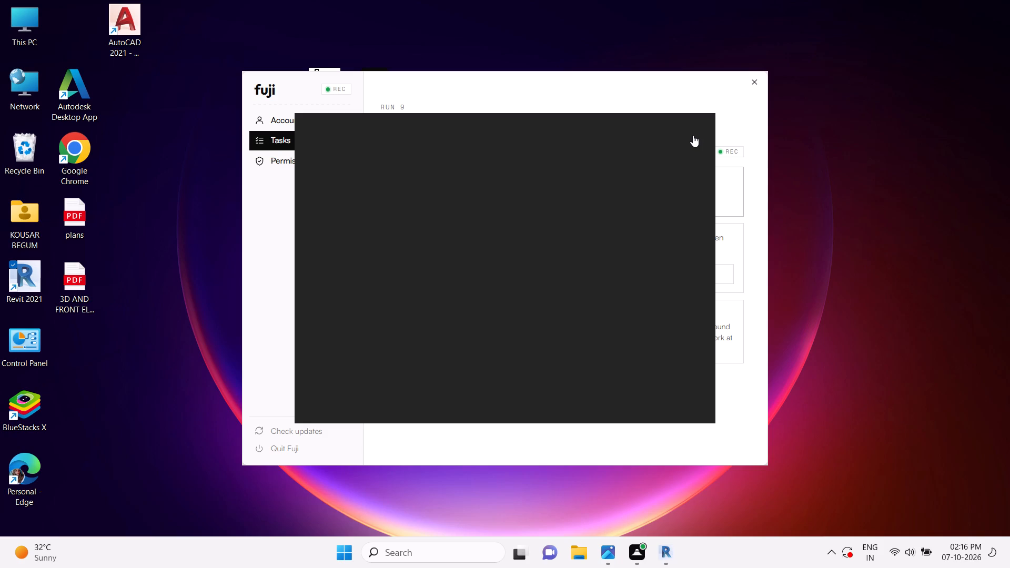
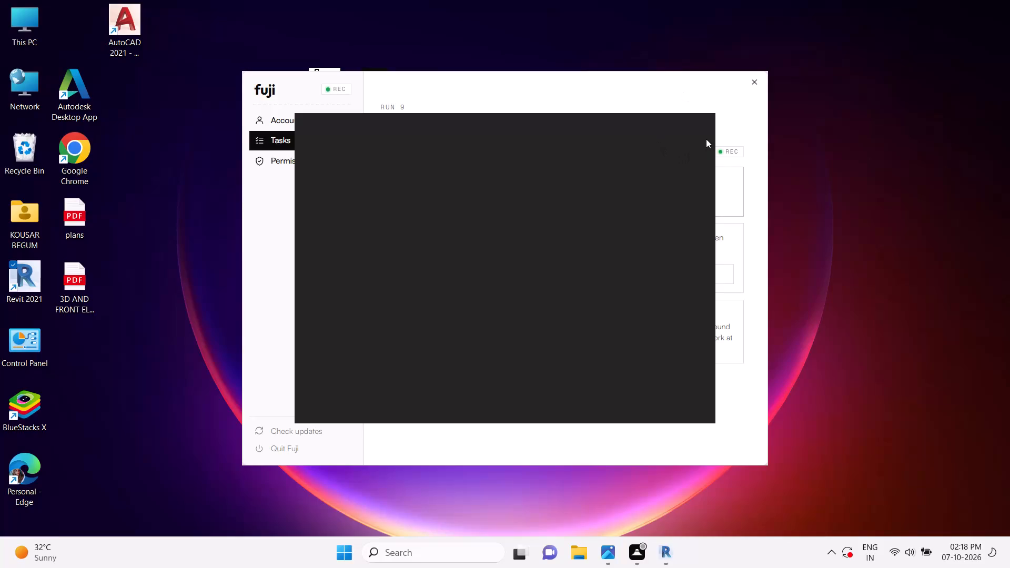
Dismiss the Autodesk Genuine notification card covering the desktop.
double_click(688, 138)
Agree to save a recovery file of the changed Revit project before the application terminates.
left_click(547, 318)
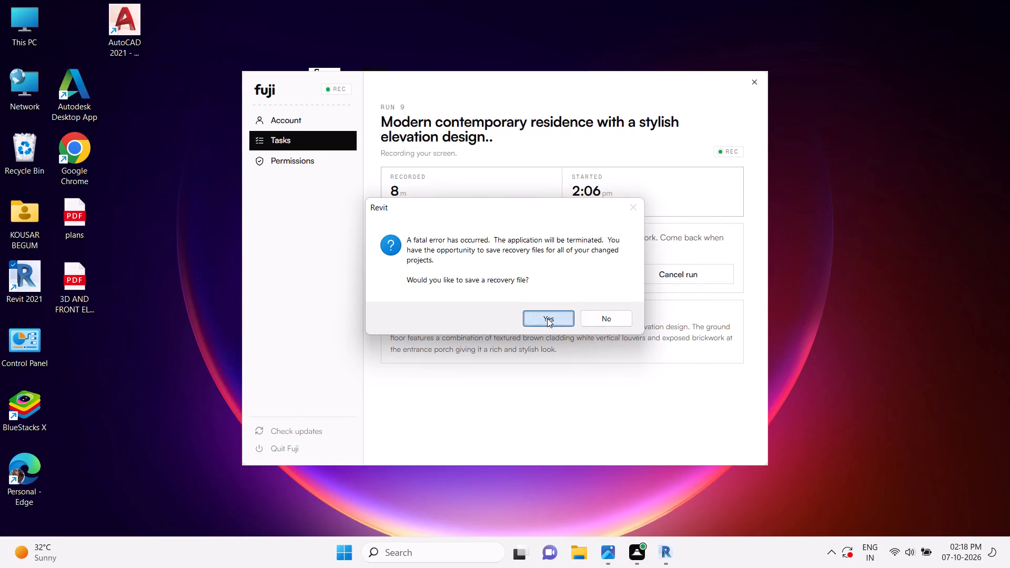
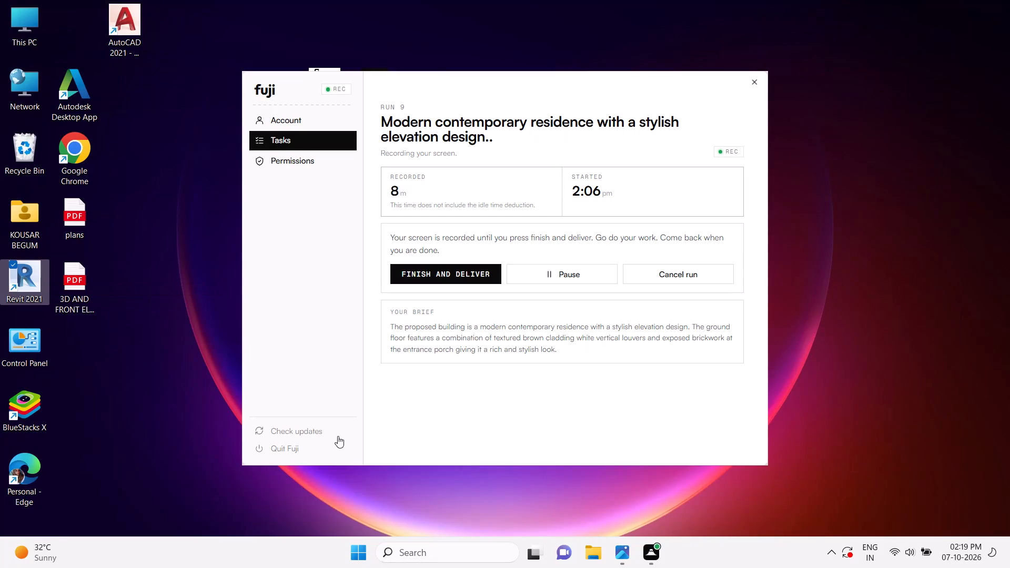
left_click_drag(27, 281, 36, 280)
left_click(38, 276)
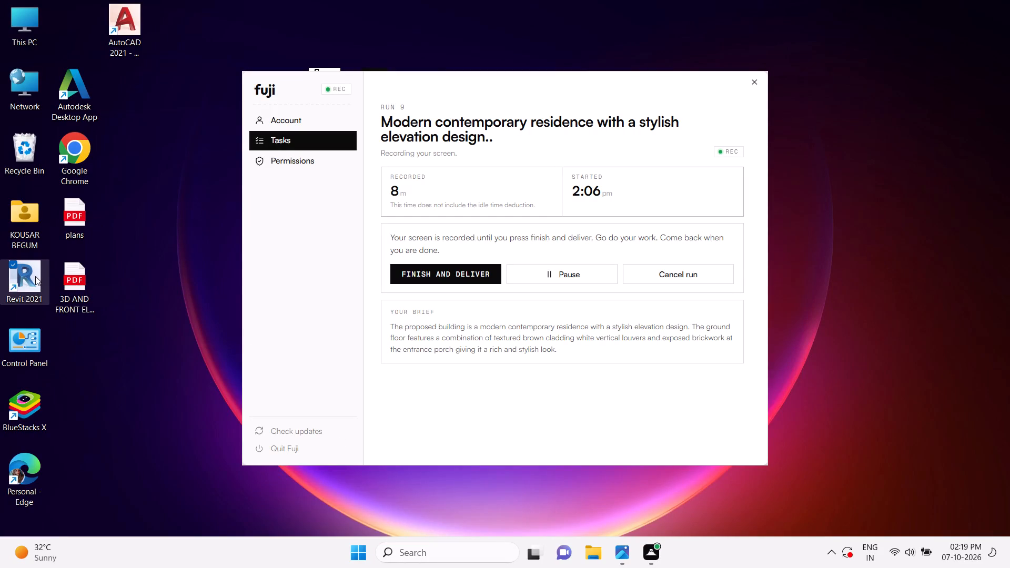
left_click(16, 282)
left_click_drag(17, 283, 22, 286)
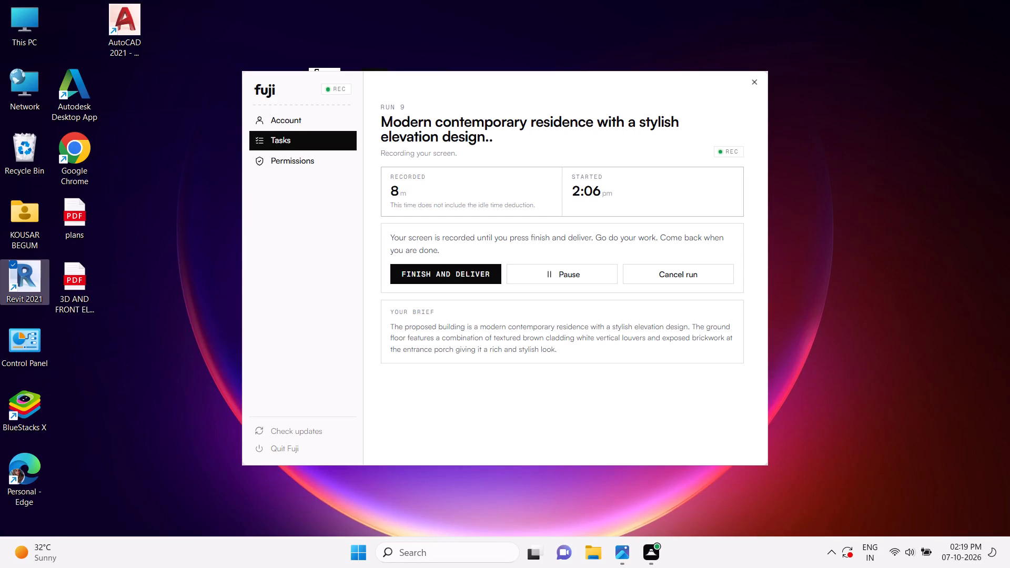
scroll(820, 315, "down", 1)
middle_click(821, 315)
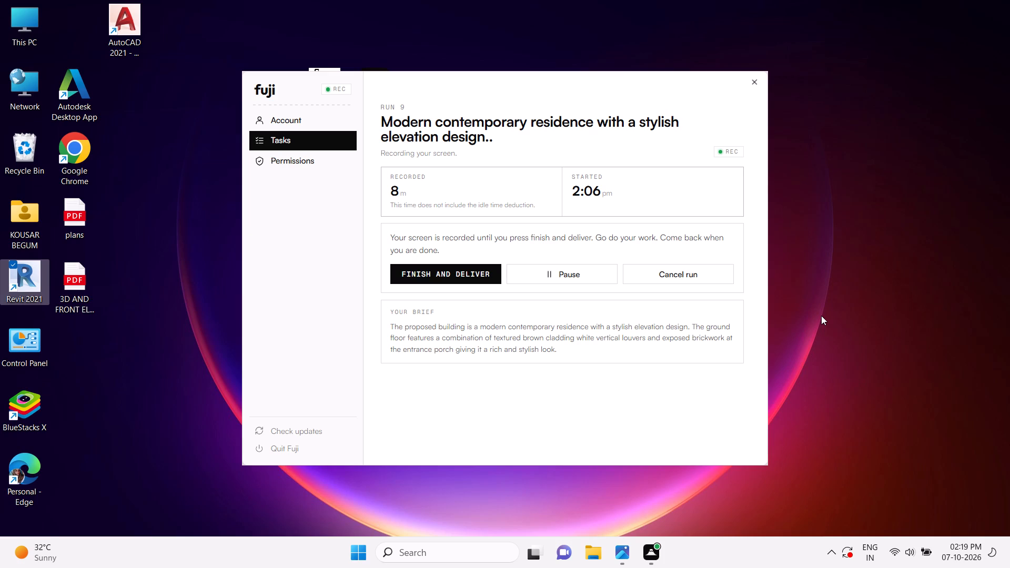
Refresh the Windows desktop.
right_click_drag(813, 308, 812, 316)
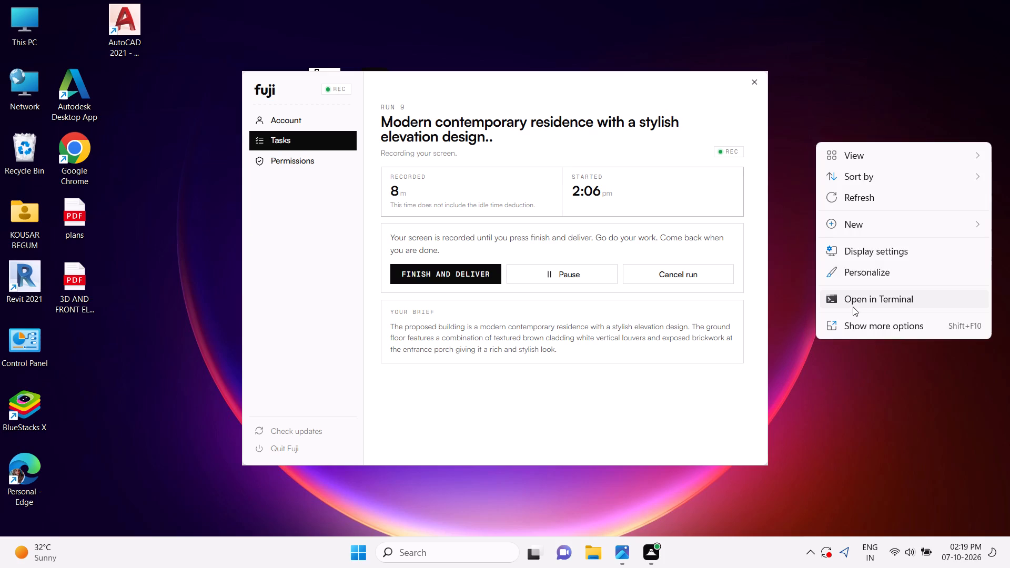
left_click(901, 195)
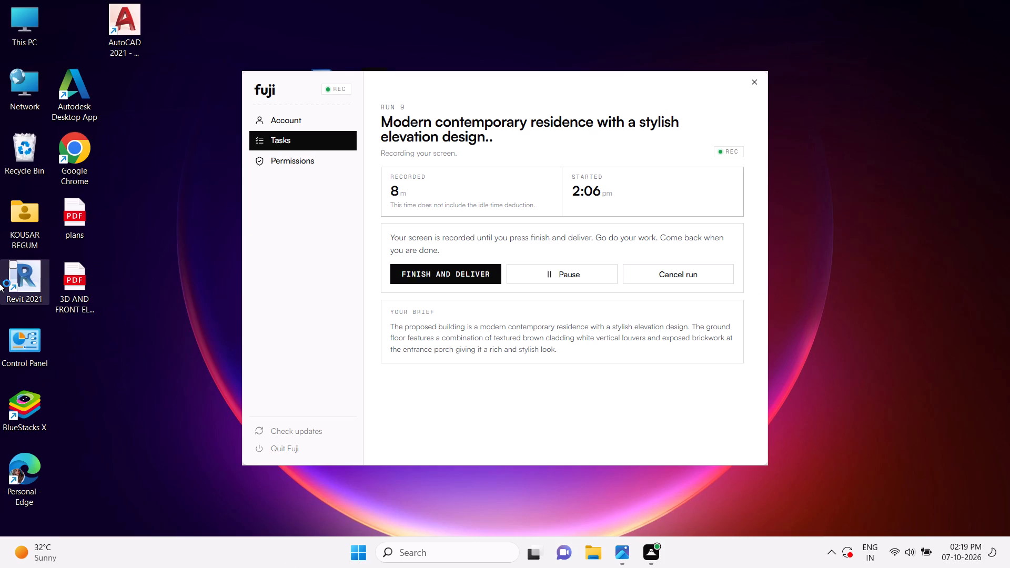
Relaunch Revit 2021 from its desktop shortcut.
double_click(15, 276)
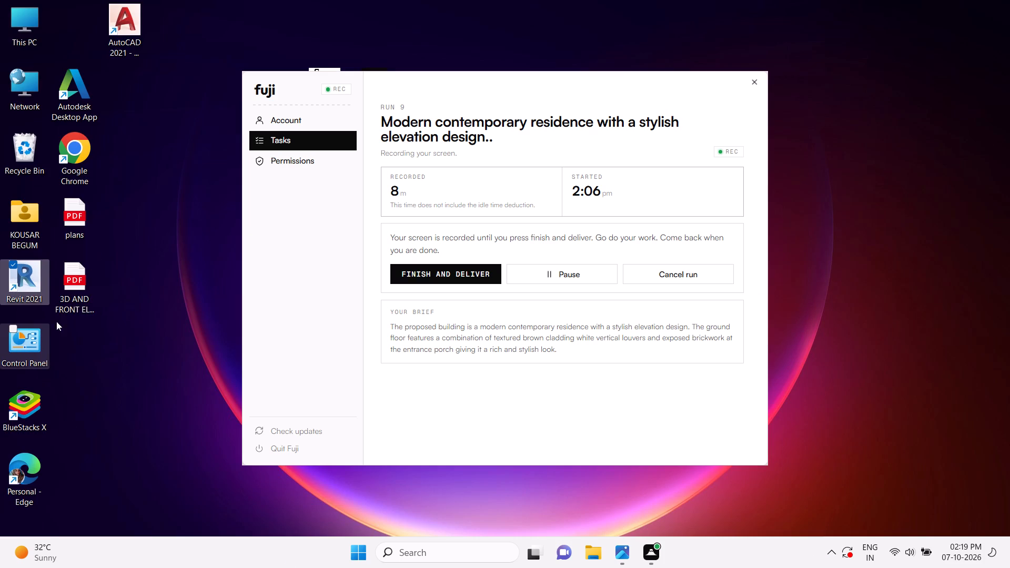
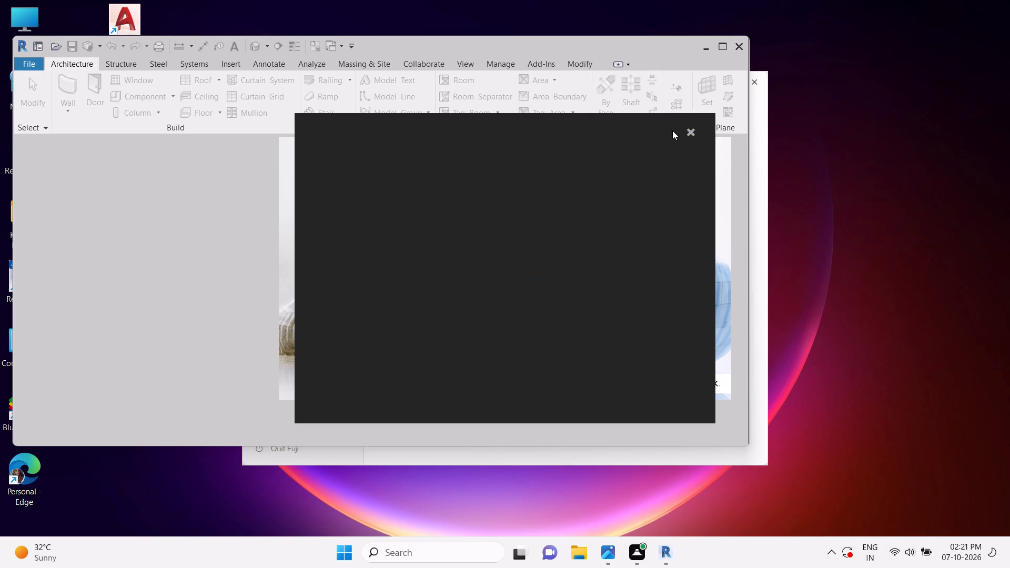
Close the blank dark startup dialog covering the Revit window.
left_click(687, 131)
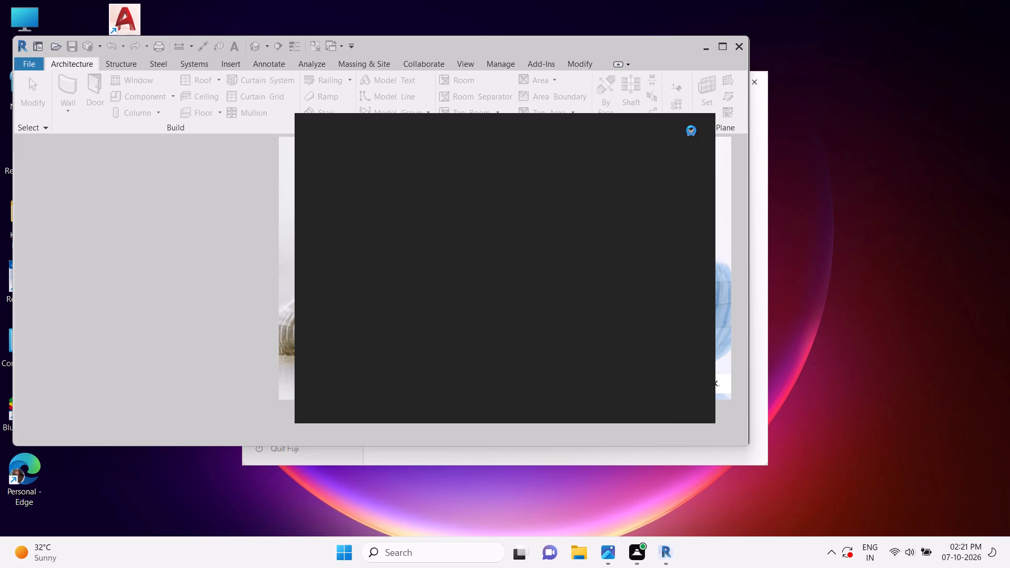
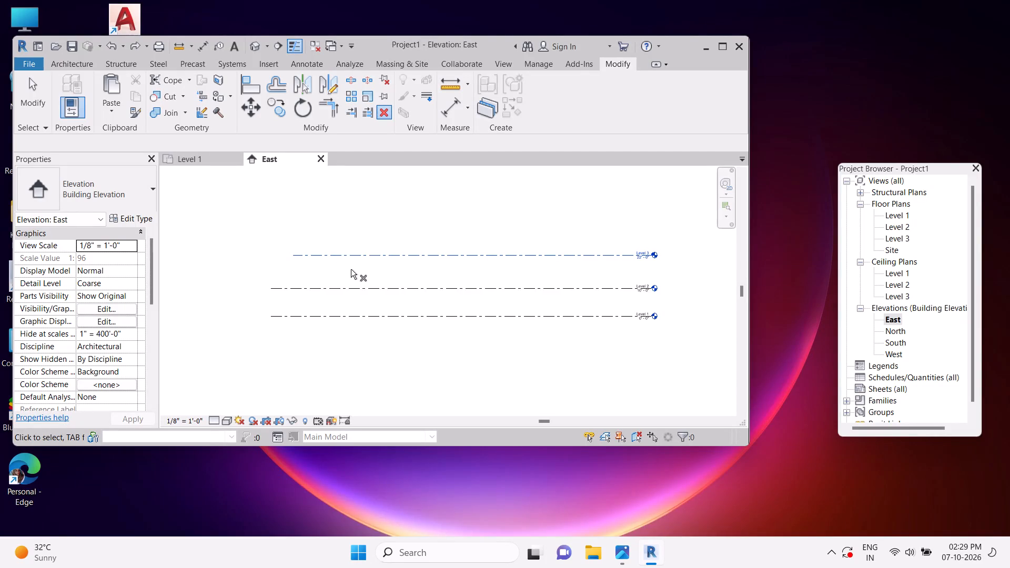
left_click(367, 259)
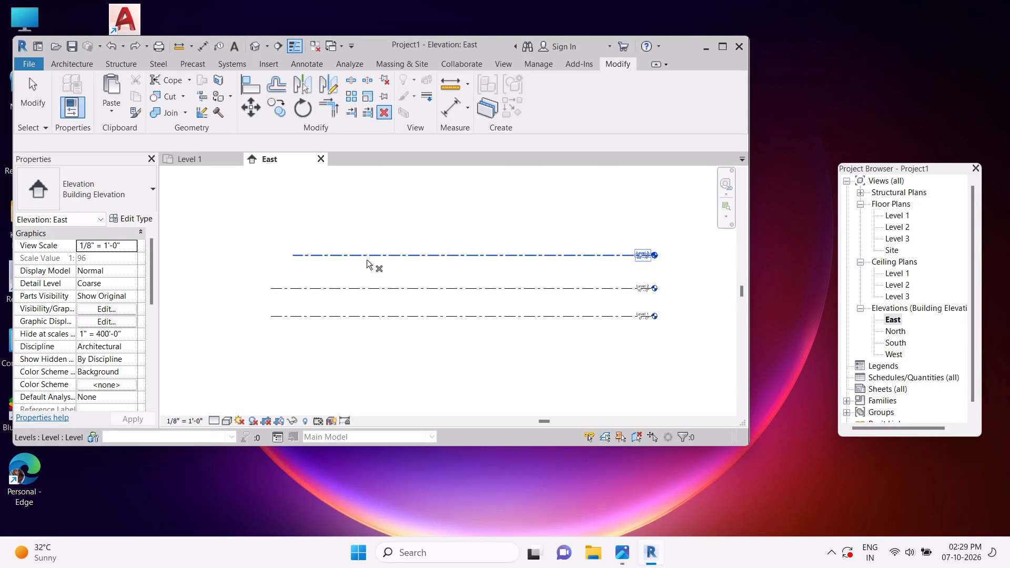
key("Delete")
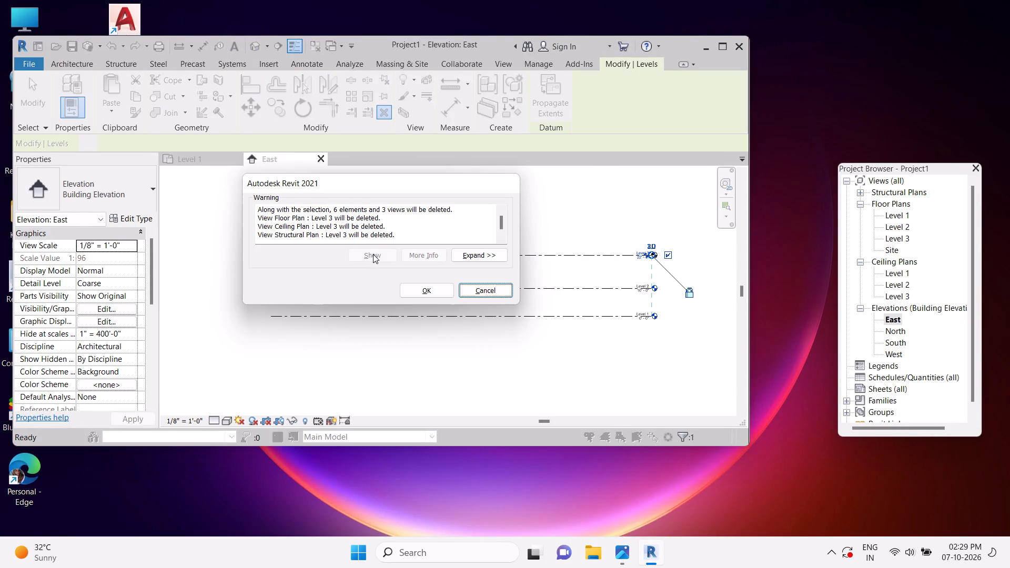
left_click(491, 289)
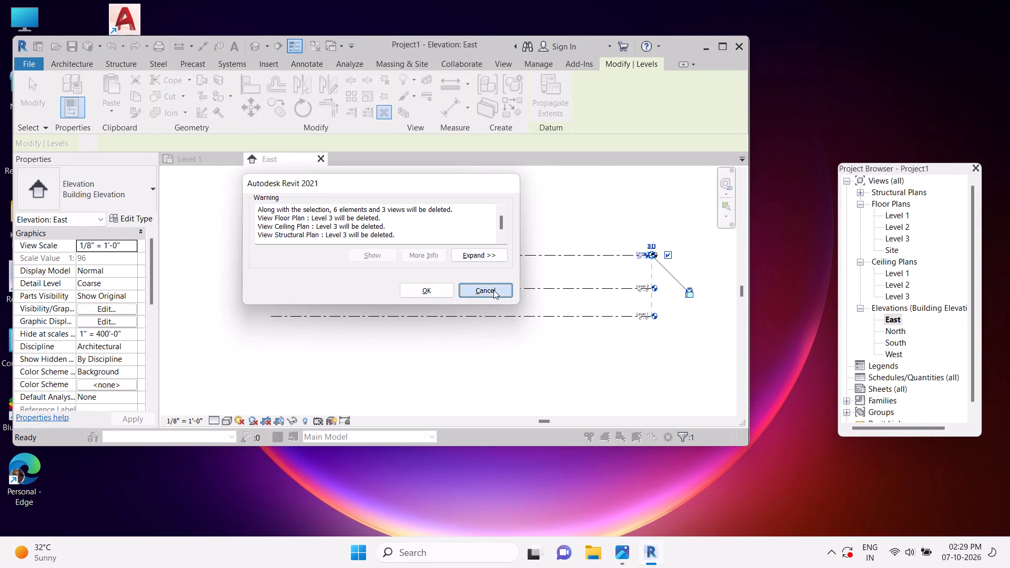
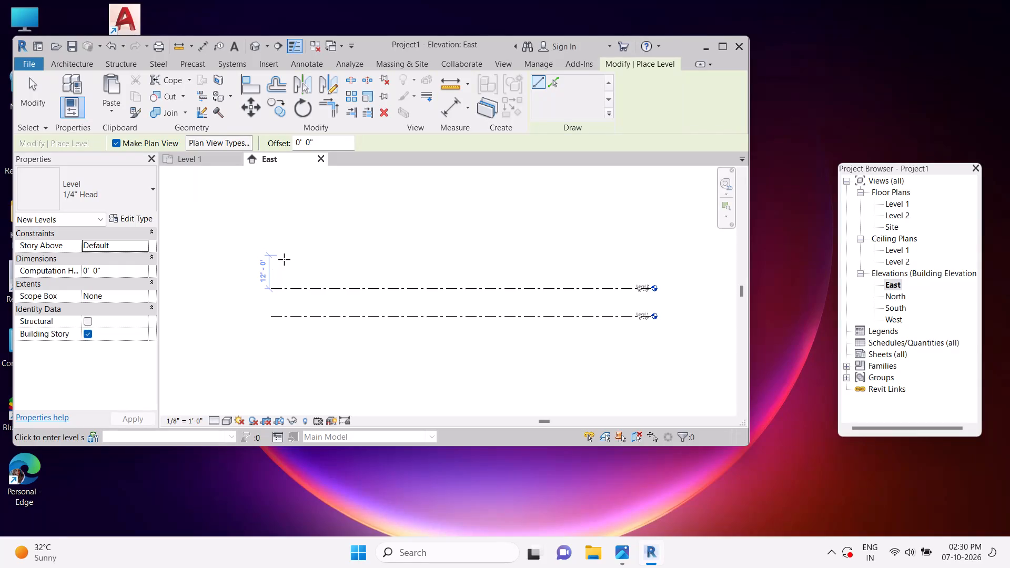
Try to draw a new level 12' above Level 2 in the East elevation, spanning the same length as the existing levels.
left_click(284, 259)
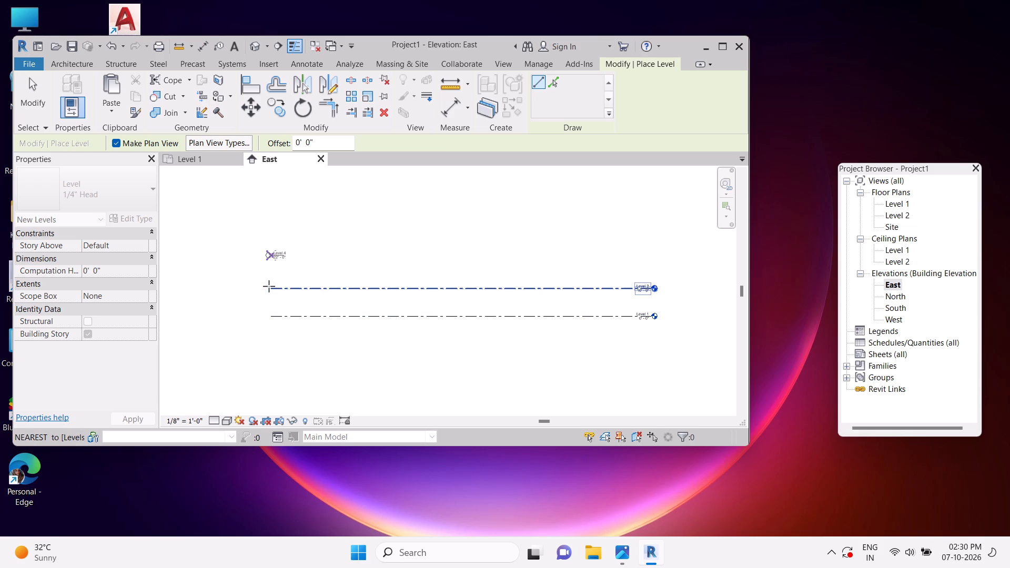
left_click_drag(269, 286, 269, 257)
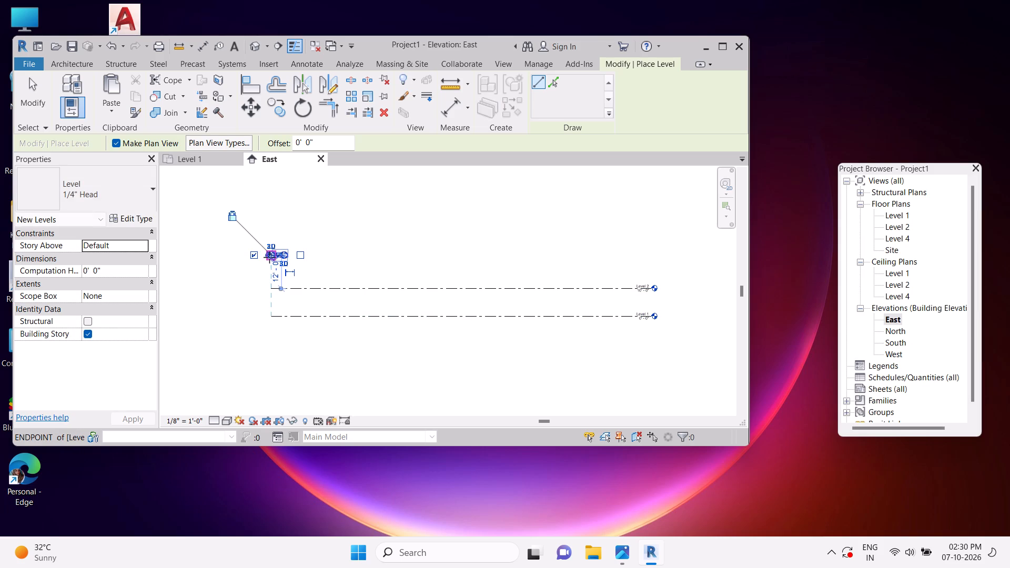
left_click_drag(269, 257, 335, 257)
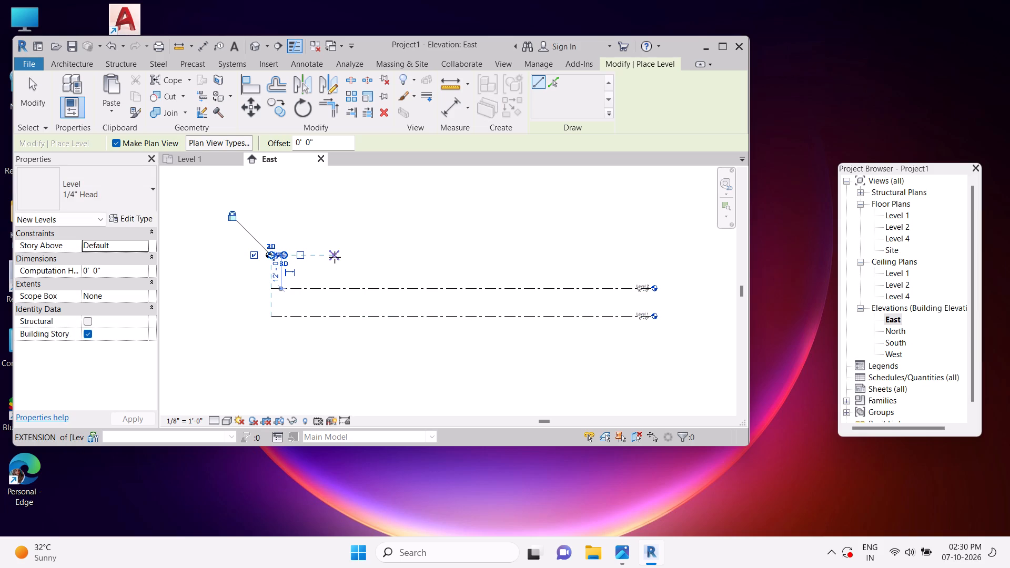
left_click_drag(335, 257, 595, 249)
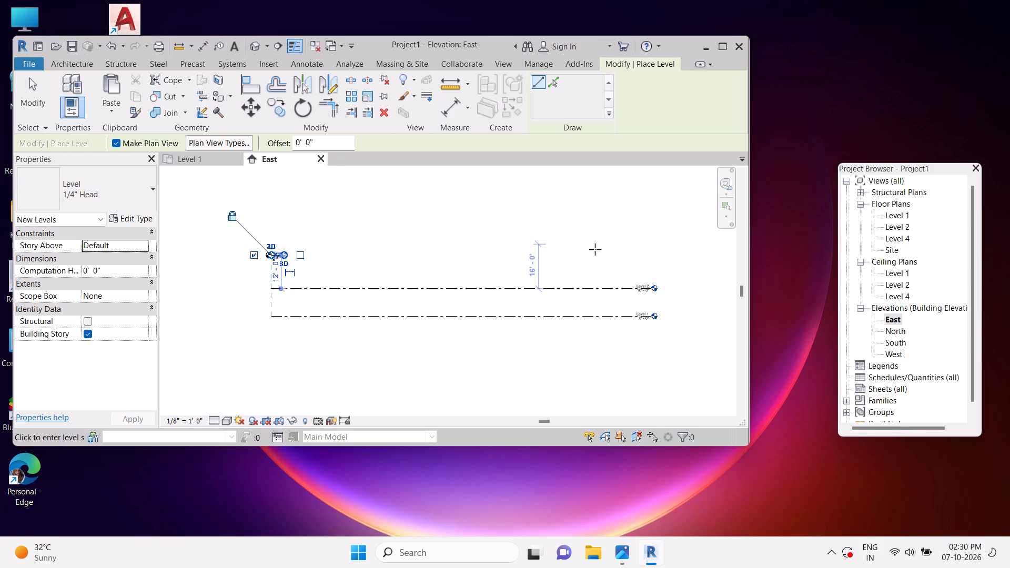
left_click_drag(595, 249, 590, 249)
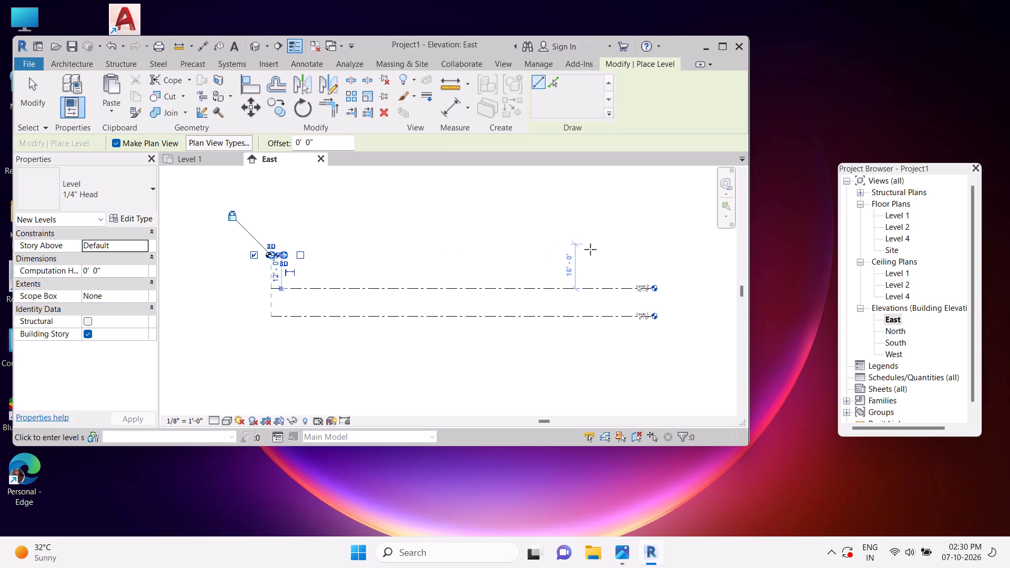
left_click_drag(590, 249, 668, 252)
left_click_drag(668, 252, 652, 261)
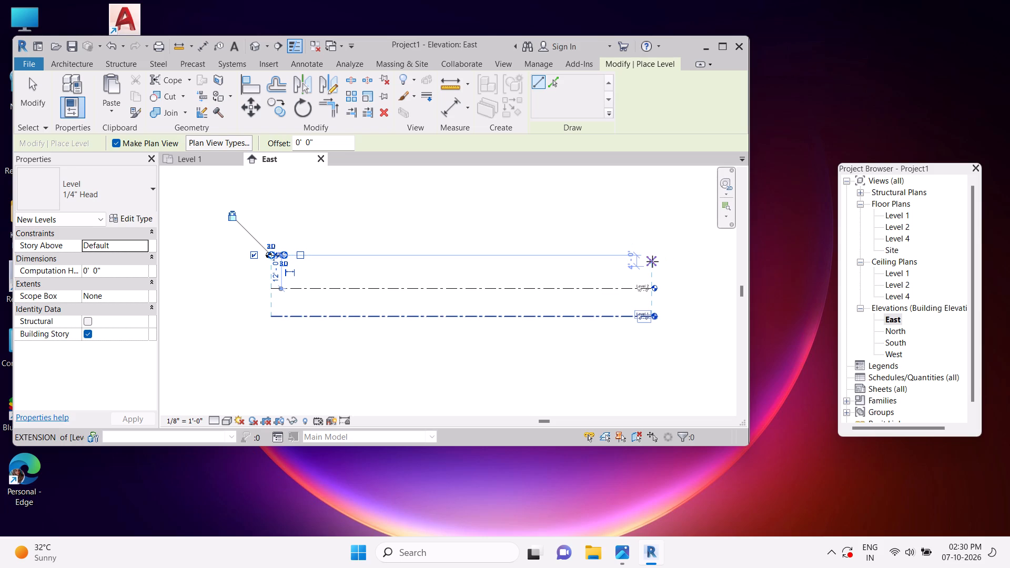
left_click_drag(652, 261, 655, 260)
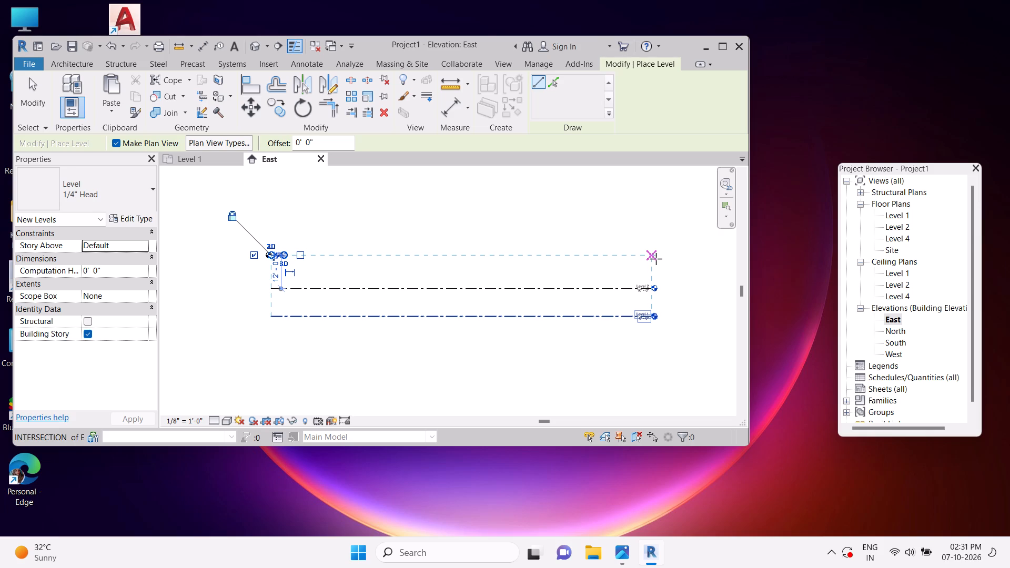
Delete the stray short level, Level 4, above Level 2 in the East elevation.
key("Delete")
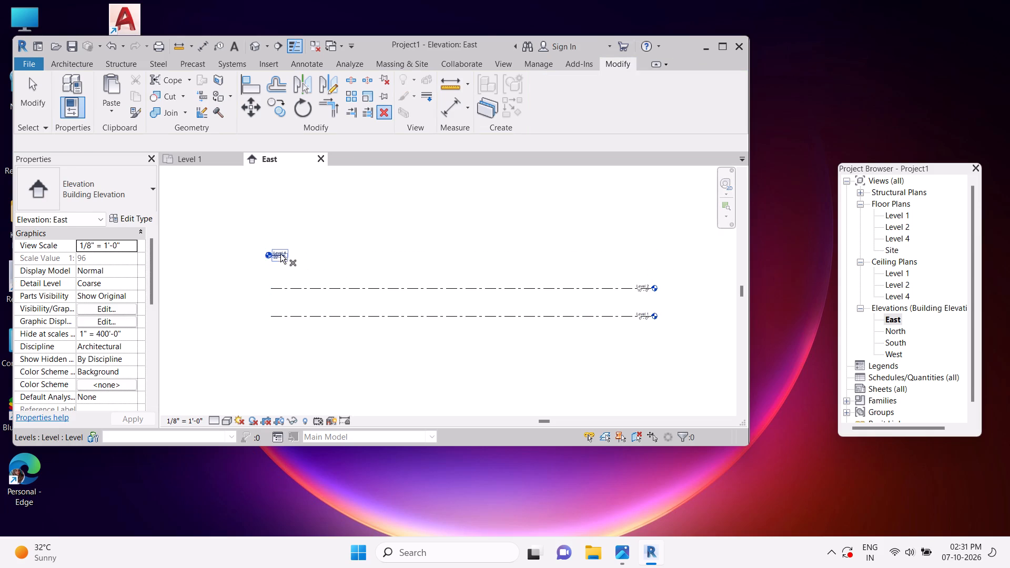
left_click_drag(280, 253, 325, 259)
left_click_drag(325, 259, 300, 262)
left_click(270, 256)
left_click(270, 255)
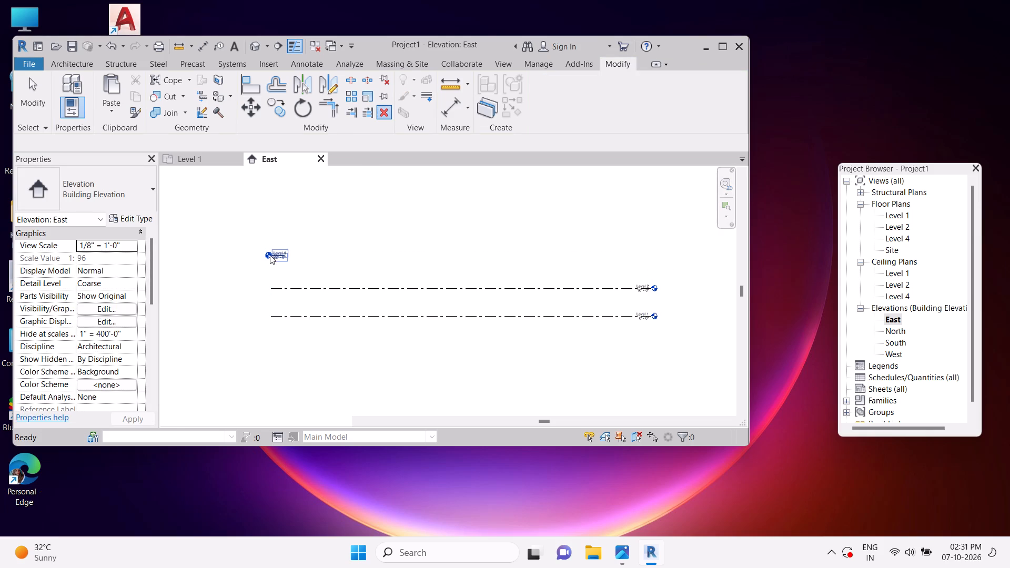
key("Delete")
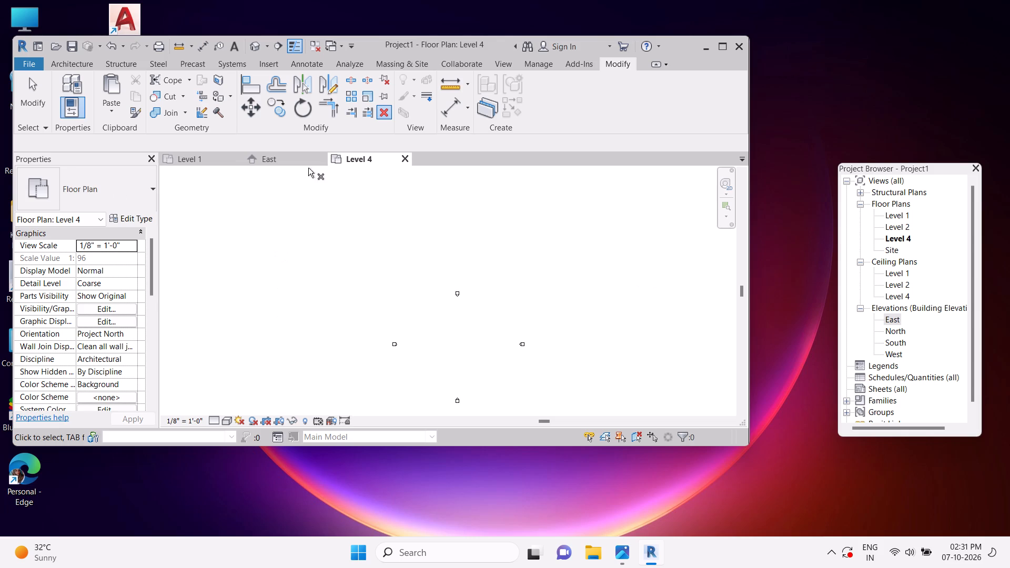
left_click(283, 162)
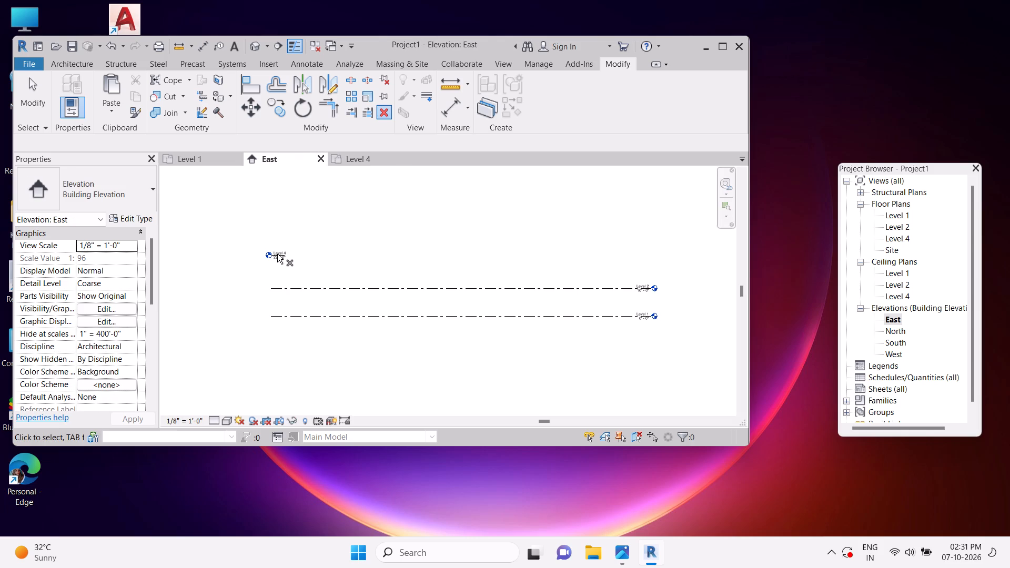
left_click(281, 258)
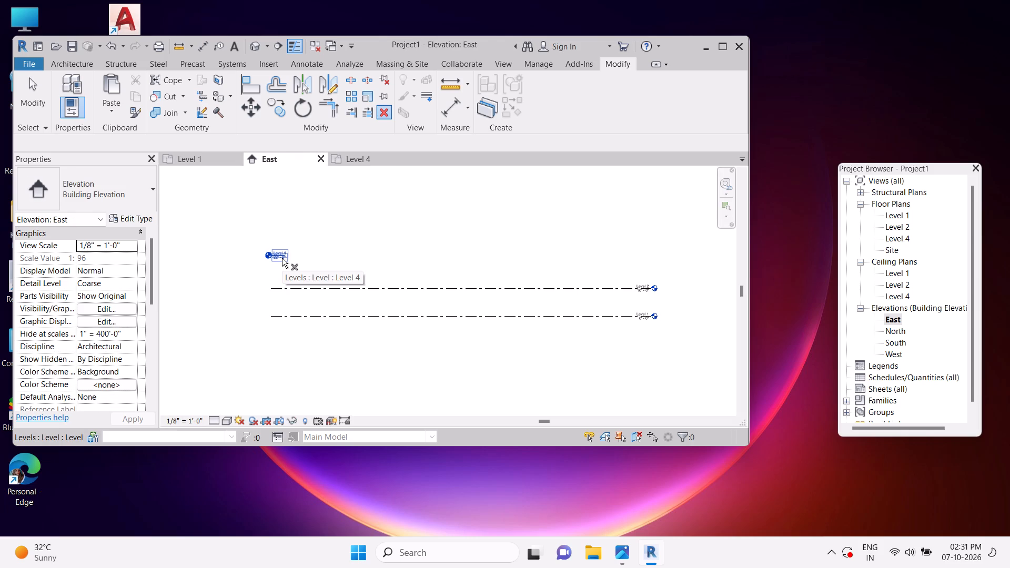
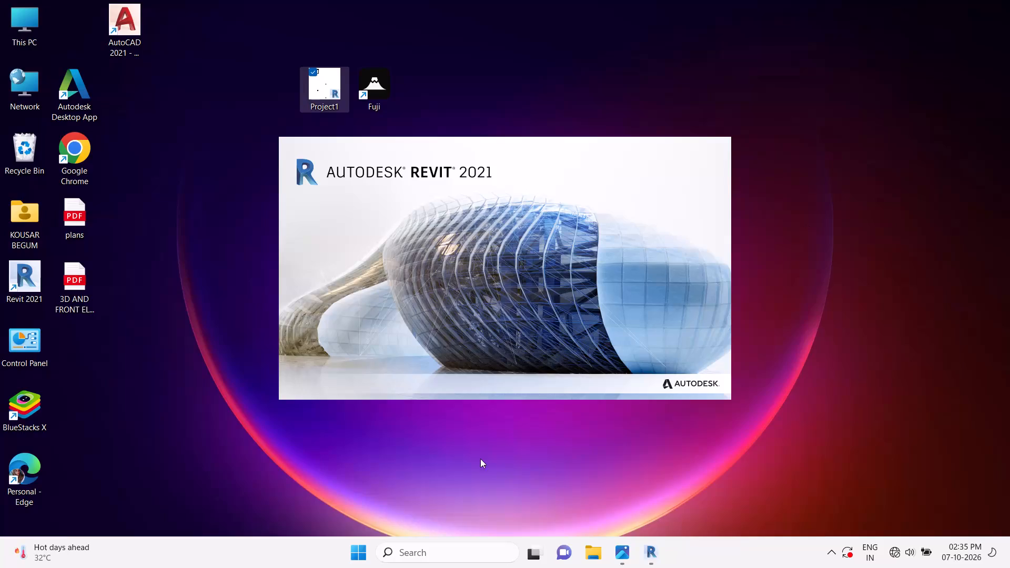
Restart the computer from Windows while Revit 2021 is still on its loading screen.
left_click(355, 545)
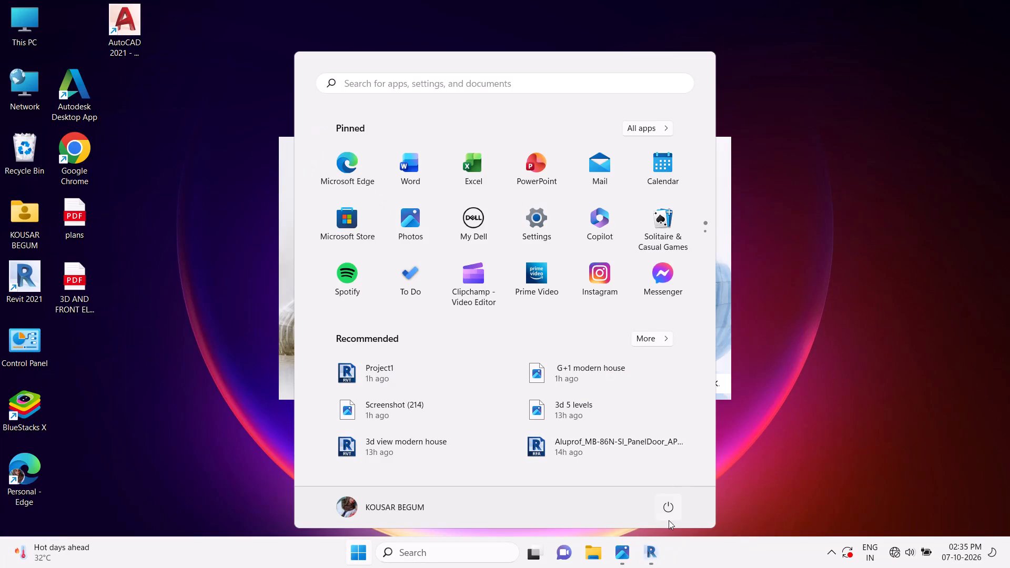
left_click(665, 513)
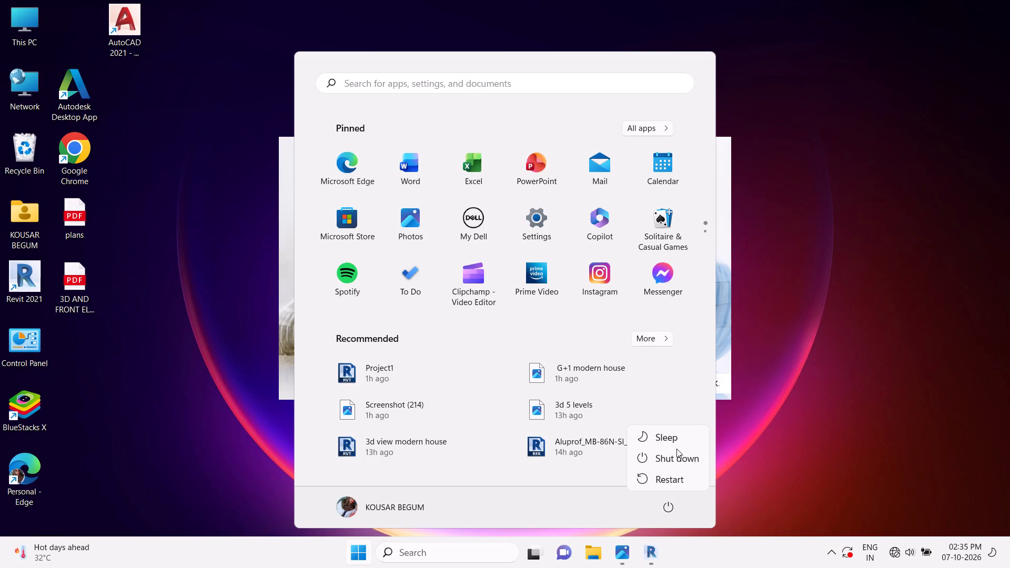
left_click(676, 475)
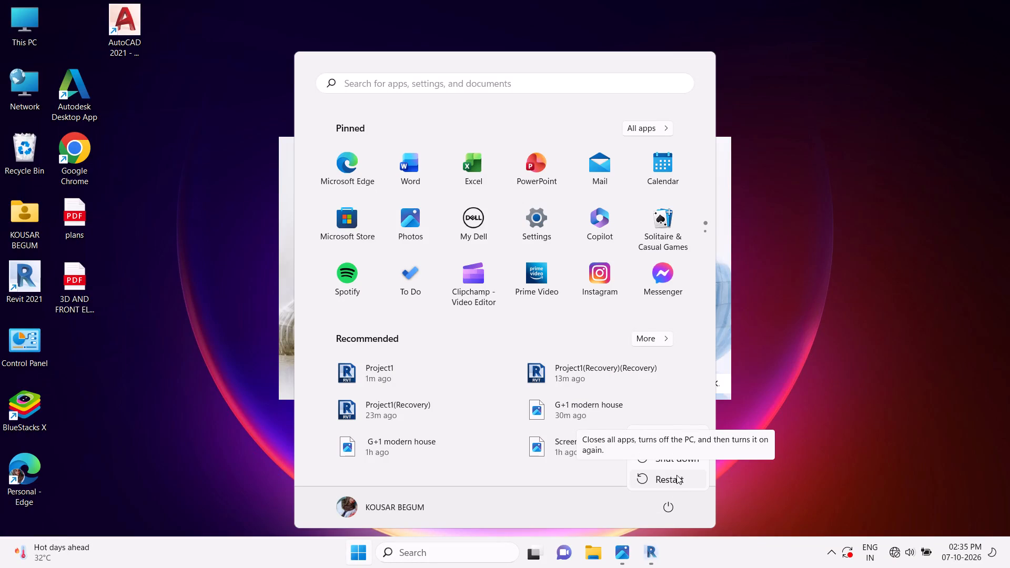
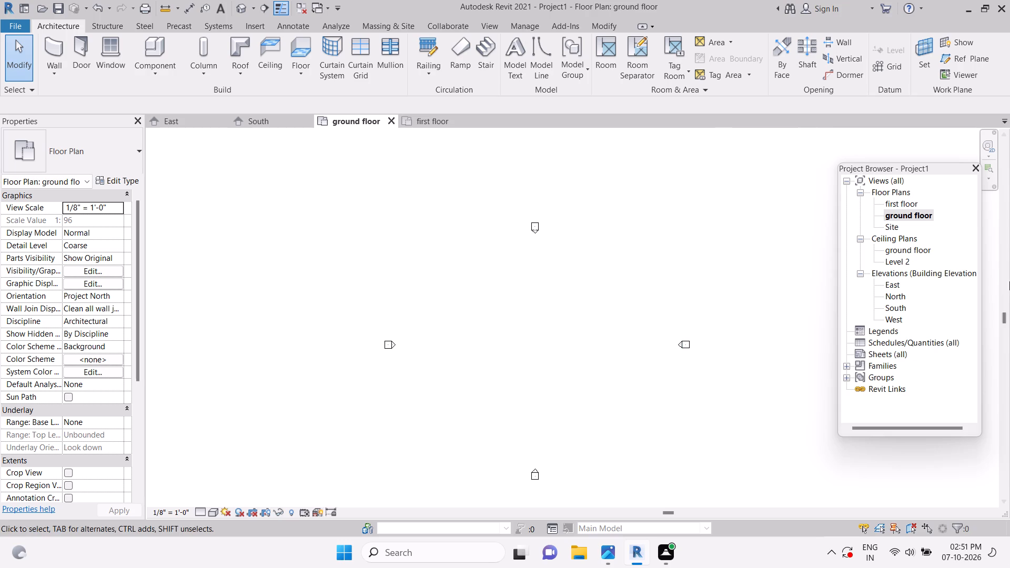
On the ground floor plan, draw a horizontal Basic Wall of type Generic - 8", 48 ft long, just north of the south elevation marker.
left_click(49, 46)
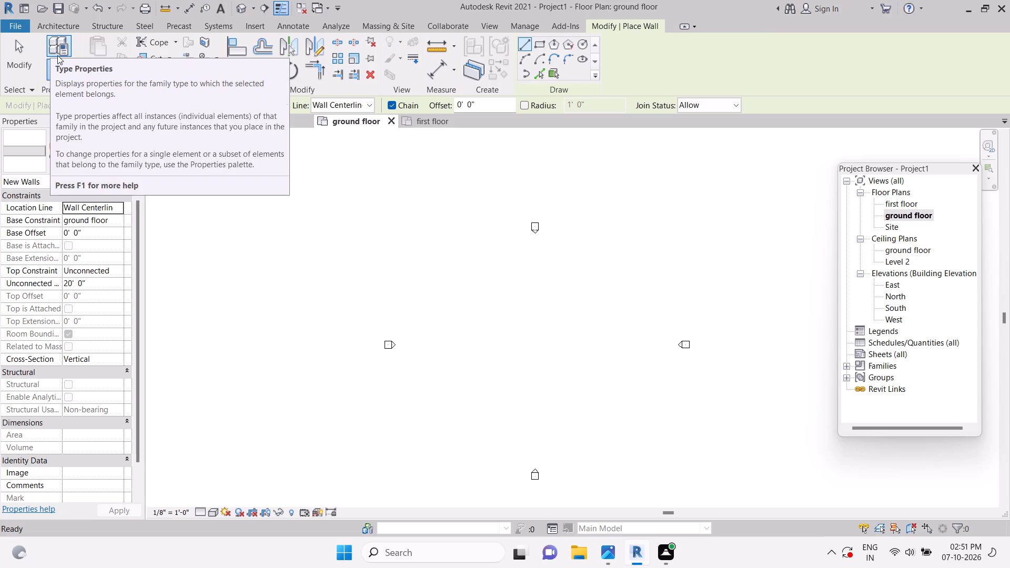
left_click(68, 160)
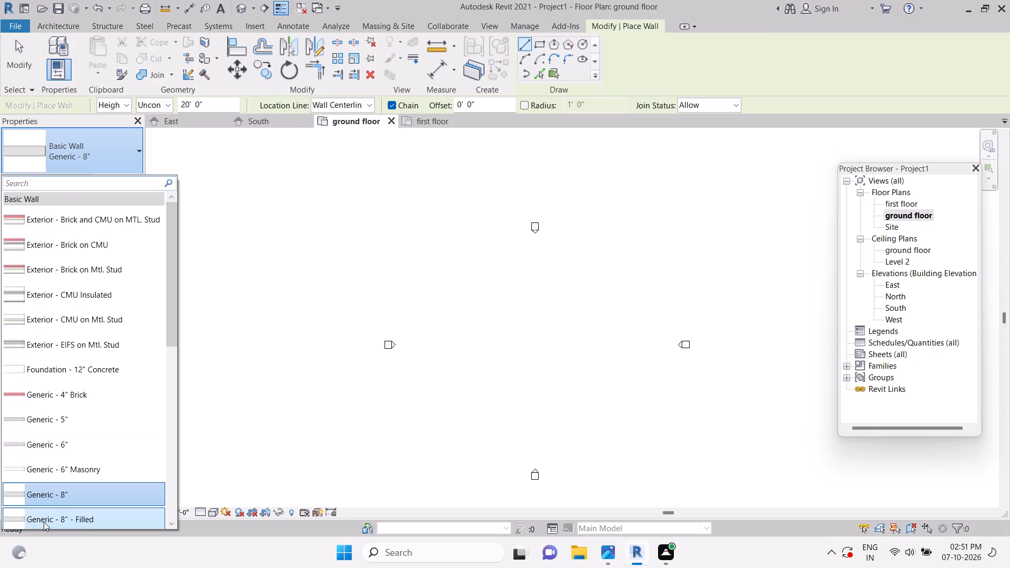
left_click(59, 501)
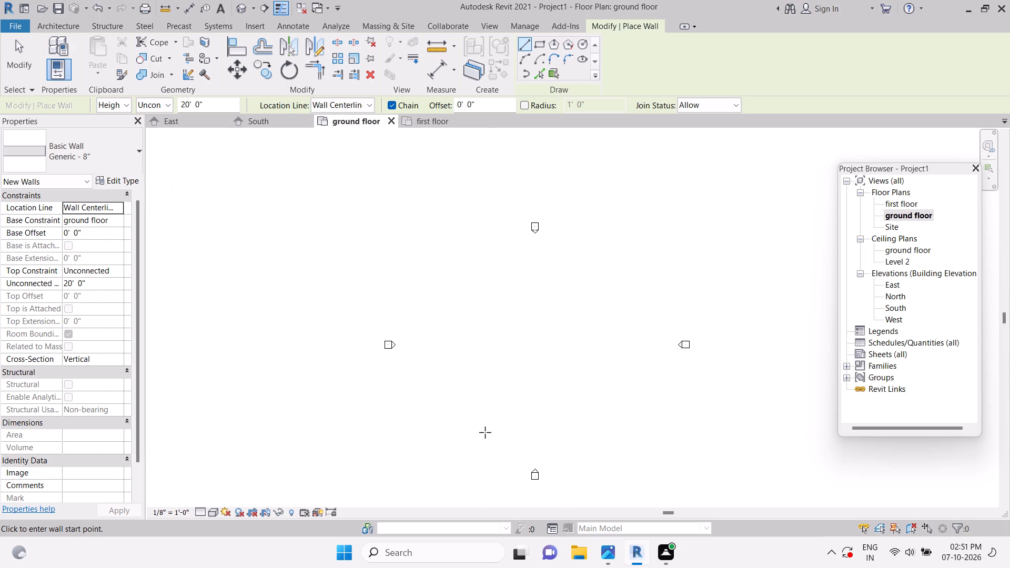
left_click_drag(480, 432, 584, 445)
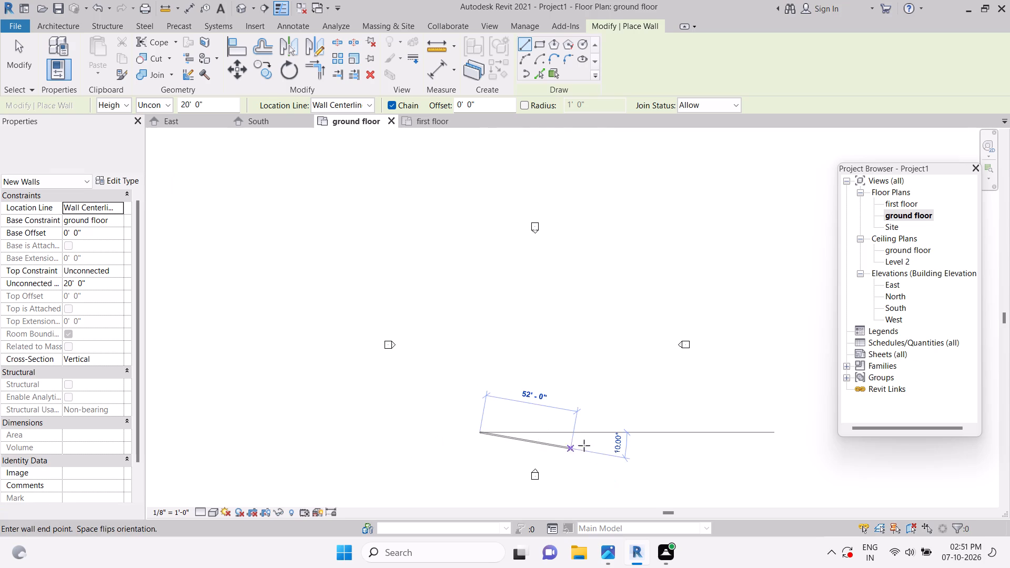
left_click_drag(584, 445, 626, 435)
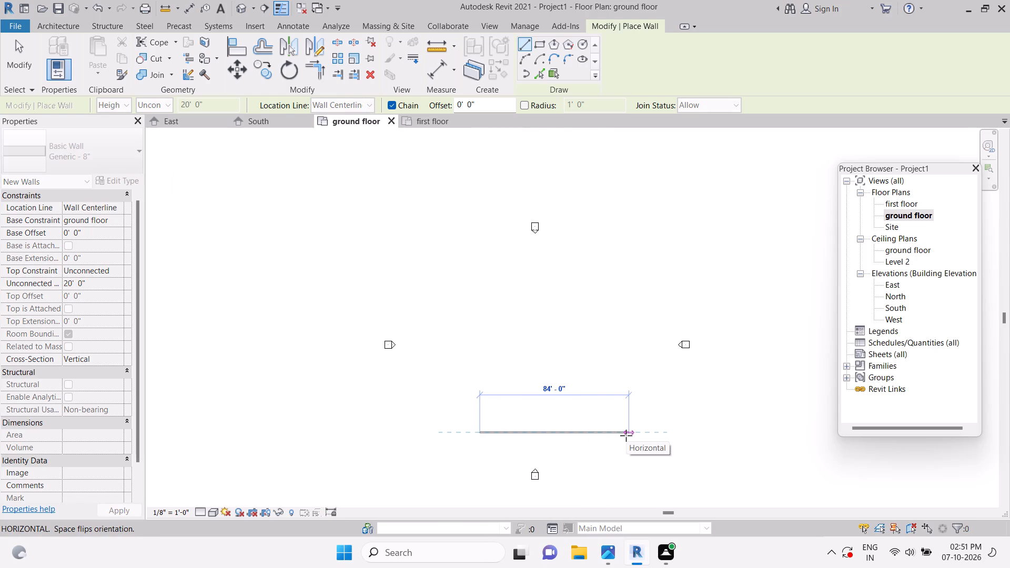
left_click_drag(626, 435, 573, 438)
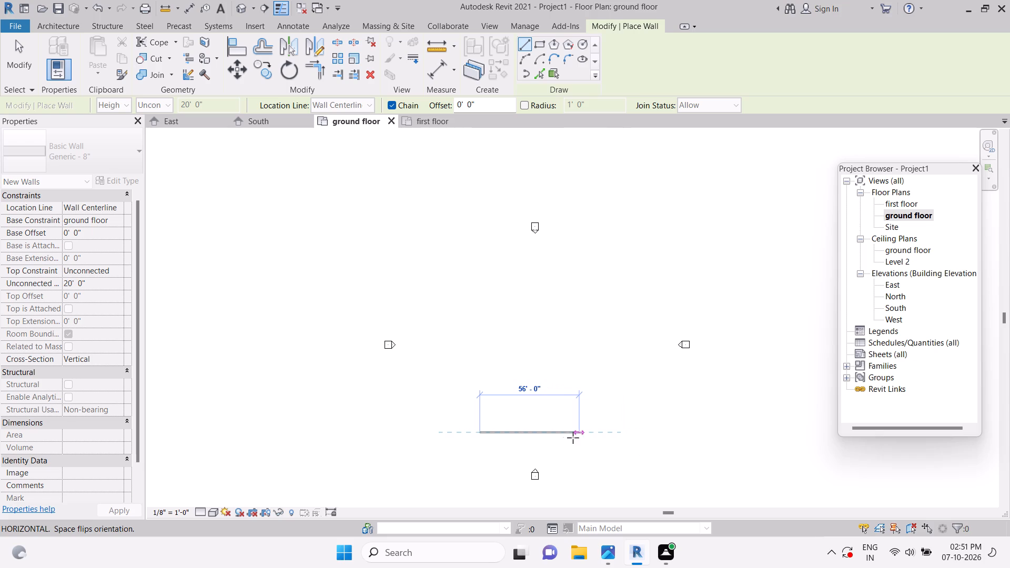
left_click_drag(573, 438, 582, 434)
left_click_drag(582, 434, 572, 433)
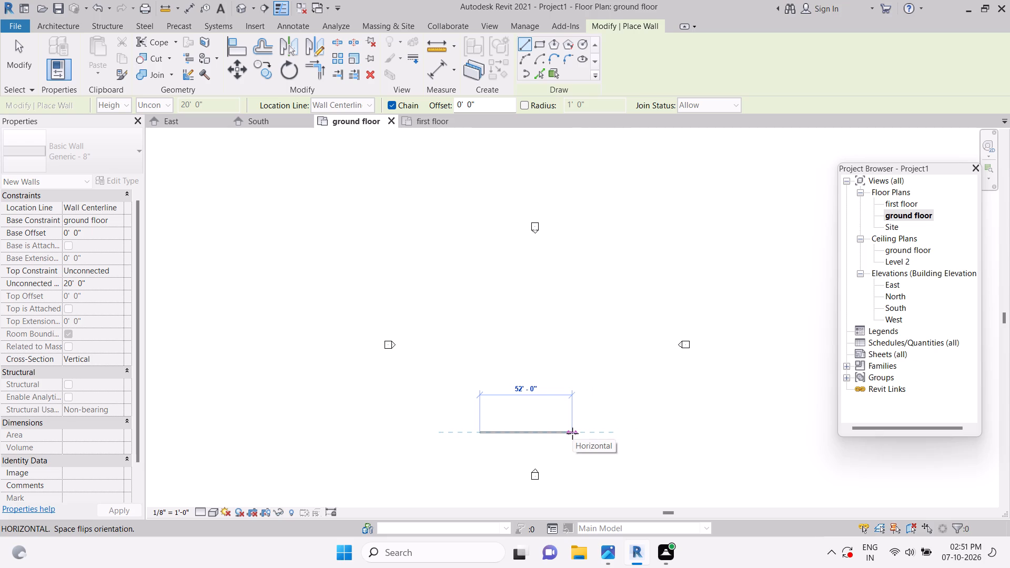
left_click_drag(572, 433, 534, 432)
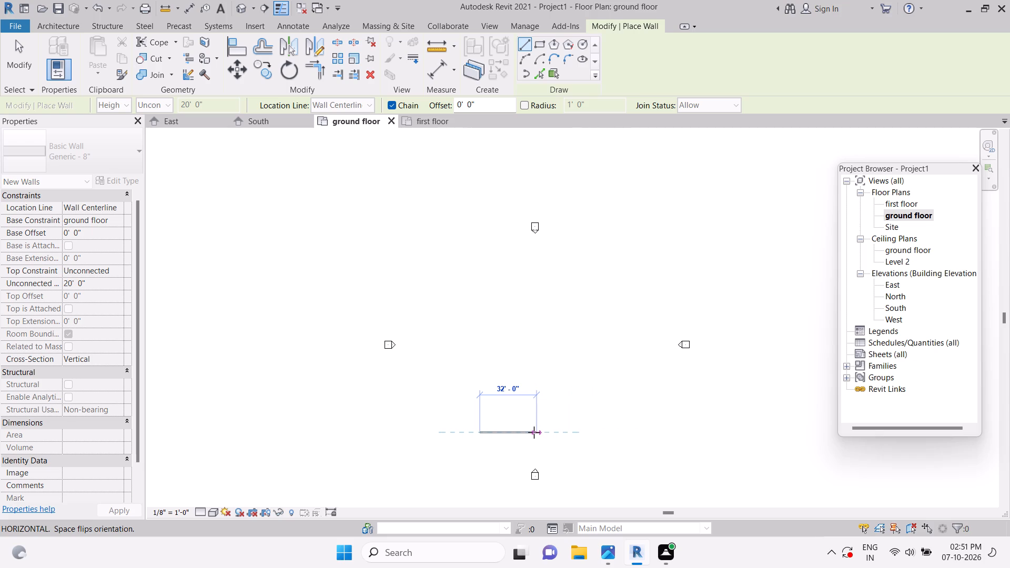
left_click_drag(534, 432, 529, 433)
left_click(562, 431)
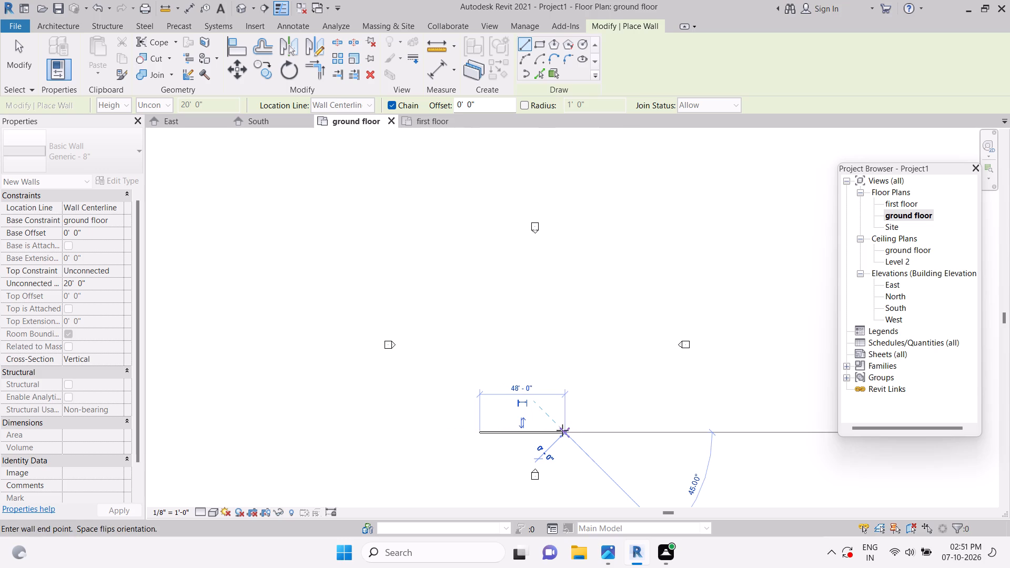
Continue the chained walls about 88 ft north, 48 ft west and back south to the starting corner, closing the rectangle.
left_click(566, 429)
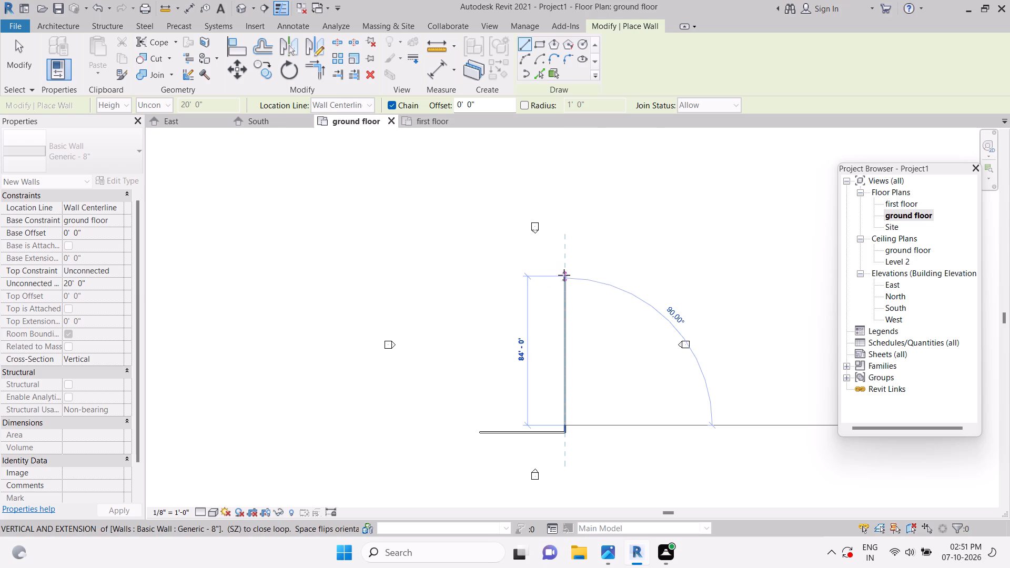
double_click(564, 275)
left_click_drag(559, 273, 436, 265)
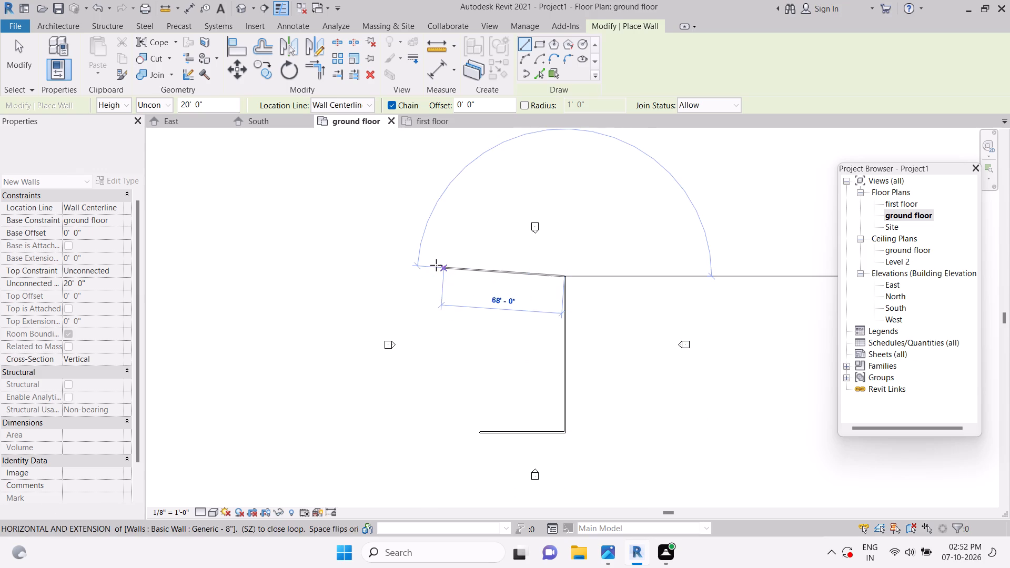
left_click_drag(436, 265, 456, 276)
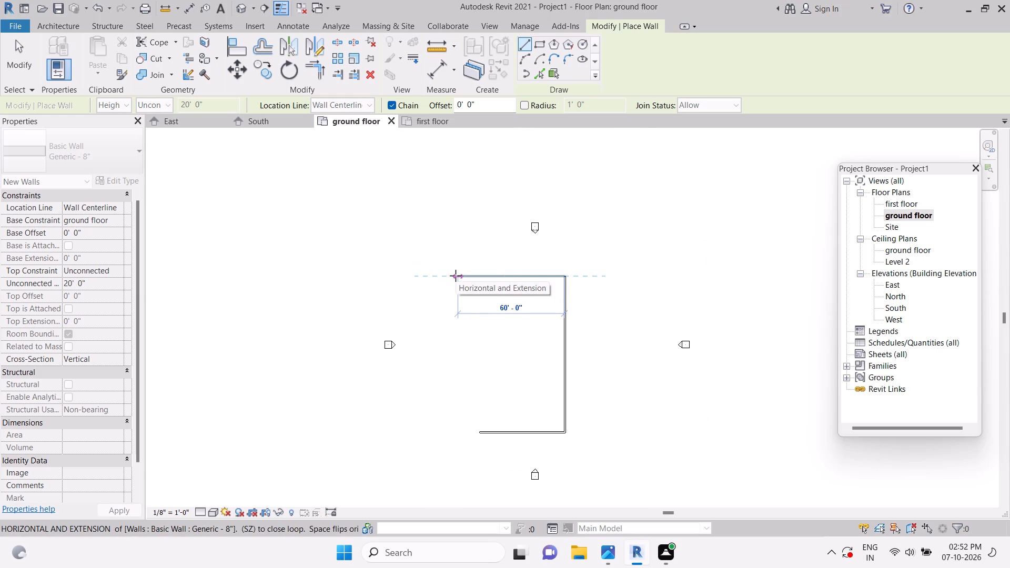
left_click_drag(456, 276, 471, 283)
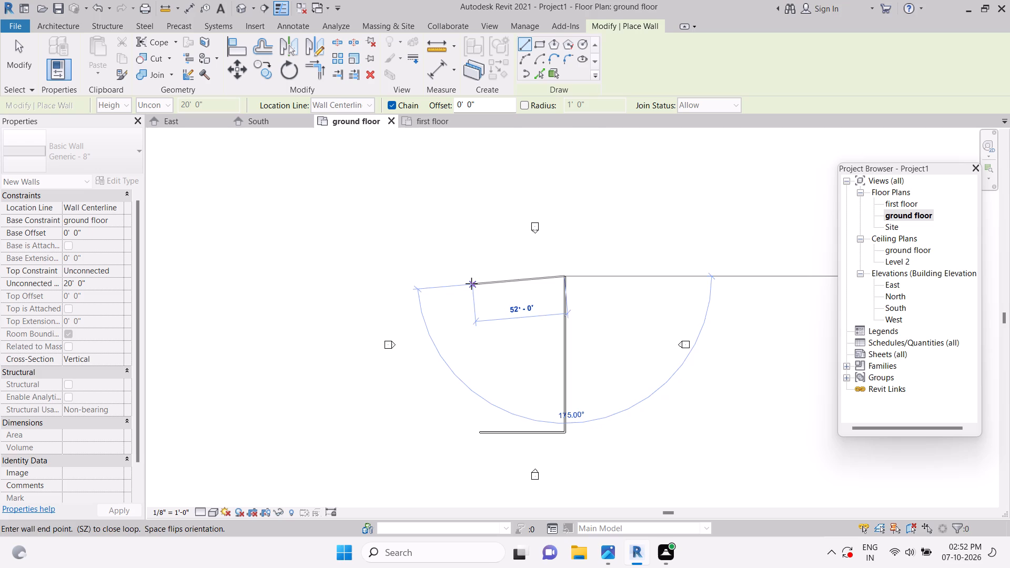
left_click_drag(471, 283, 467, 287)
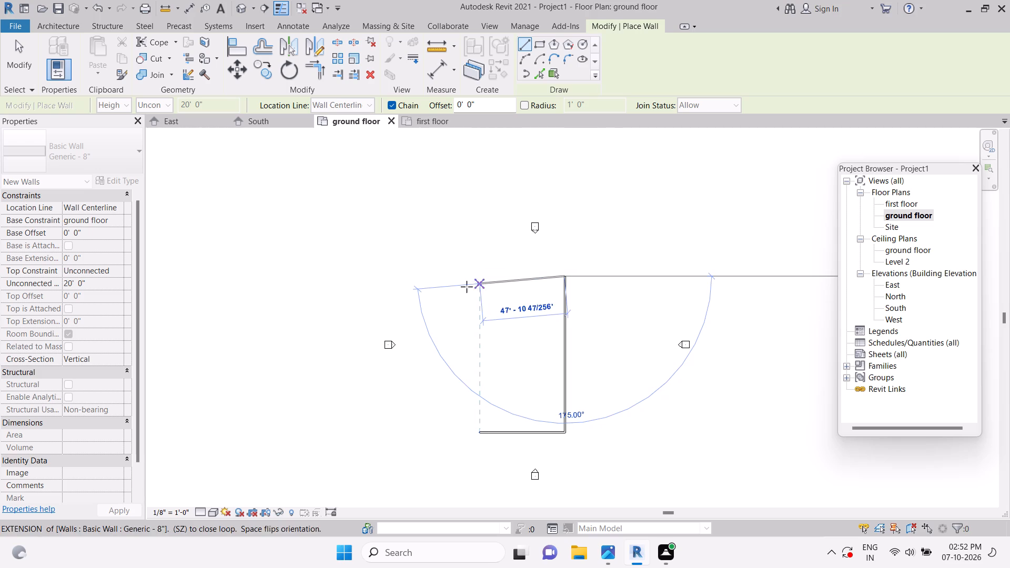
left_click_drag(467, 287, 466, 283)
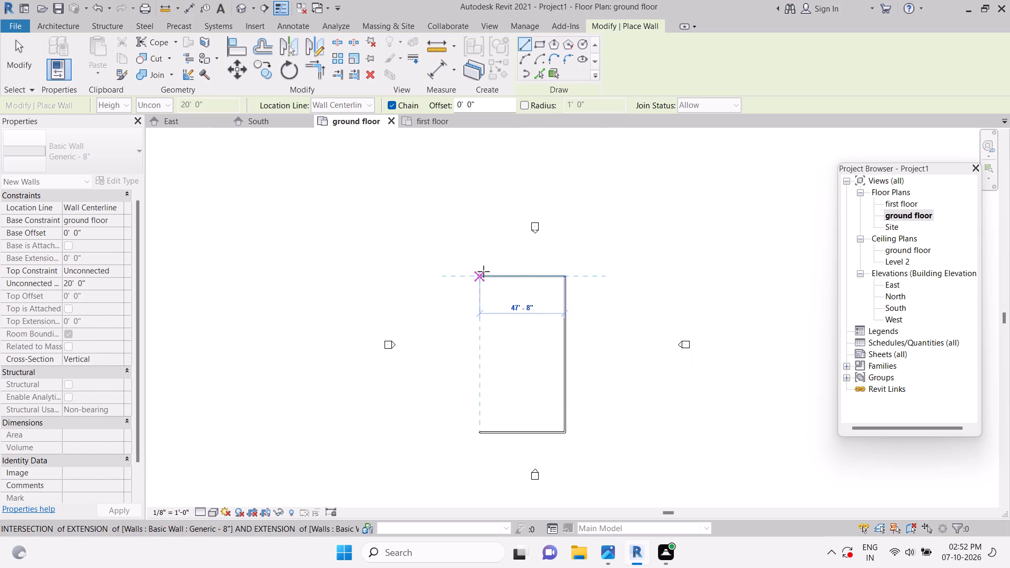
left_click(483, 270)
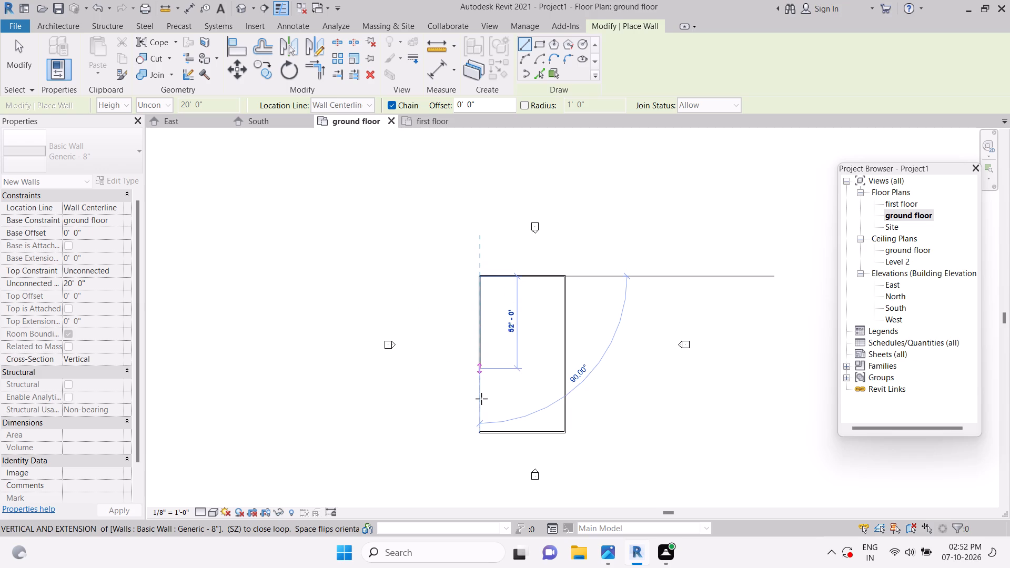
left_click(484, 434)
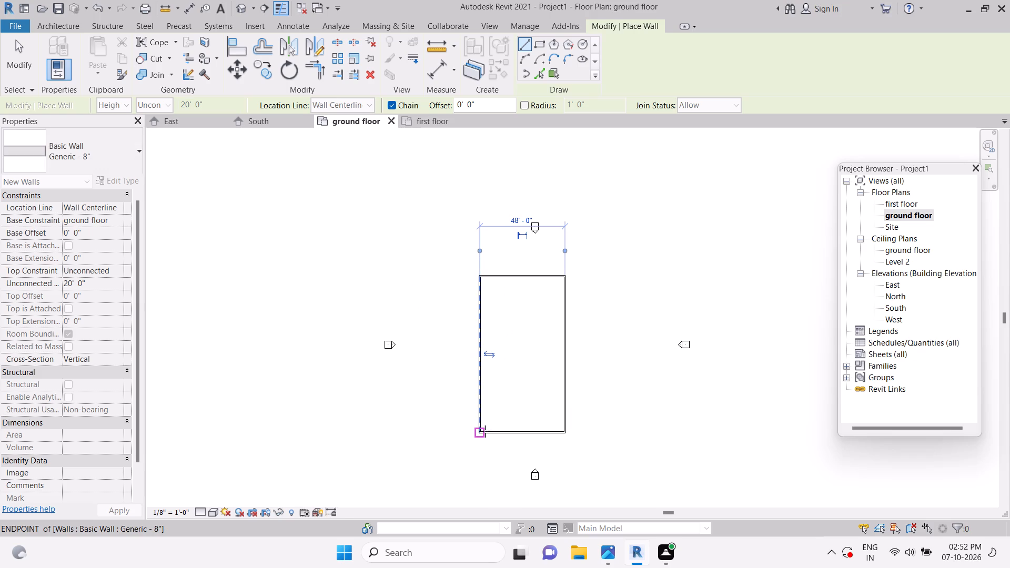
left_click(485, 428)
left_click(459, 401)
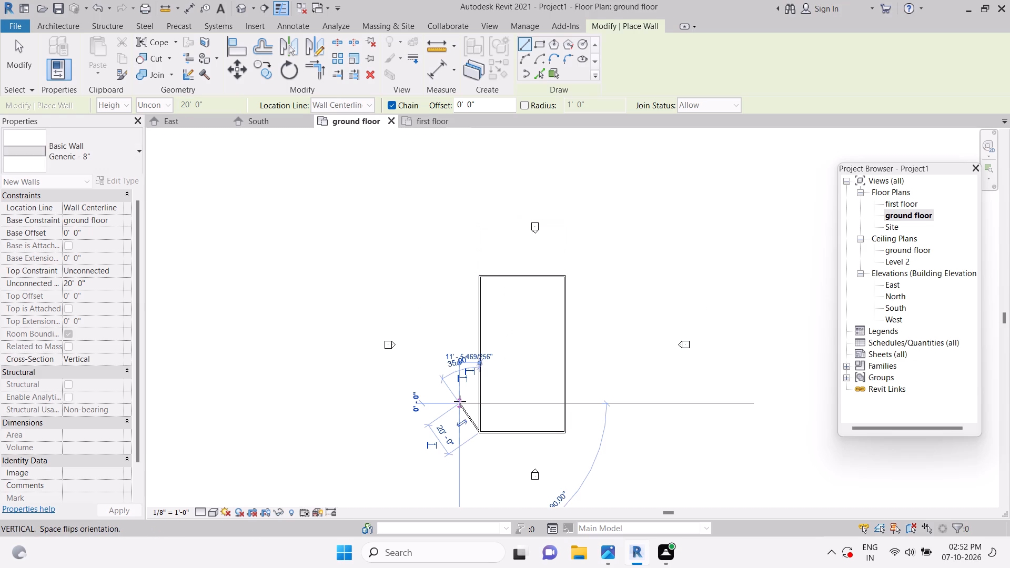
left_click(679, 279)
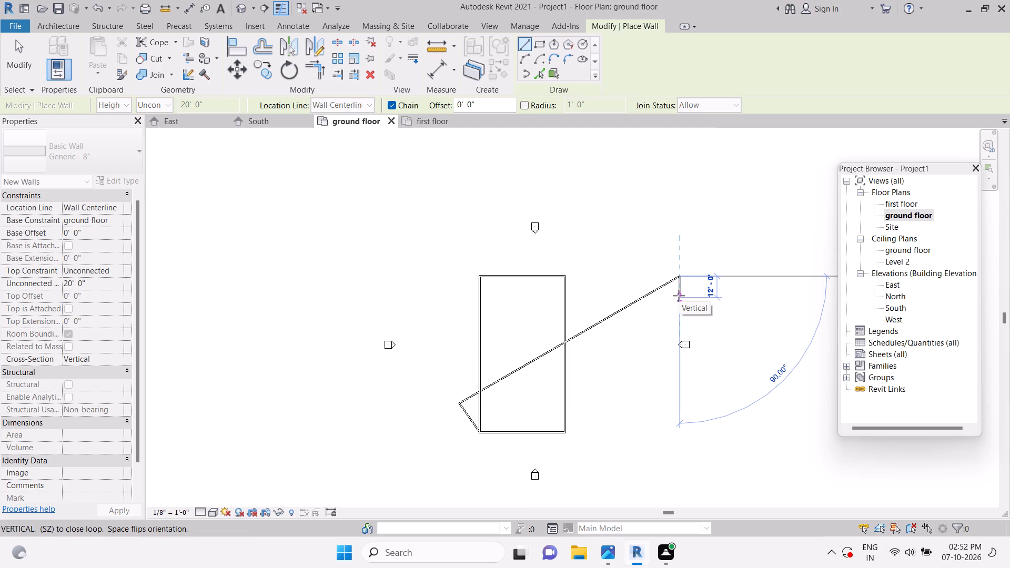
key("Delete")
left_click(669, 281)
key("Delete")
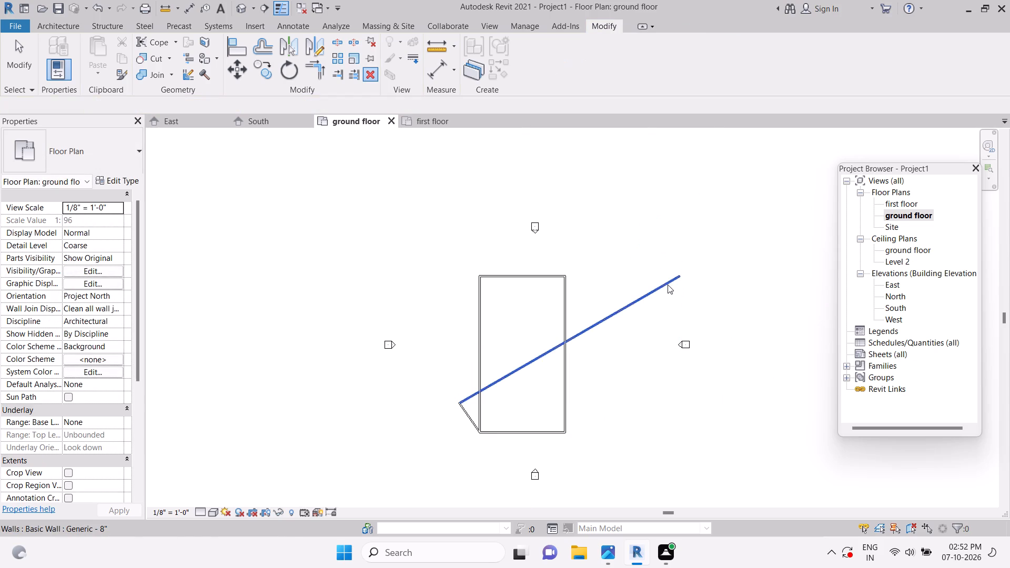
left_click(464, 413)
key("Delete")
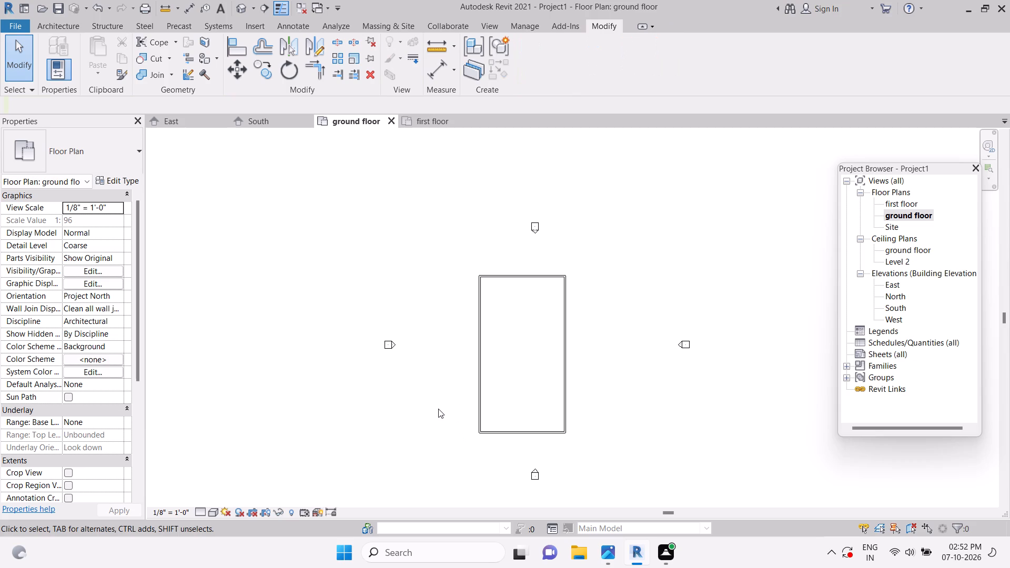
Open the south wall's profile for editing in the North elevation view.
double_click(539, 435)
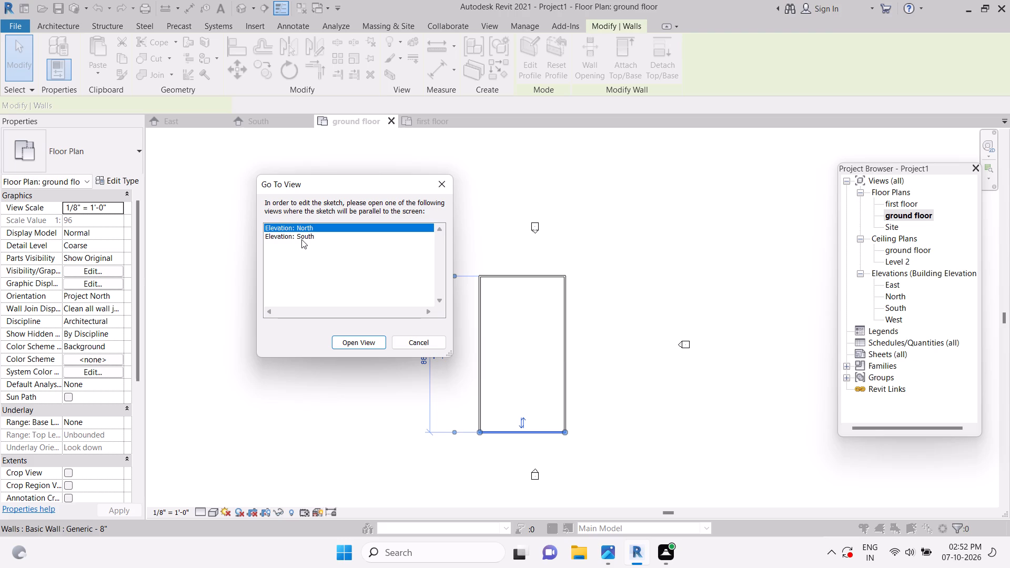
left_click(312, 227)
left_click(339, 345)
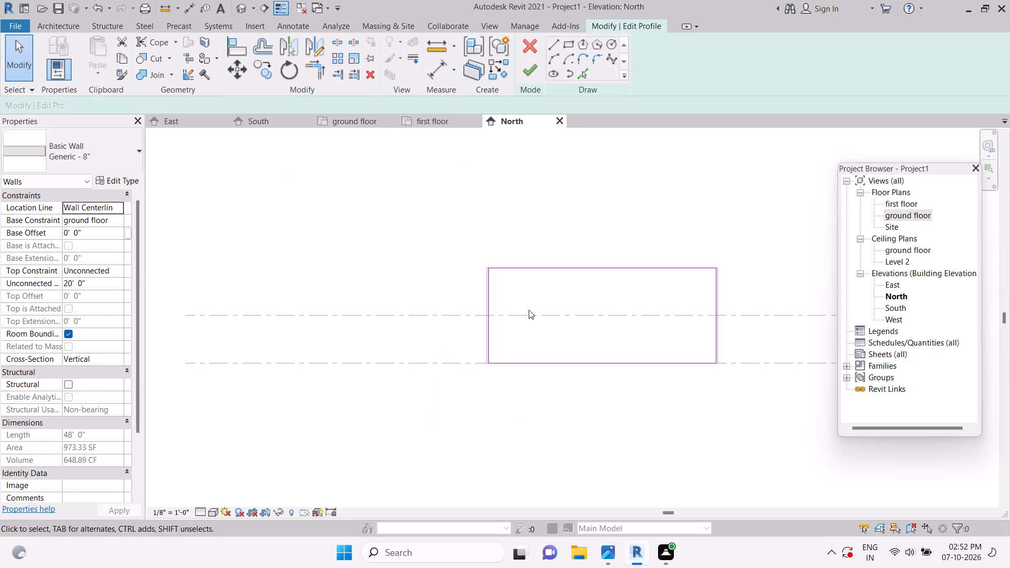
Examine the wall profile sketch in the North elevation, checking a vertical edge and the top edge.
scroll(507, 372, "down", 2)
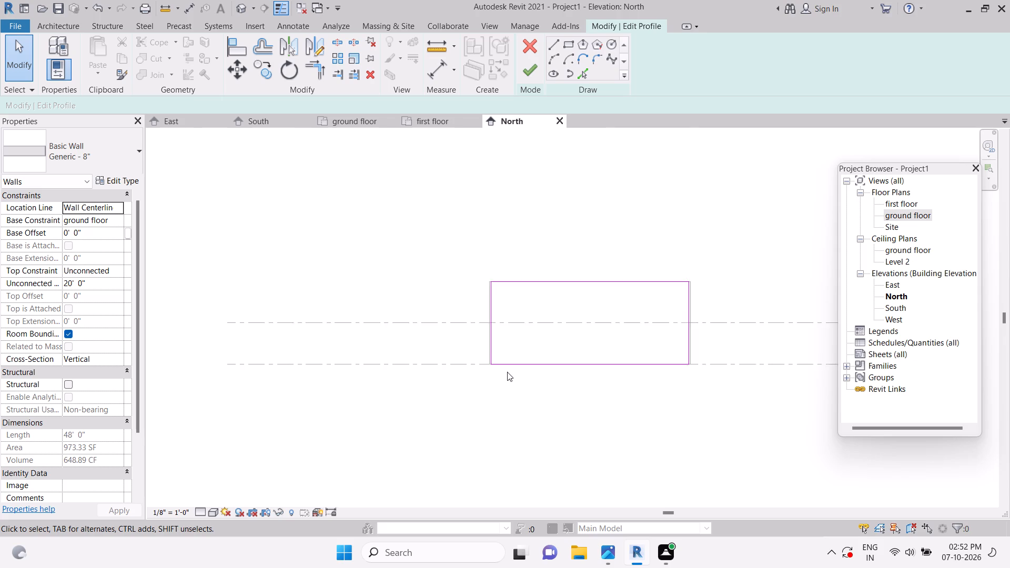
scroll(507, 372, "down", 1)
scroll(507, 372, "up", 3)
scroll(507, 372, "down", 1)
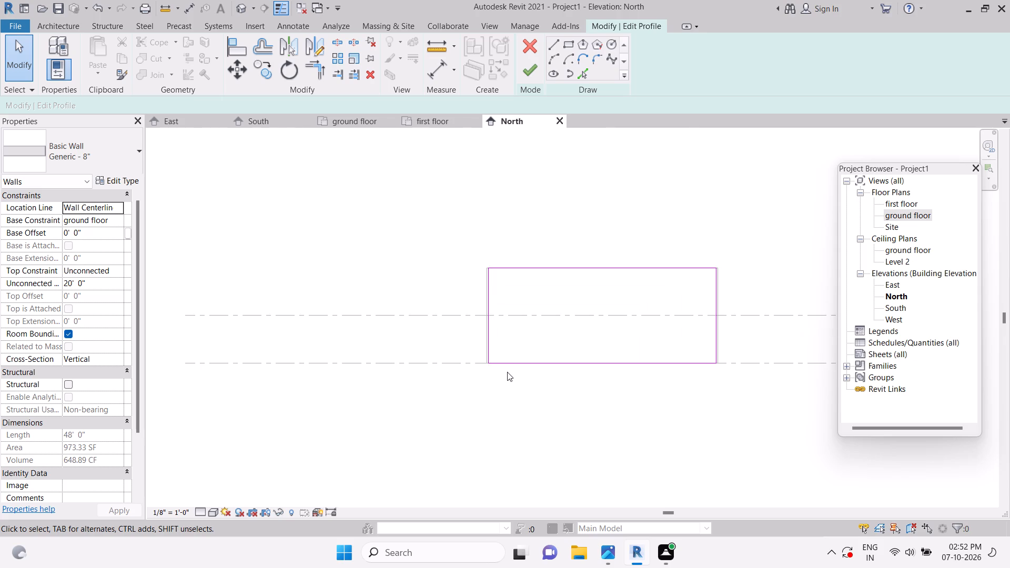
scroll(507, 372, "down", 1)
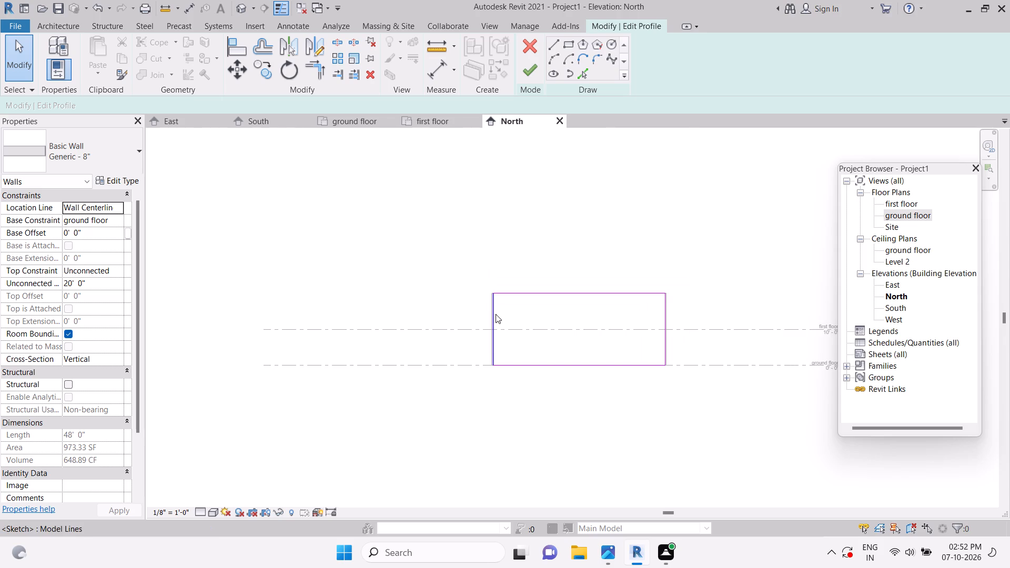
left_click(495, 316)
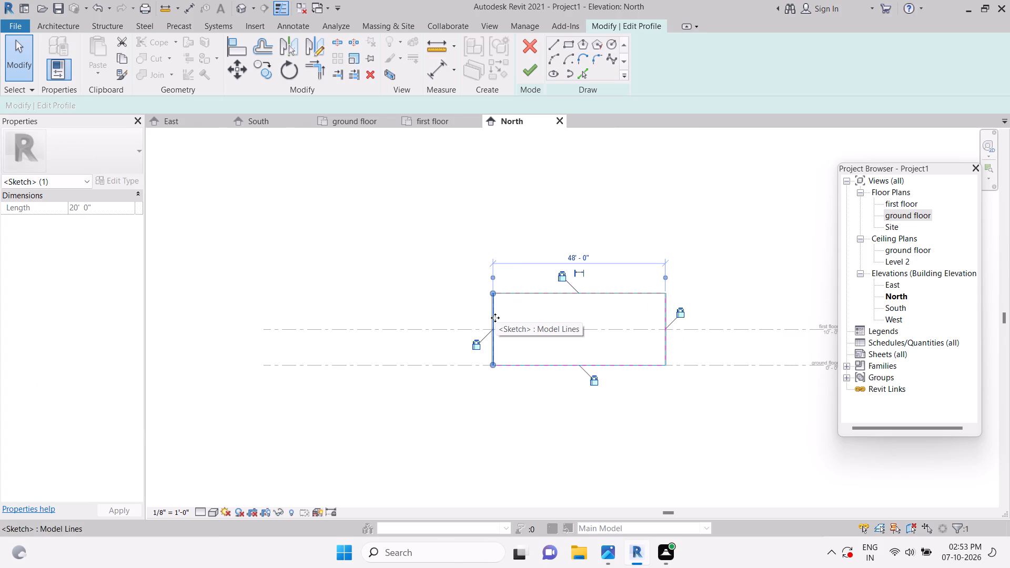
left_click(598, 290)
left_click(598, 294)
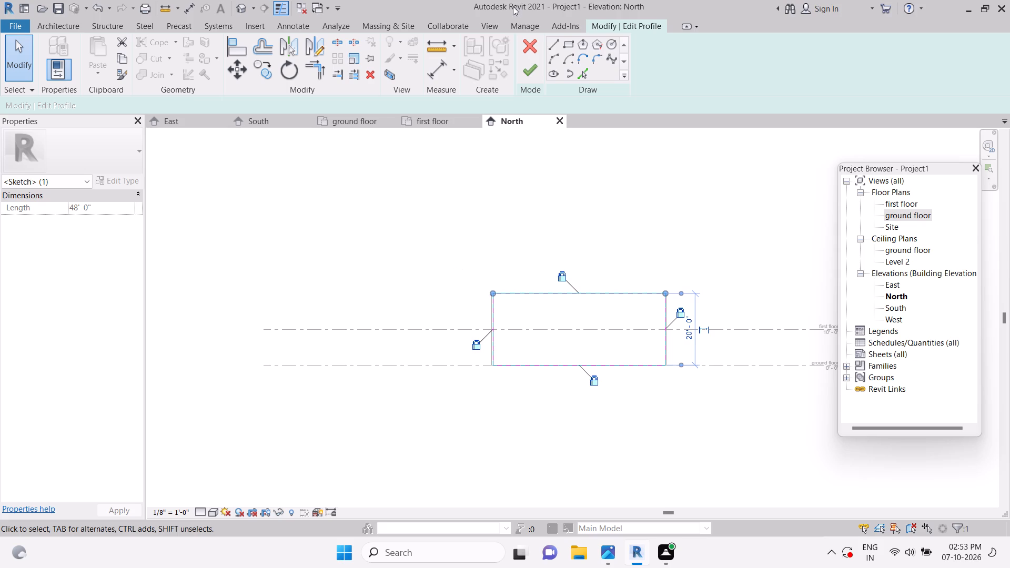
Open the default 3D view to examine the rectangular wall enclosure more closely.
left_click(484, 21)
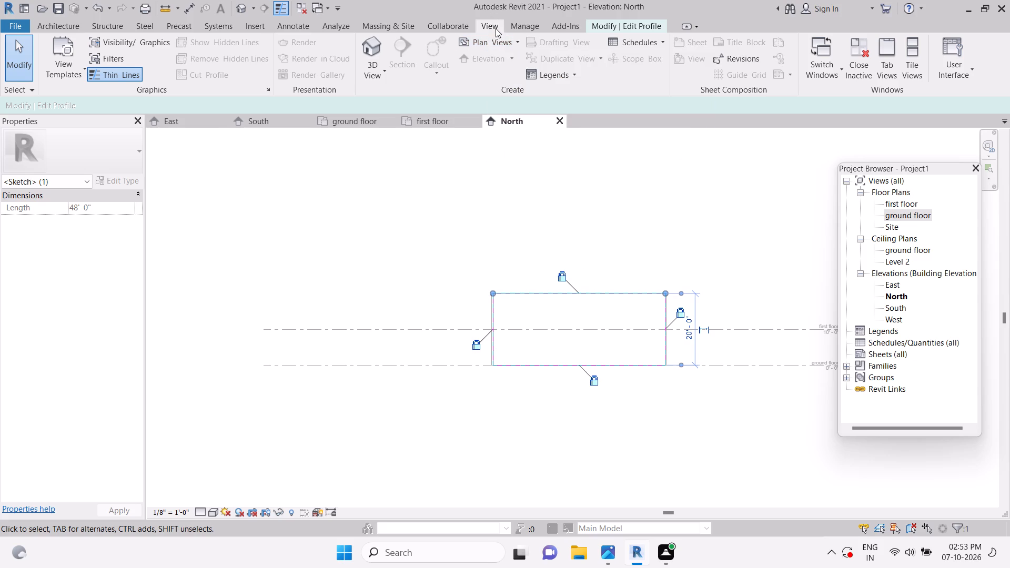
left_click(496, 28)
double_click(373, 45)
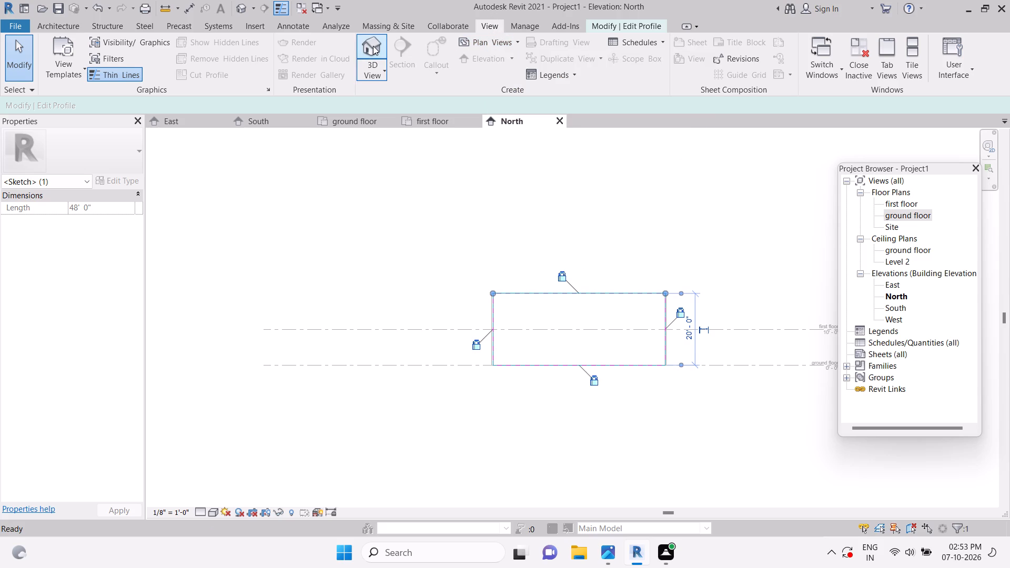
left_click(373, 46)
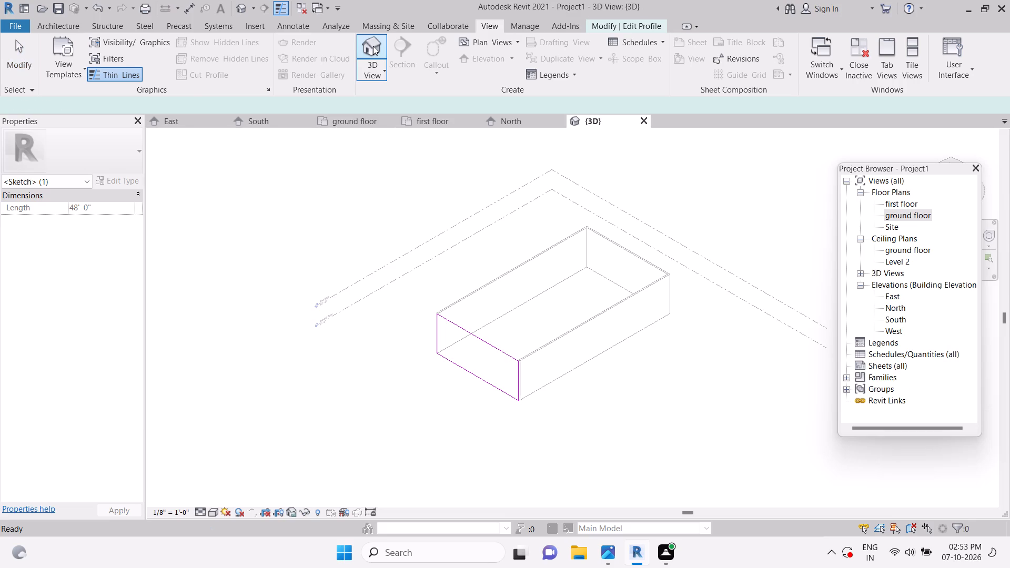
scroll(487, 277, "up", 3)
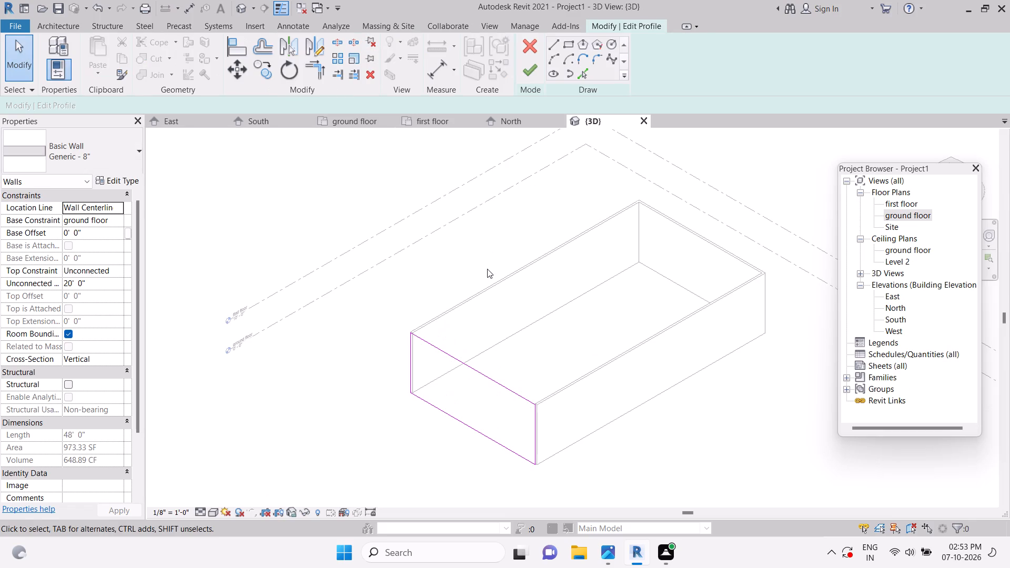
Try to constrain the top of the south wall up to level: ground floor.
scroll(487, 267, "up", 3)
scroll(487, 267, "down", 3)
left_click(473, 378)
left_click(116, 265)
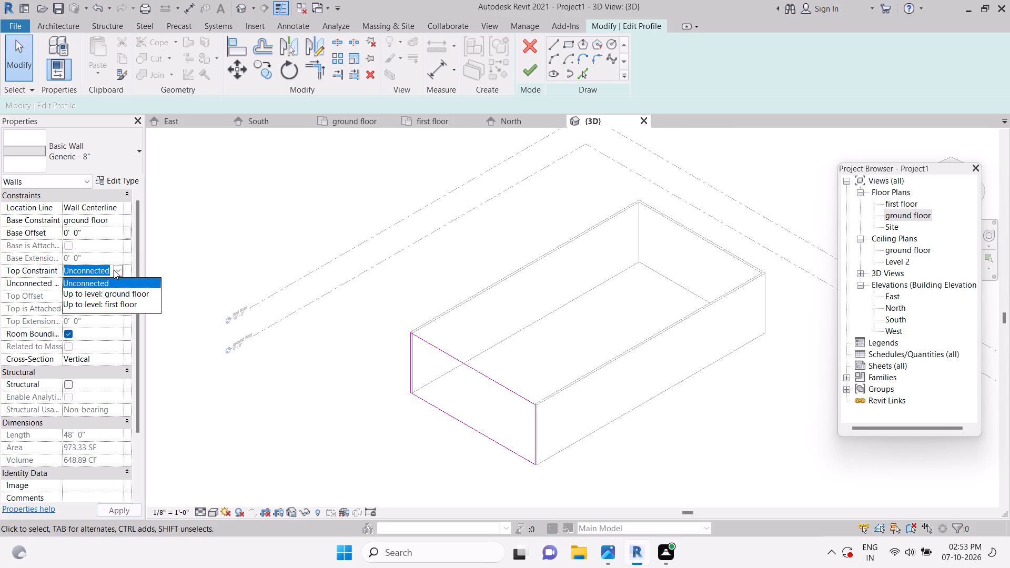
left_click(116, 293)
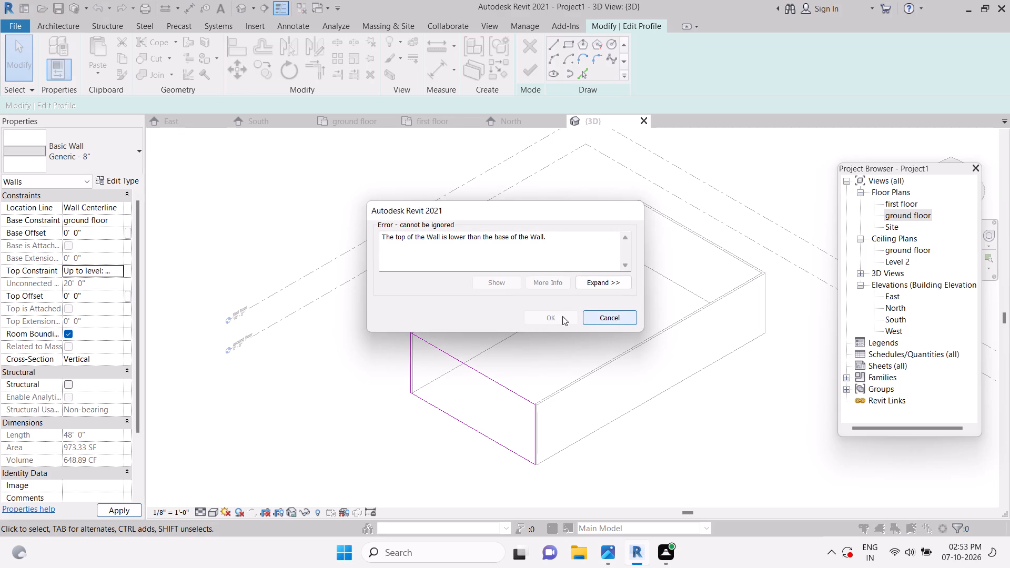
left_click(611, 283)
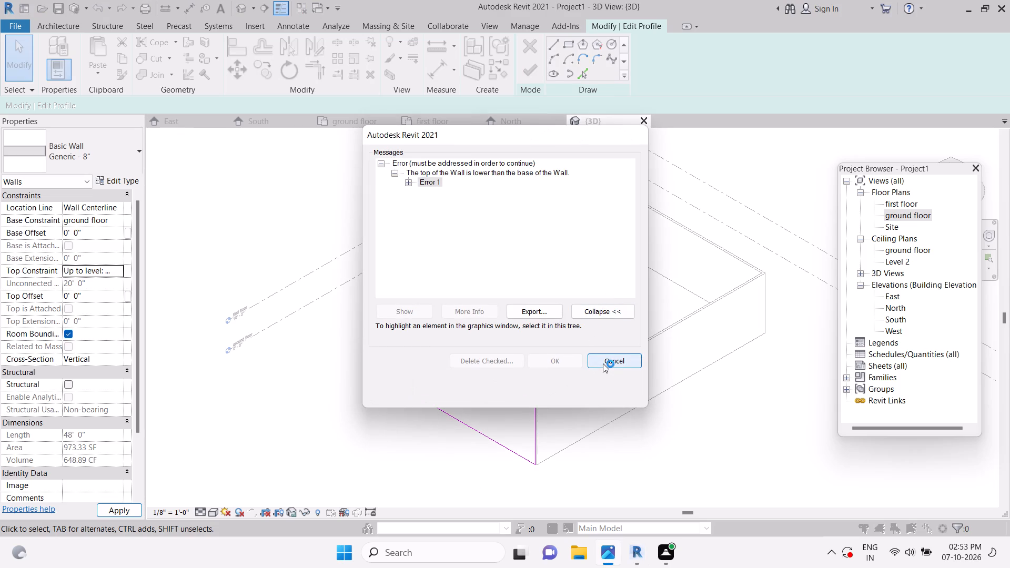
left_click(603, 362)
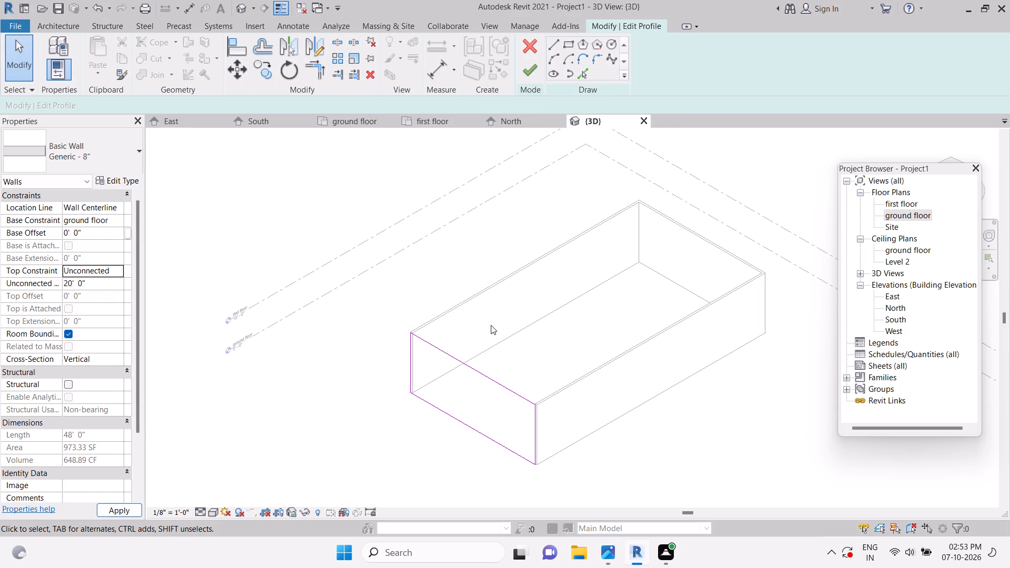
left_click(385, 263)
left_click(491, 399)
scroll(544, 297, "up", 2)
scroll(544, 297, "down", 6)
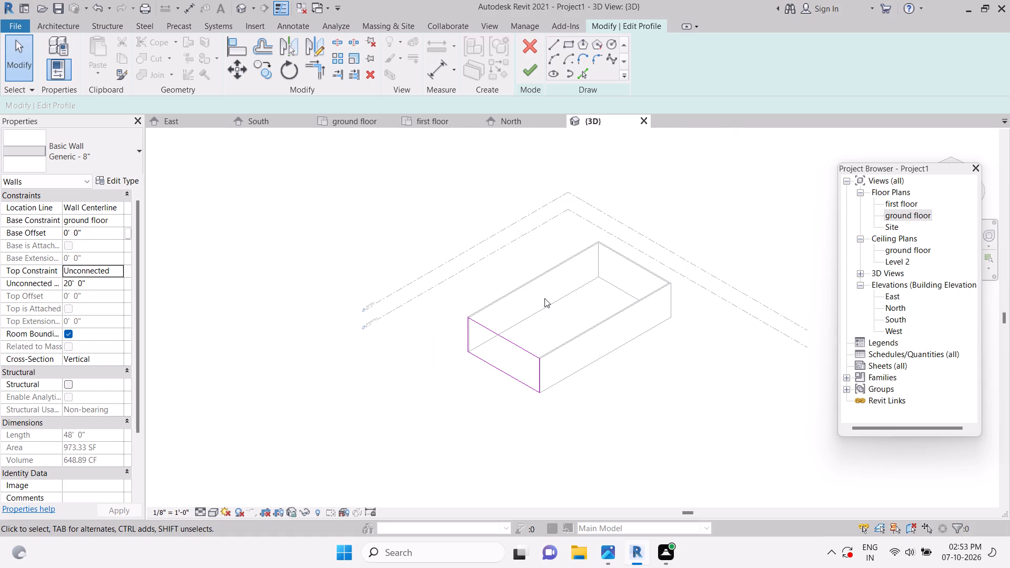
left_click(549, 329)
In the ground floor plan, delete the overlapping horizontal profile sketch lines along the south wall.
left_click(369, 123)
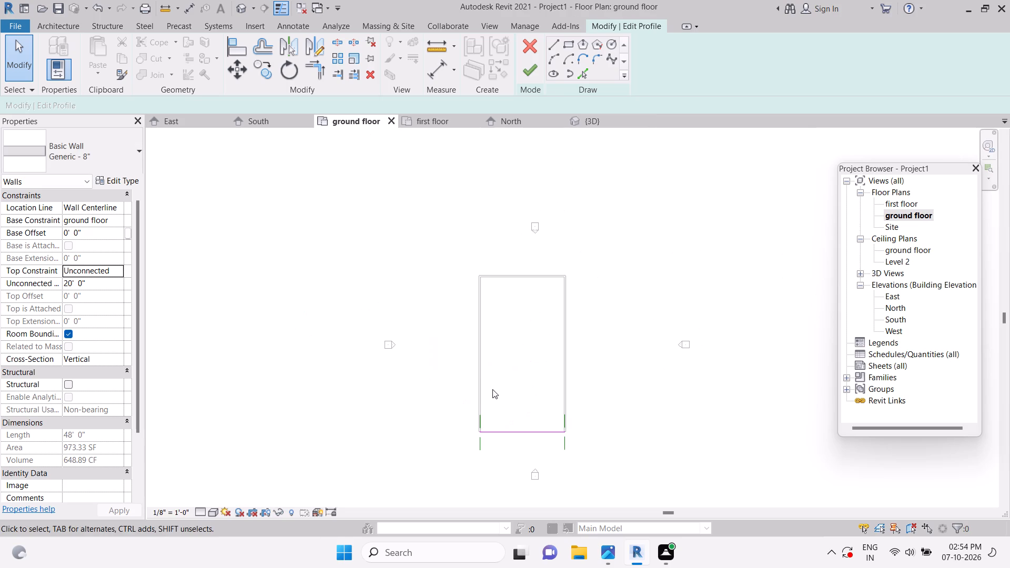
left_click(915, 249)
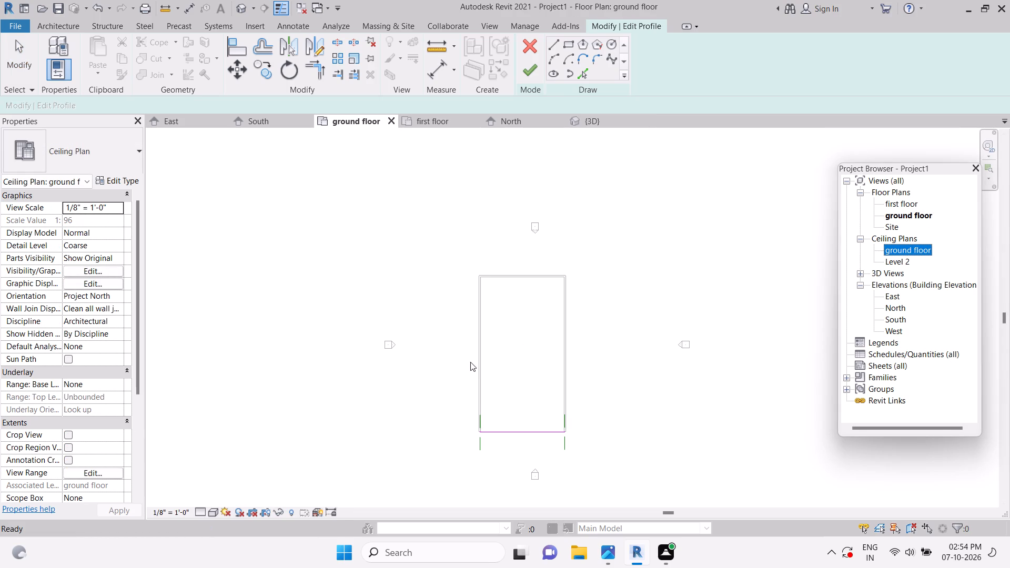
scroll(454, 360, "up", 3)
scroll(457, 354, "down", 2)
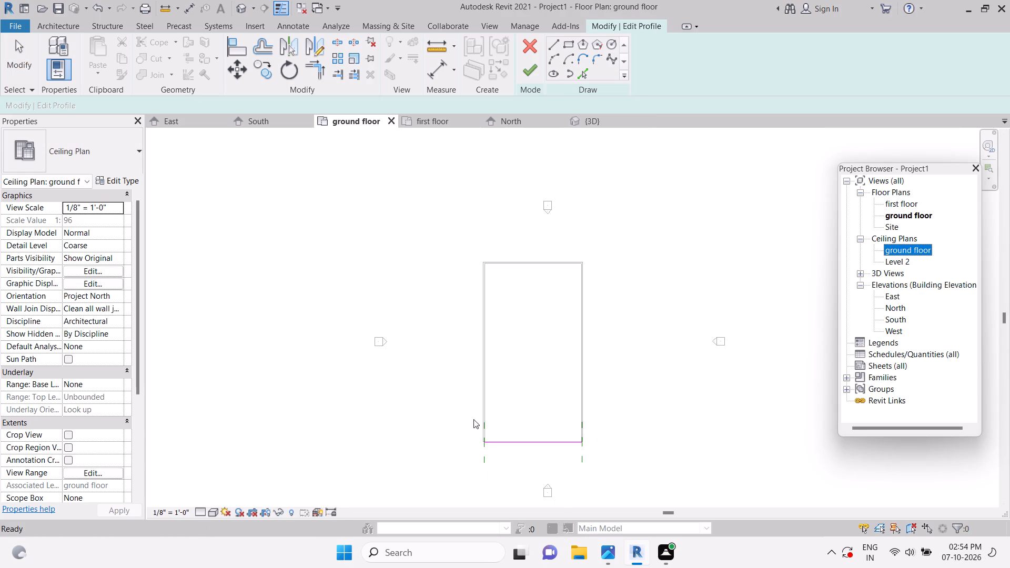
left_click(537, 442)
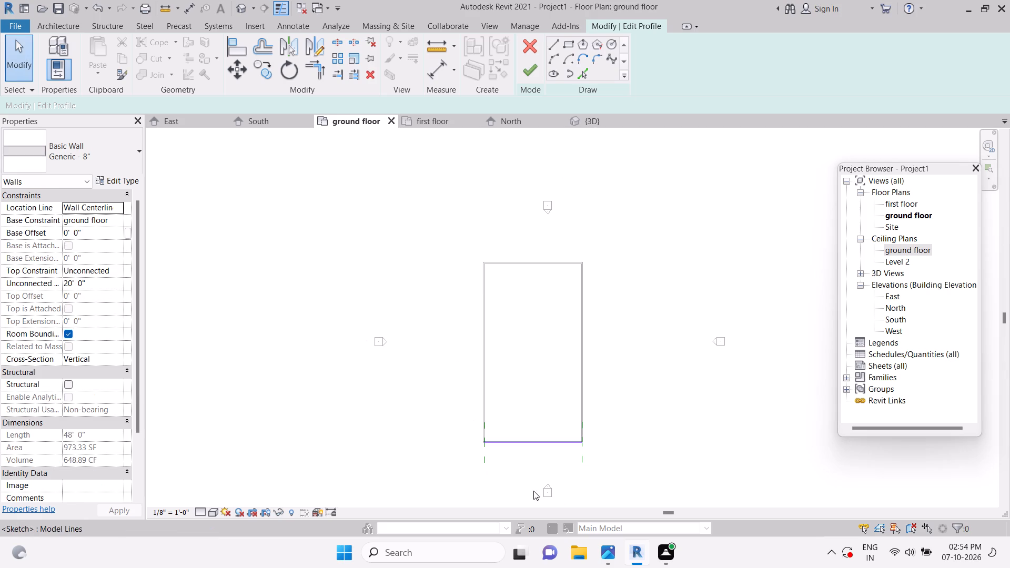
left_click(536, 443)
key("Delete")
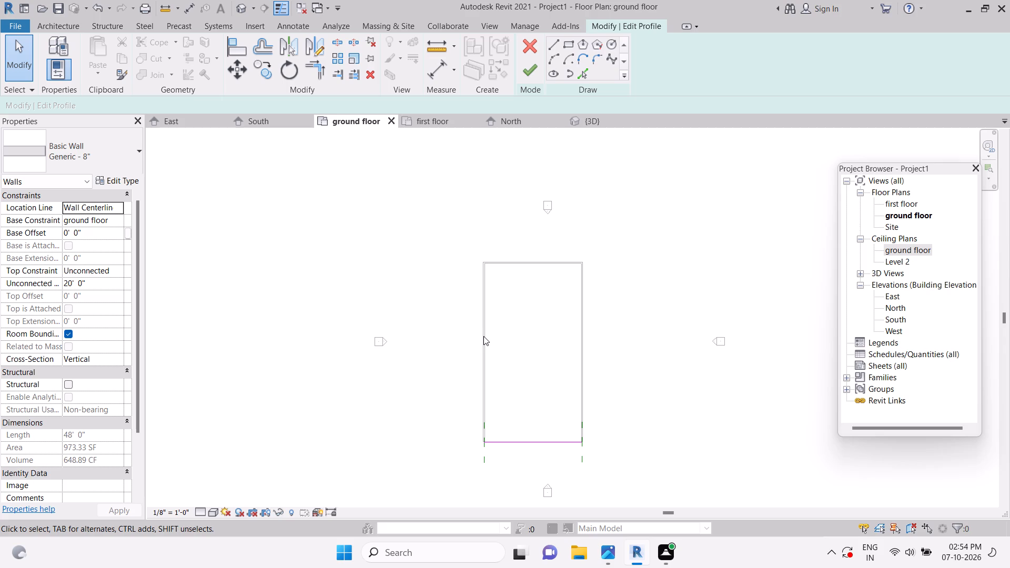
left_click(532, 445)
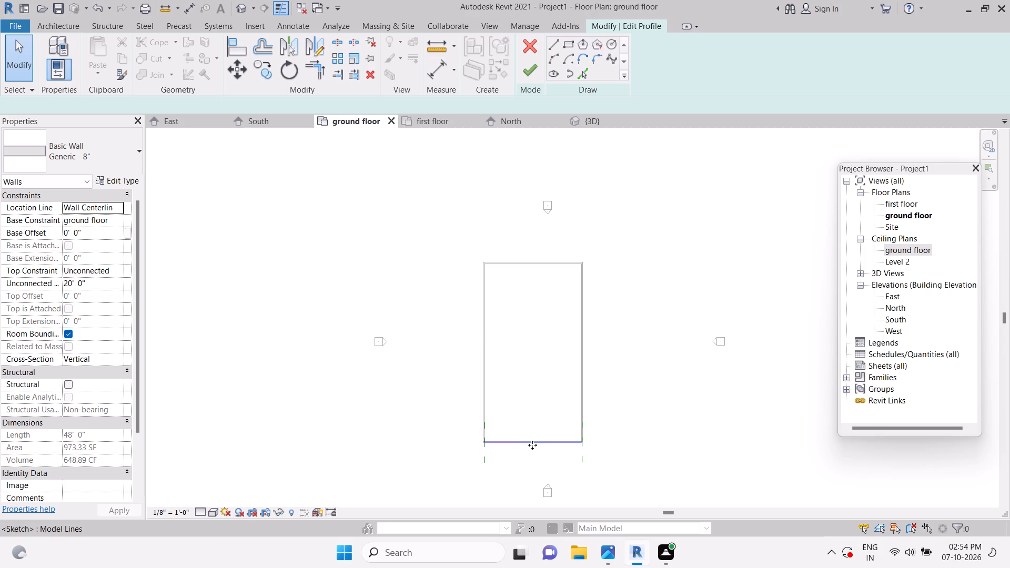
key("Delete")
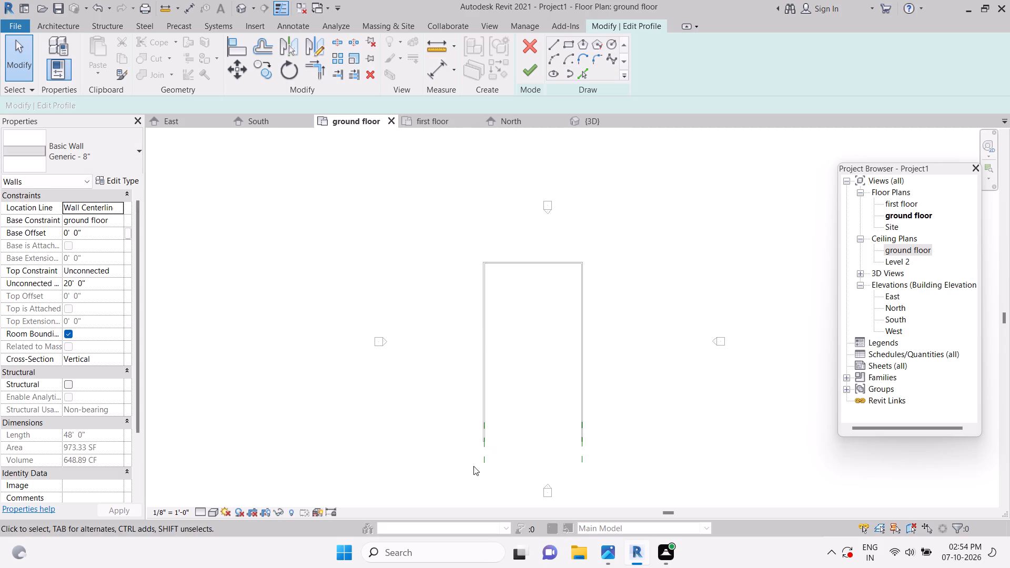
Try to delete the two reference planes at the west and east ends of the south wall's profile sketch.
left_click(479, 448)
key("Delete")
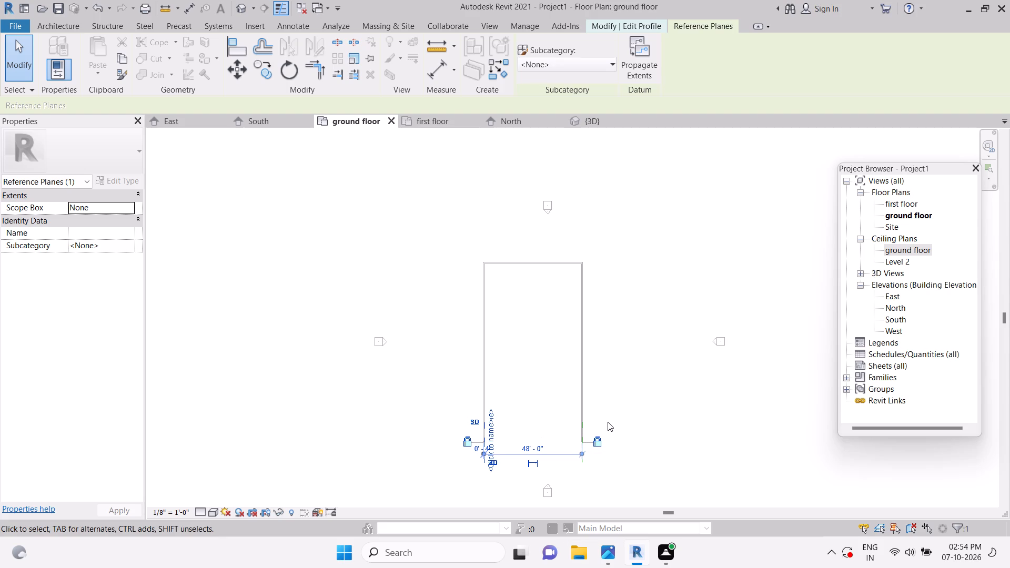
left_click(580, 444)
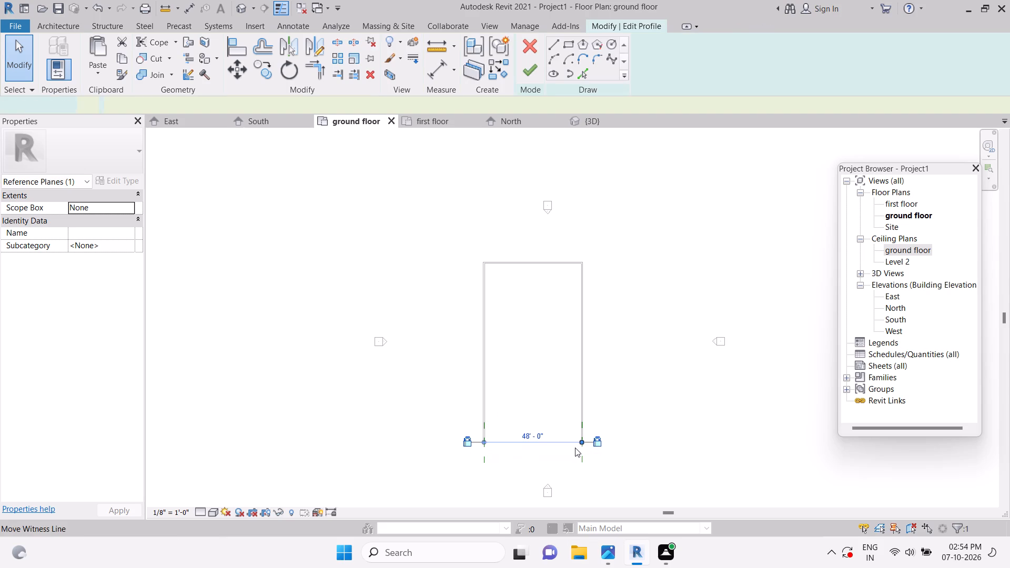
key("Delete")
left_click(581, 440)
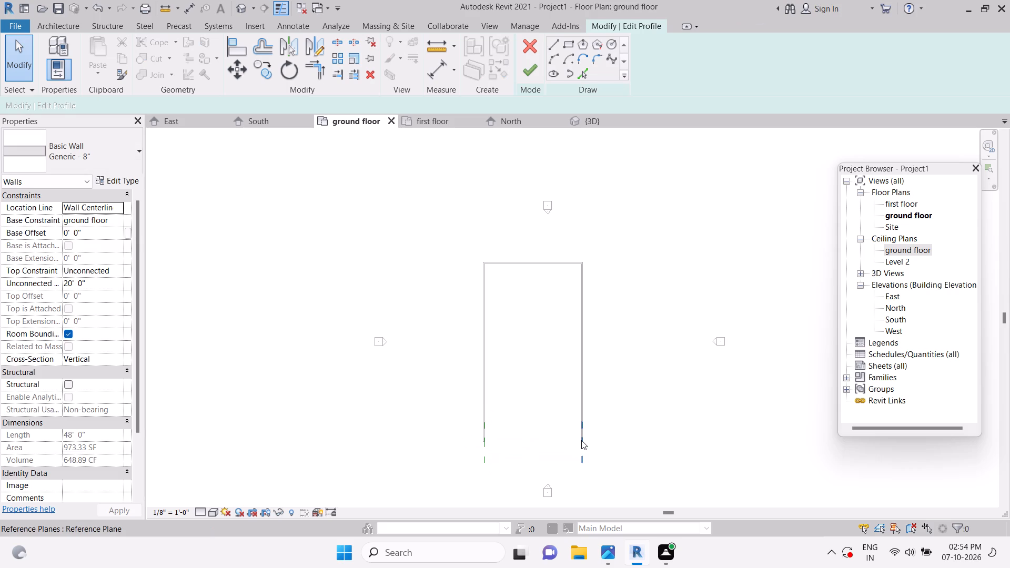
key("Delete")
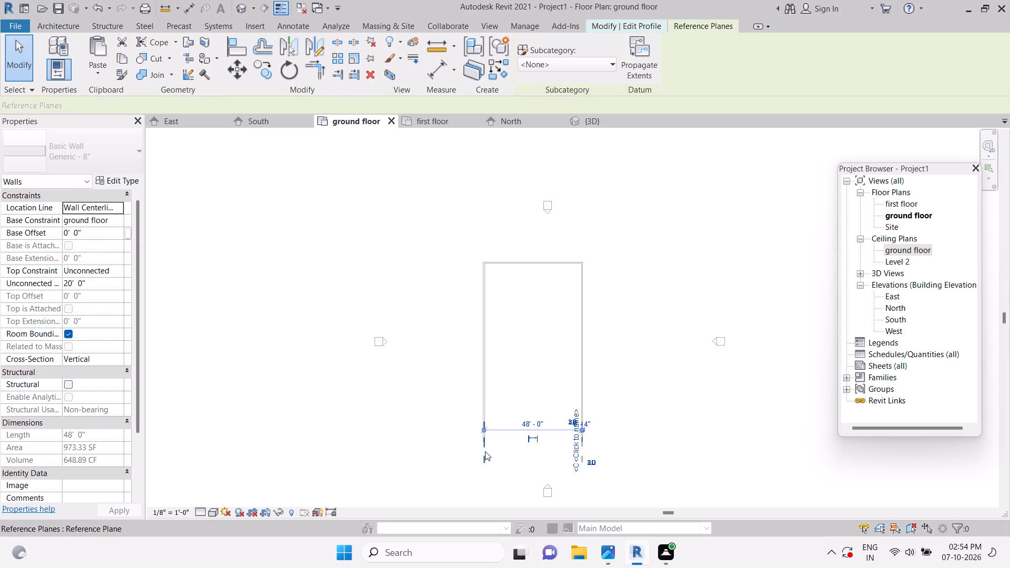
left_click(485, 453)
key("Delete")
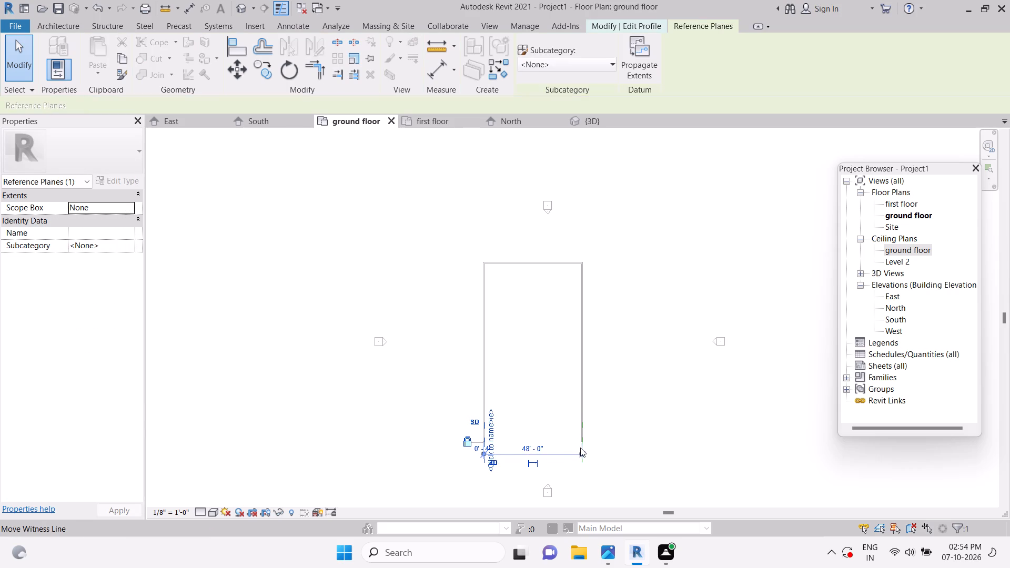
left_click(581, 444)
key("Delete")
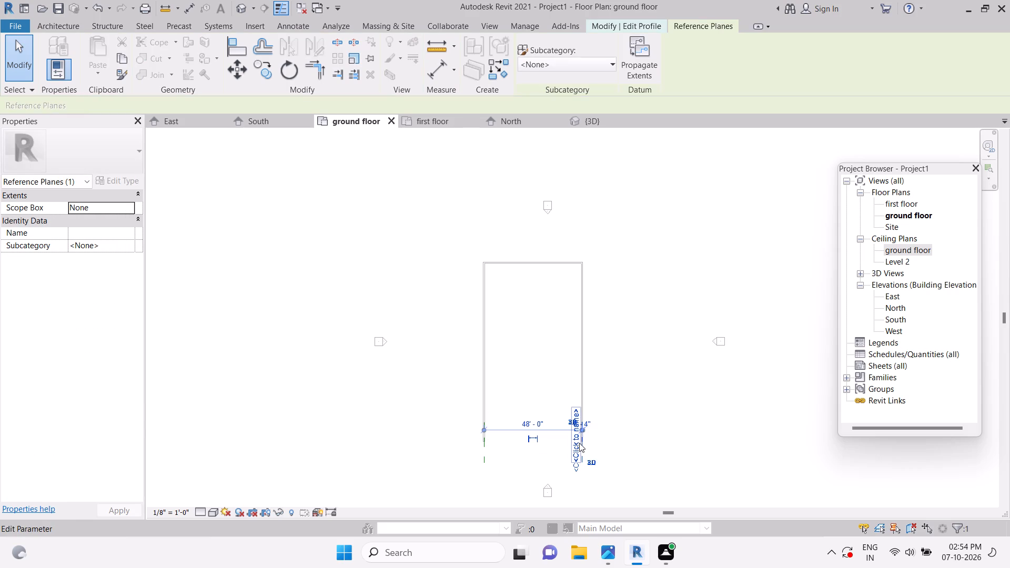
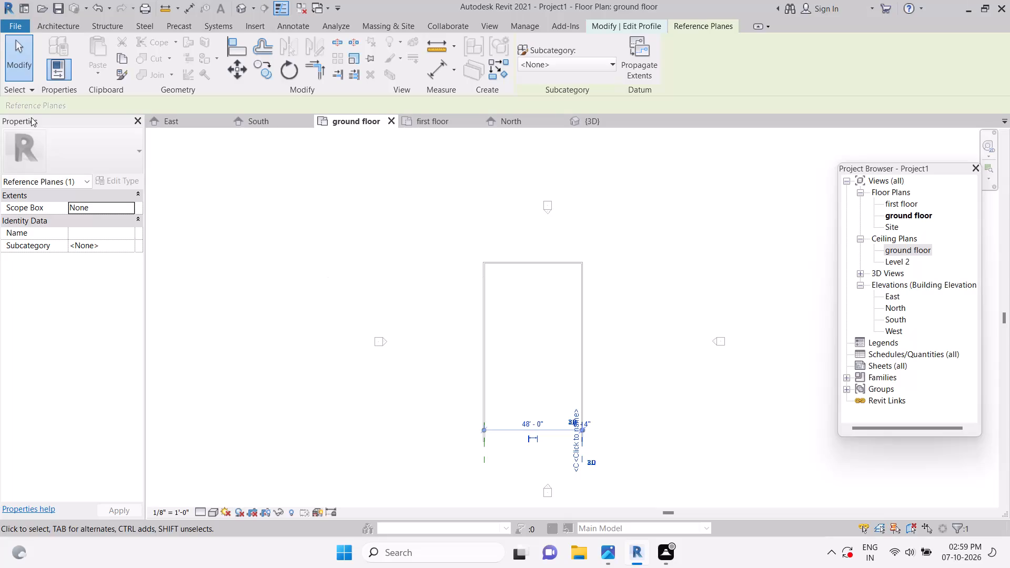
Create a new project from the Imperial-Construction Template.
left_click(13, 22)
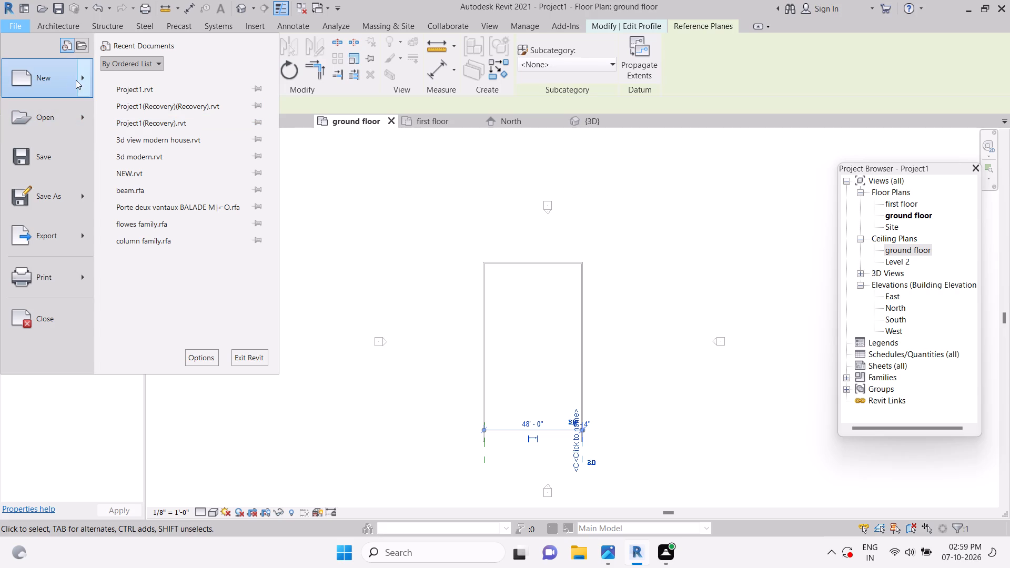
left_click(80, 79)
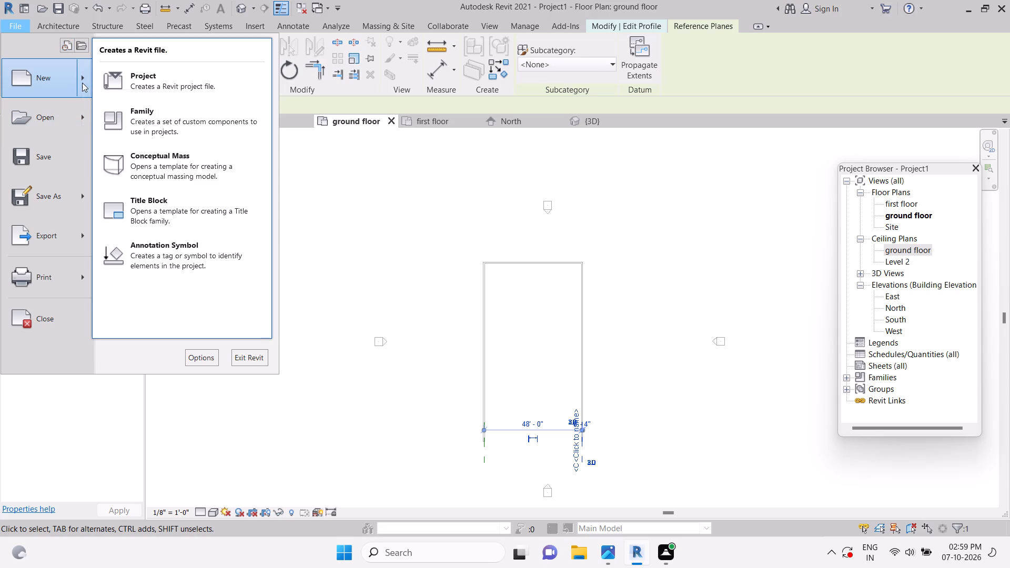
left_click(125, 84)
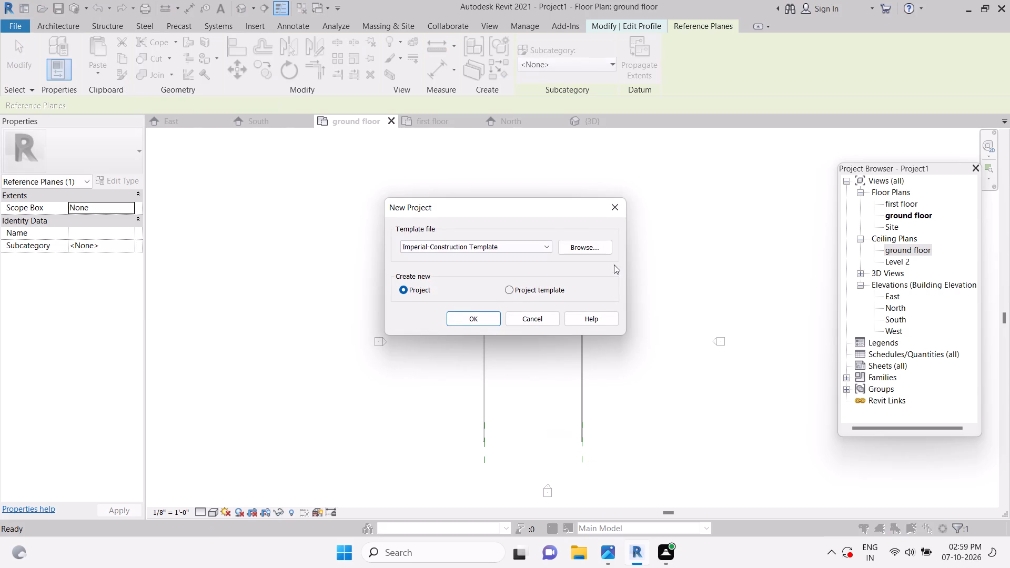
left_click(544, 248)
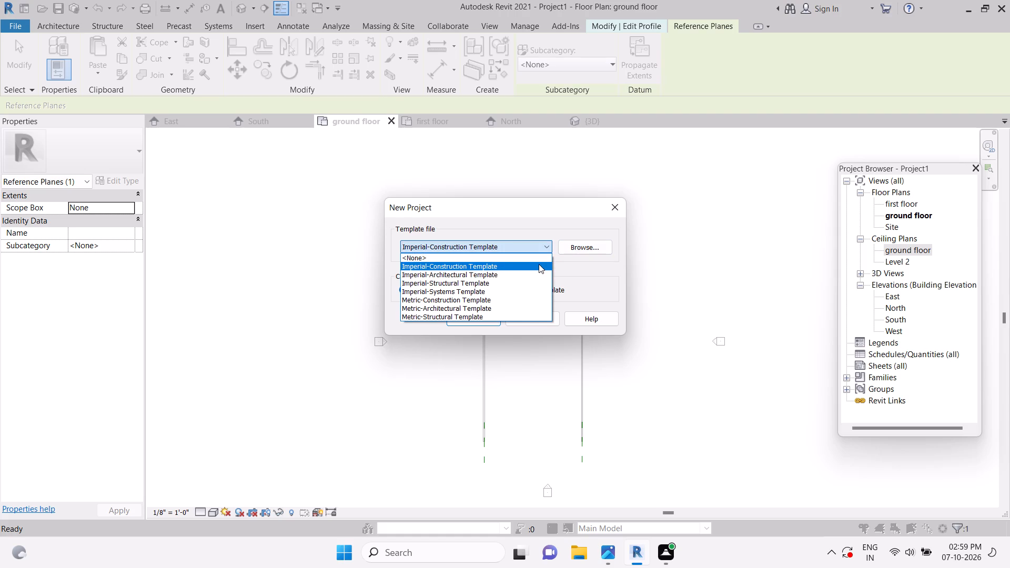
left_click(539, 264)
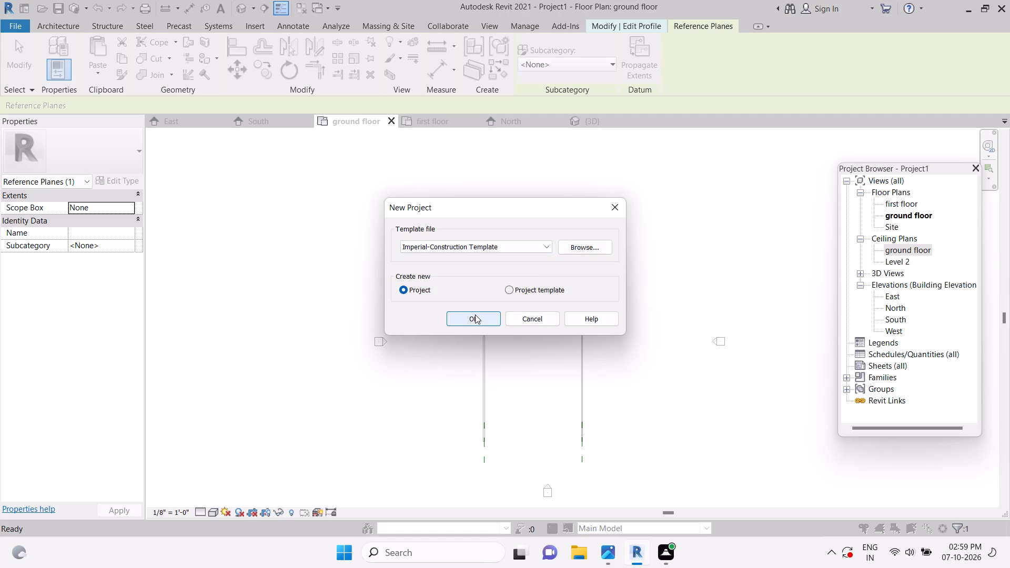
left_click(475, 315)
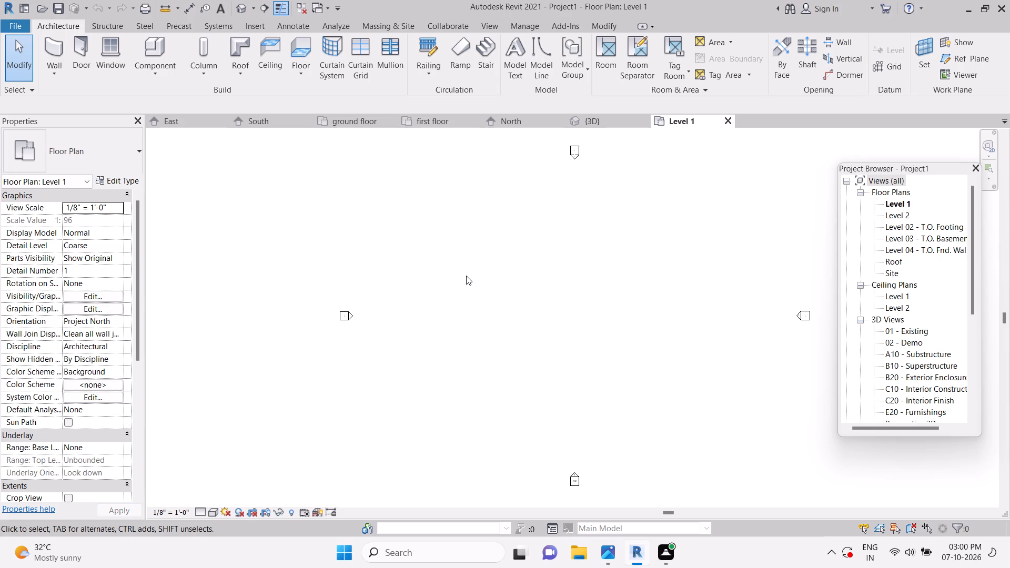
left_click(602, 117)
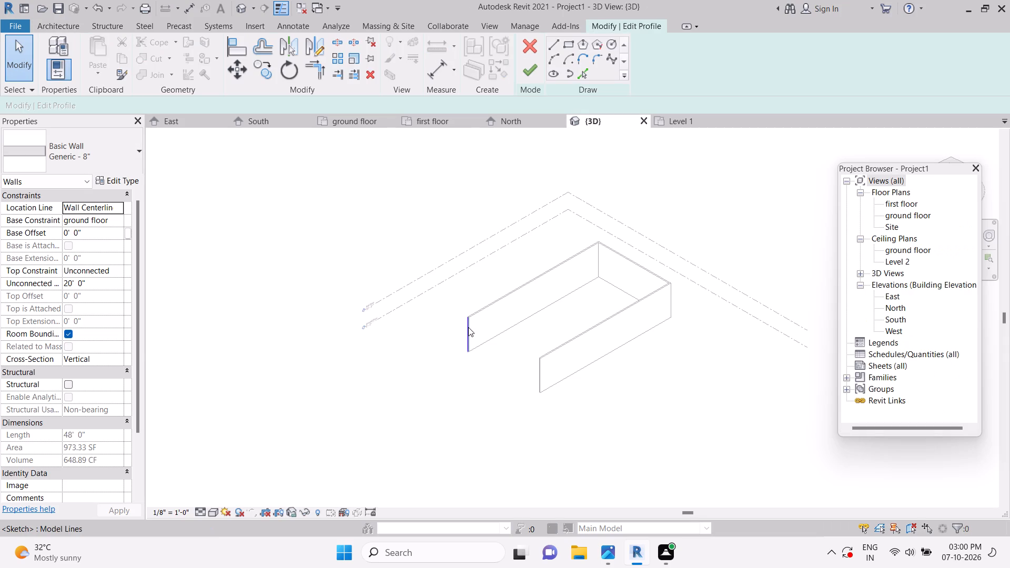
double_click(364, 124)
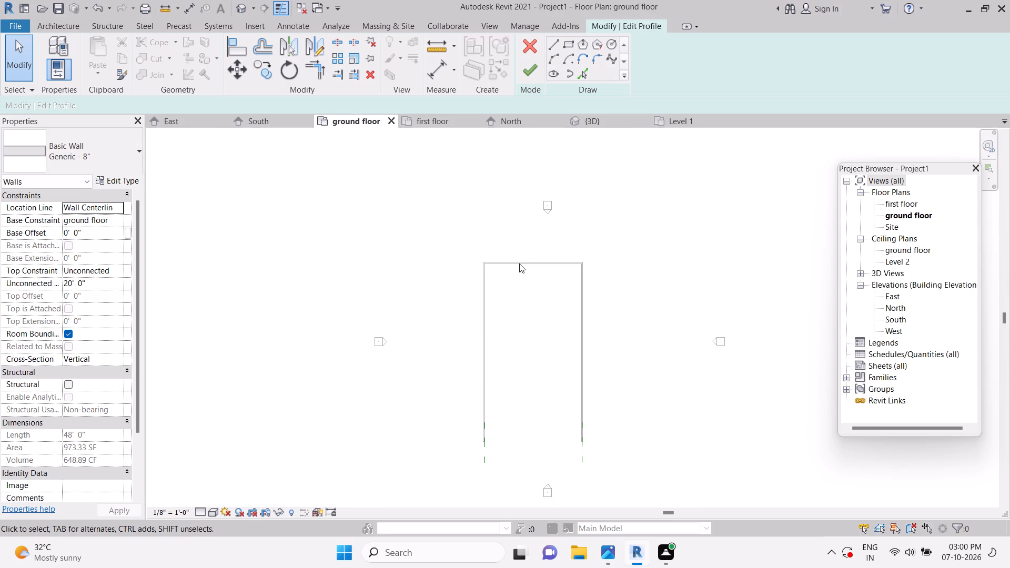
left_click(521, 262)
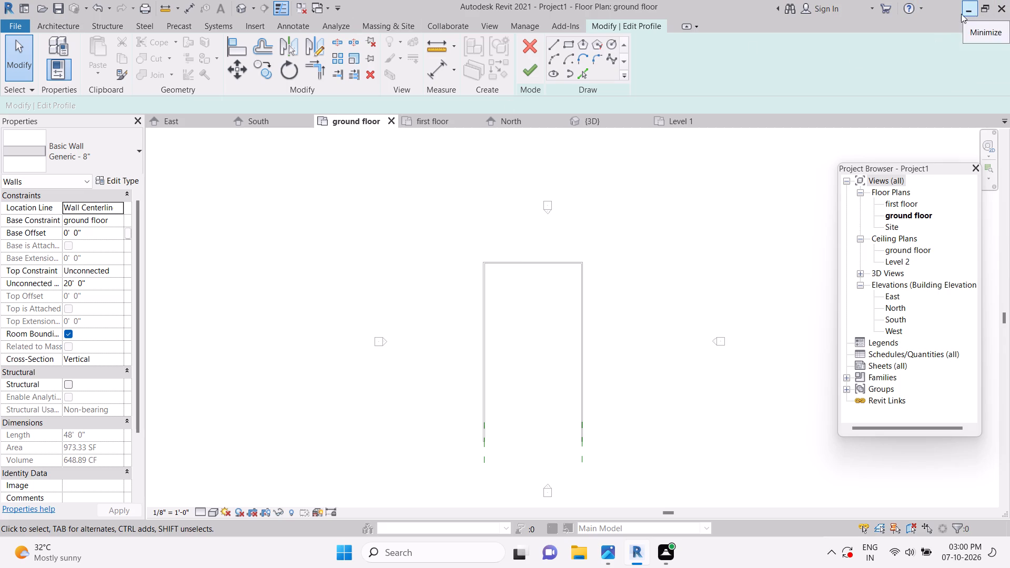
Create another new project, of type Project, from the Imperial-Construction Template.
left_click(13, 22)
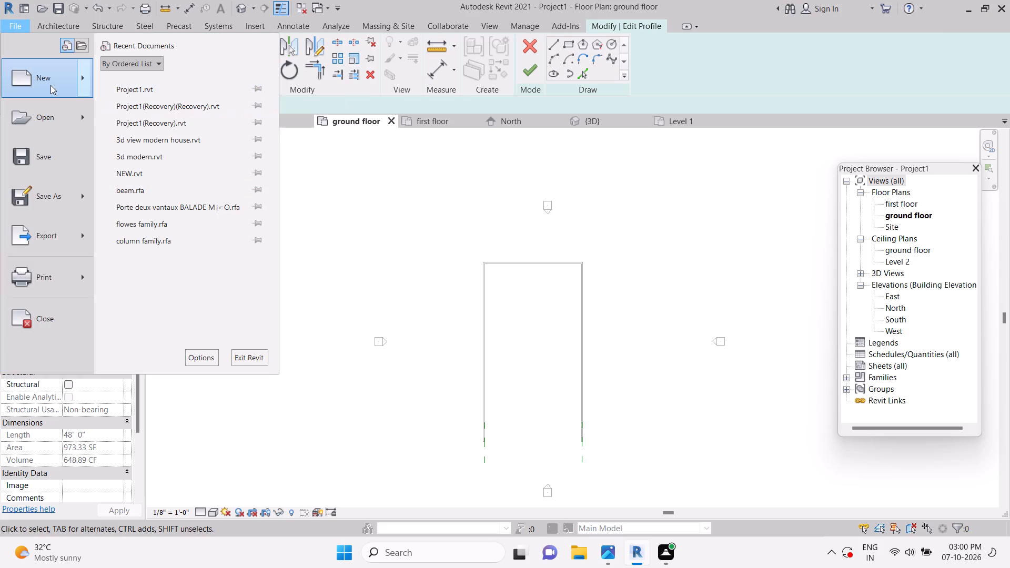
left_click(78, 78)
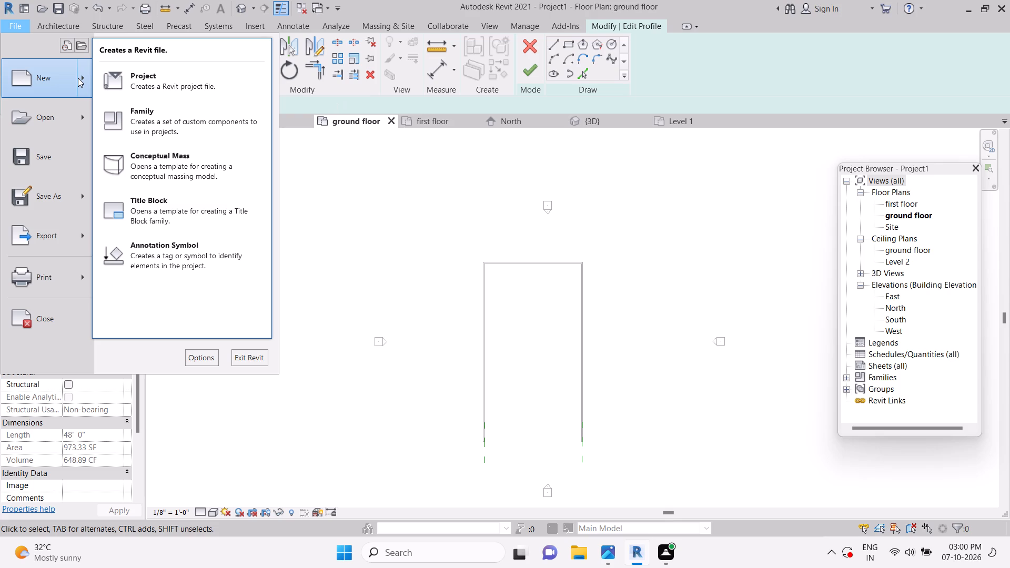
left_click(148, 84)
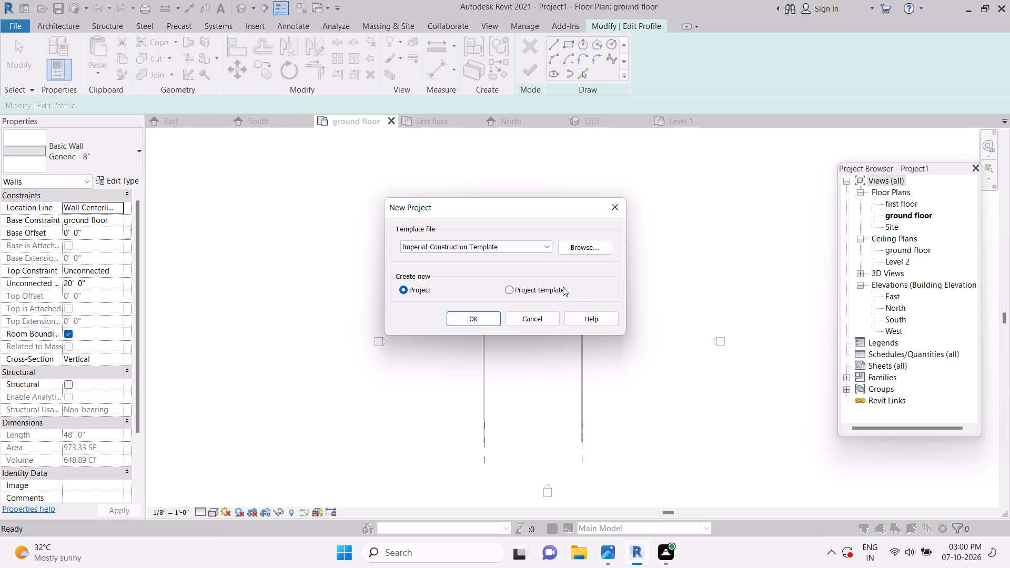
left_click(561, 290)
left_click(408, 285)
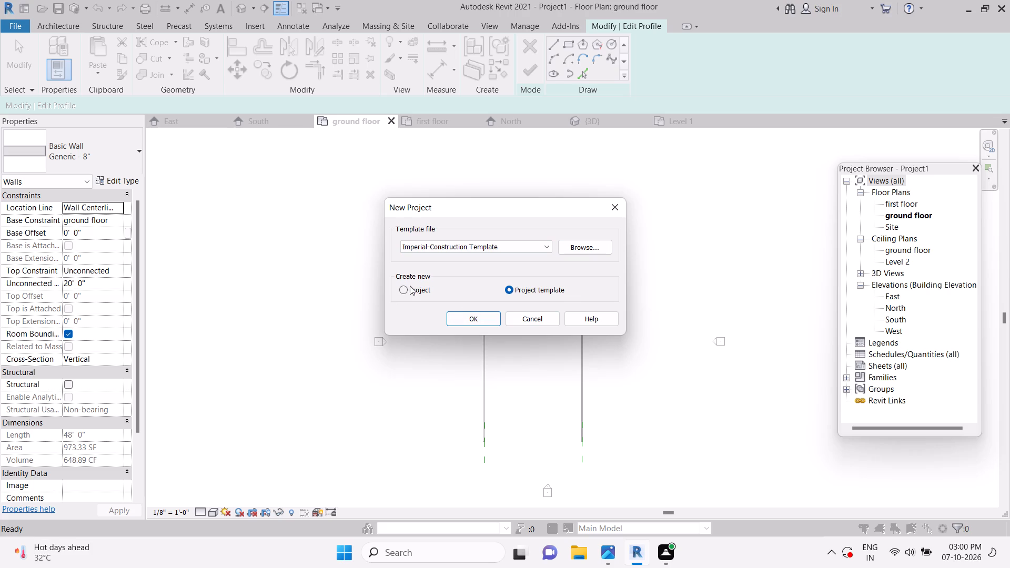
left_click(406, 292)
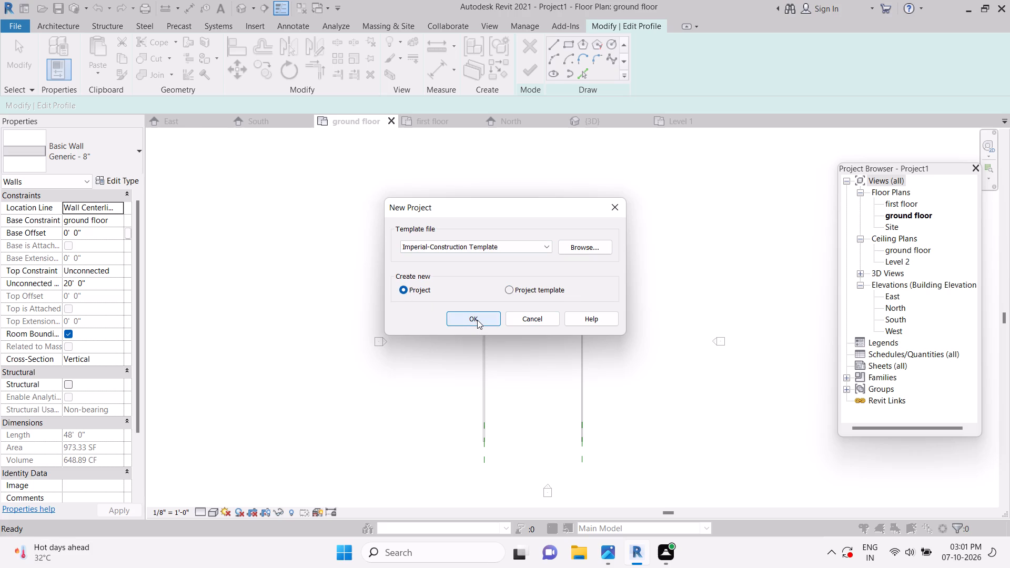
left_click(477, 320)
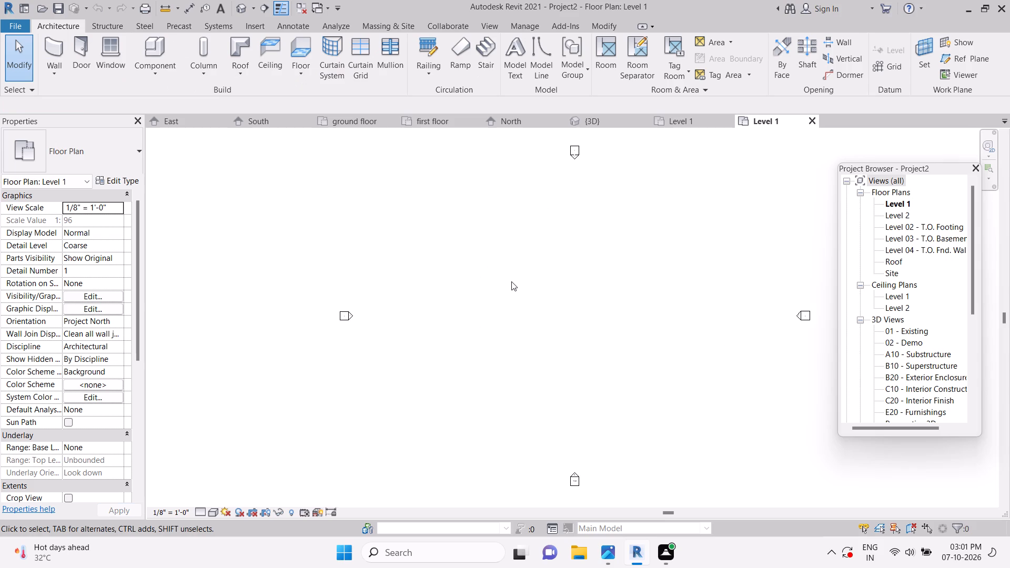
Close the earlier Level 1 plan and the original residence project's 3D, North, first floor, ground floor and South views.
left_click(724, 125)
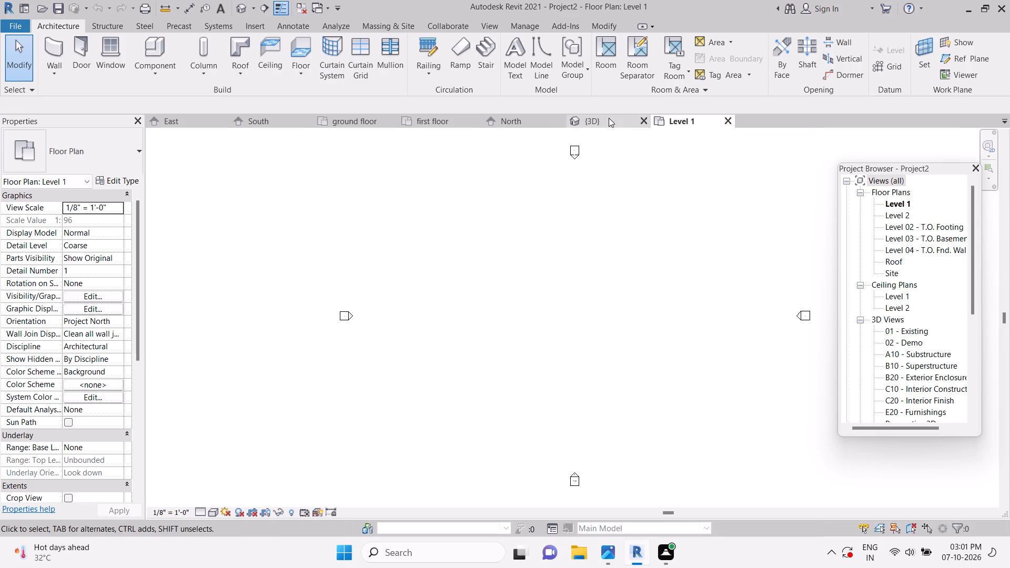
left_click(643, 120)
left_click(555, 118)
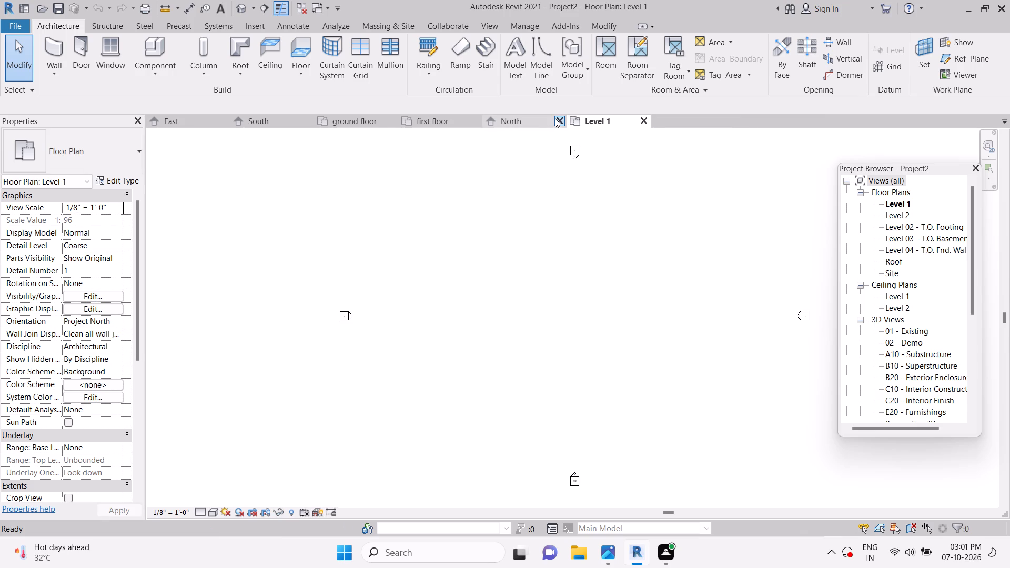
left_click(472, 121)
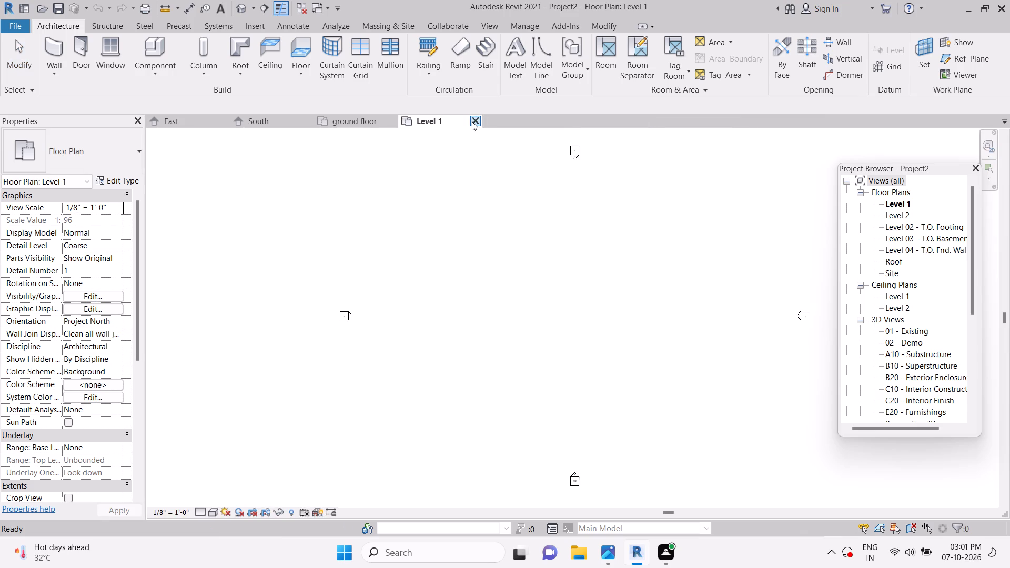
left_click(395, 125)
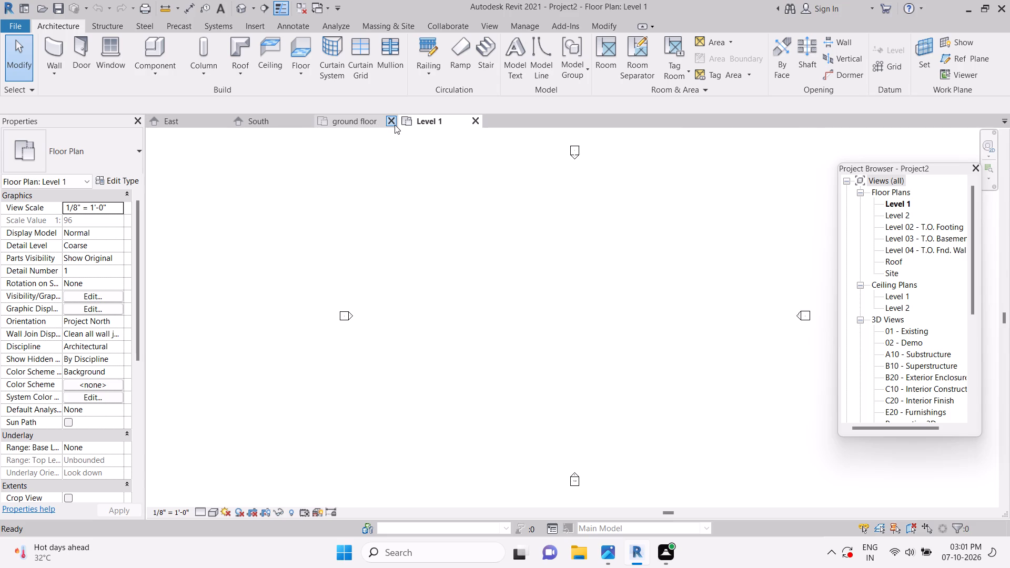
left_click(307, 119)
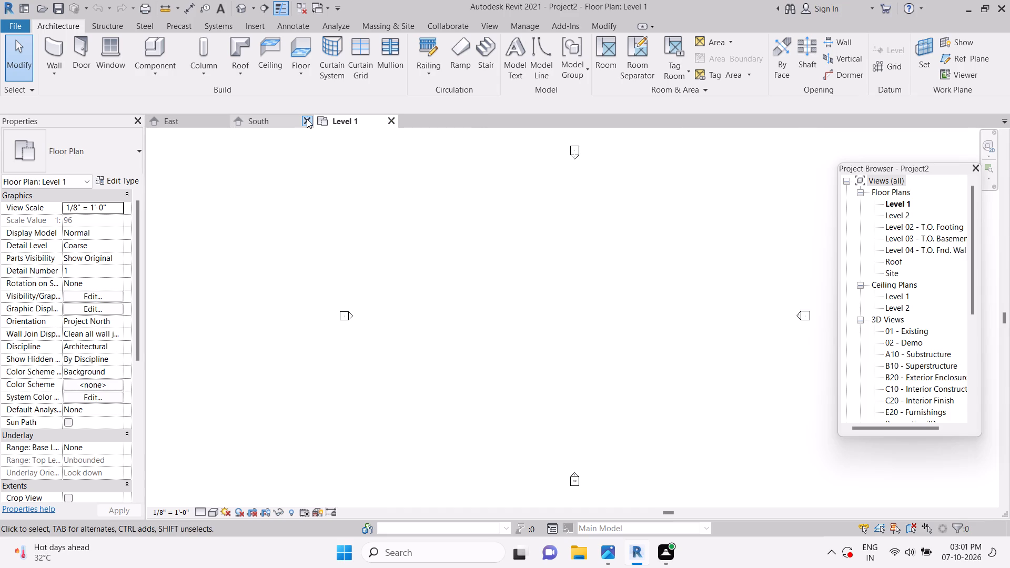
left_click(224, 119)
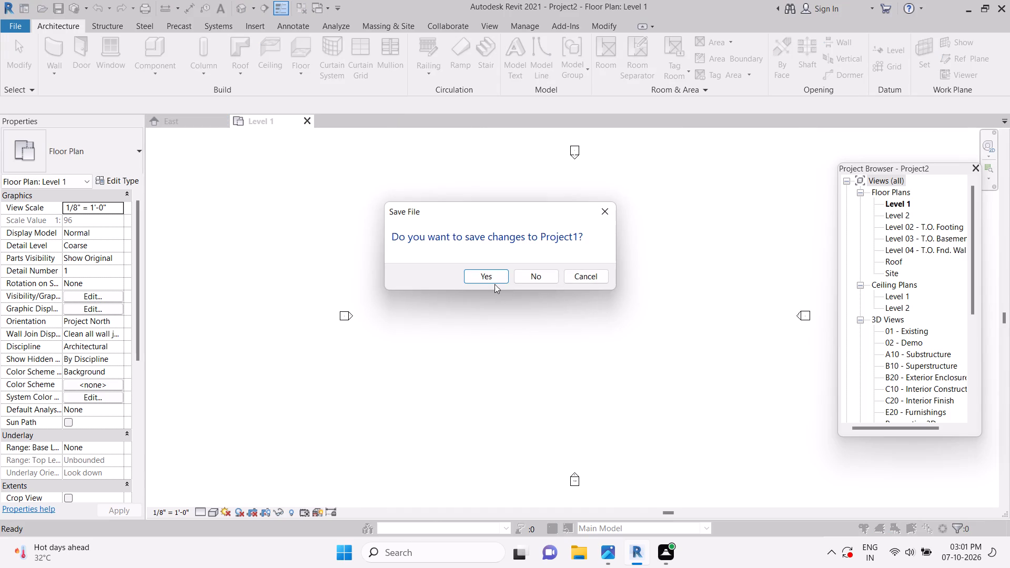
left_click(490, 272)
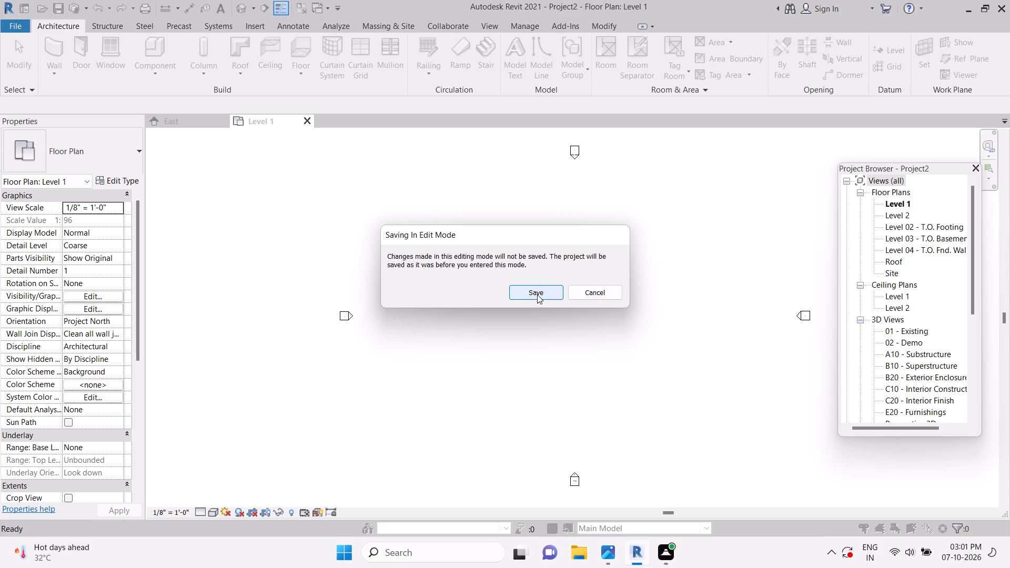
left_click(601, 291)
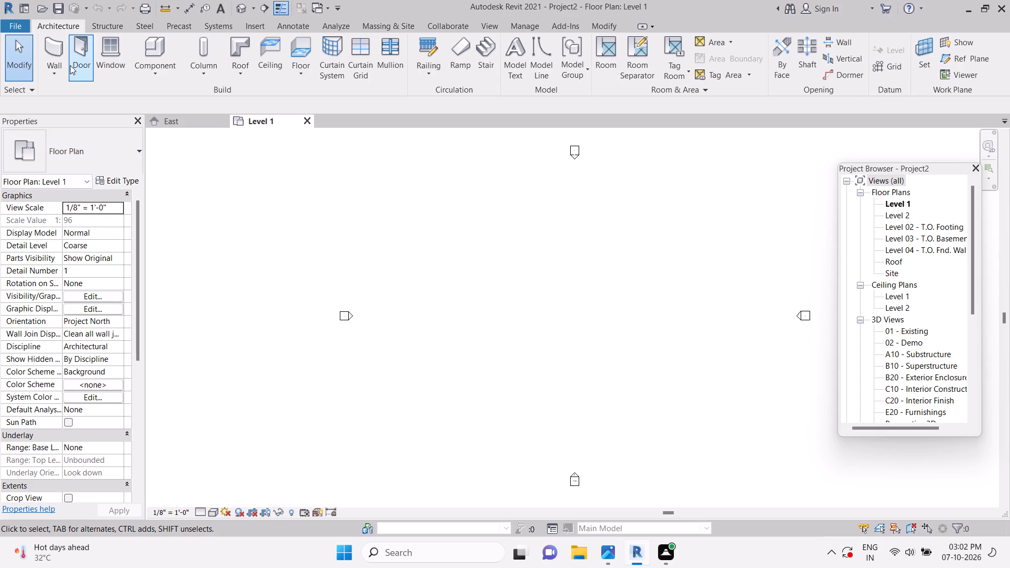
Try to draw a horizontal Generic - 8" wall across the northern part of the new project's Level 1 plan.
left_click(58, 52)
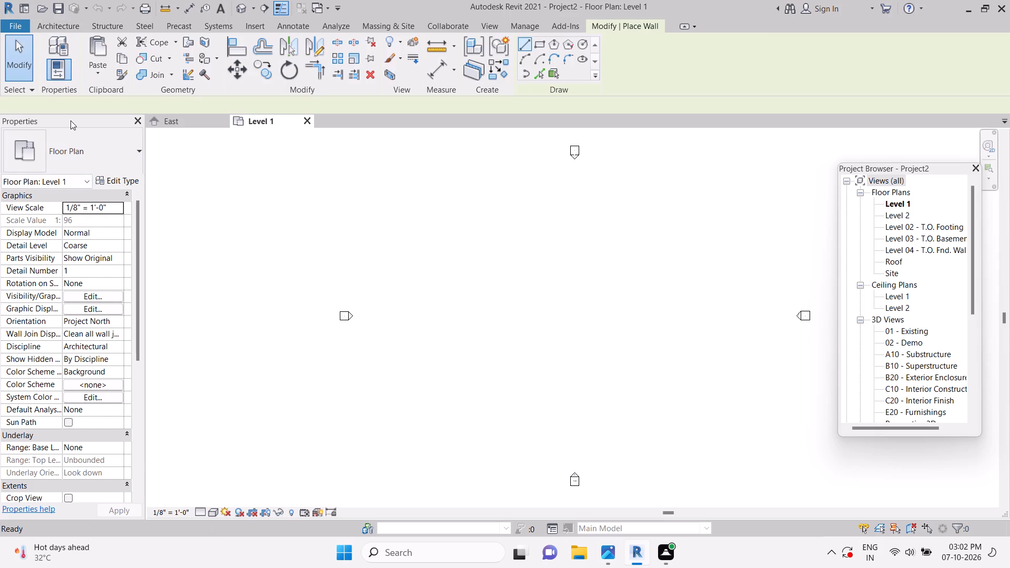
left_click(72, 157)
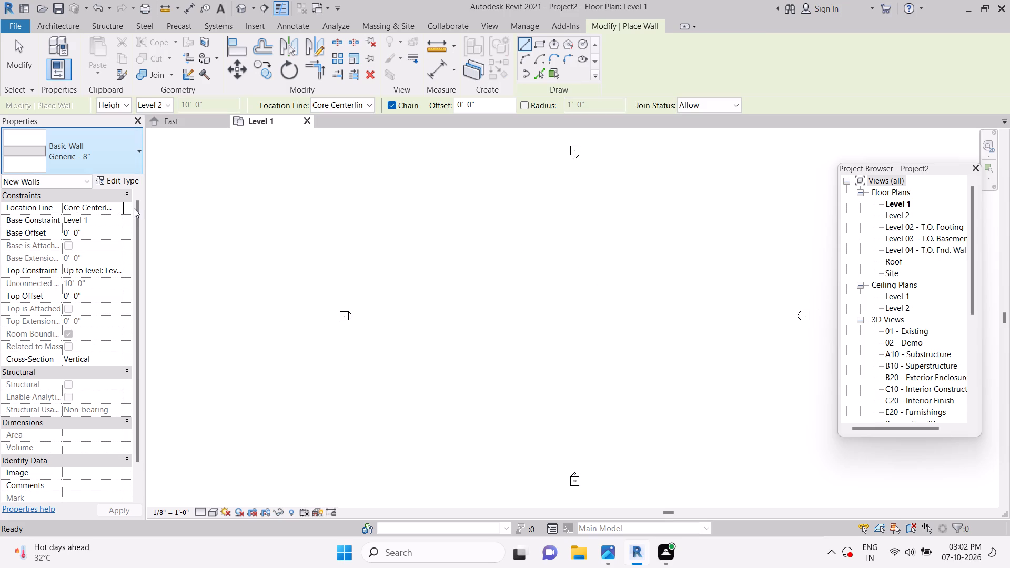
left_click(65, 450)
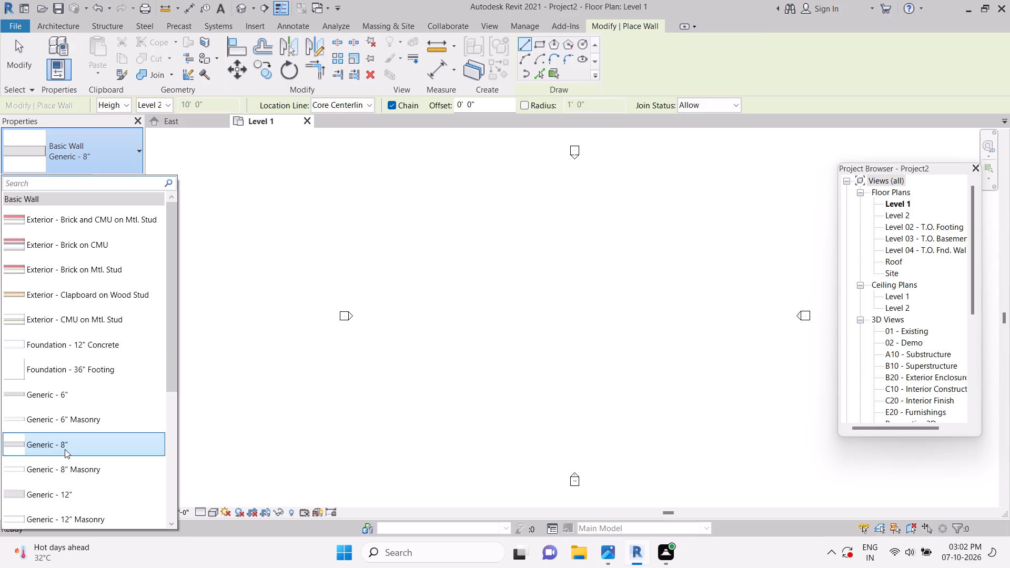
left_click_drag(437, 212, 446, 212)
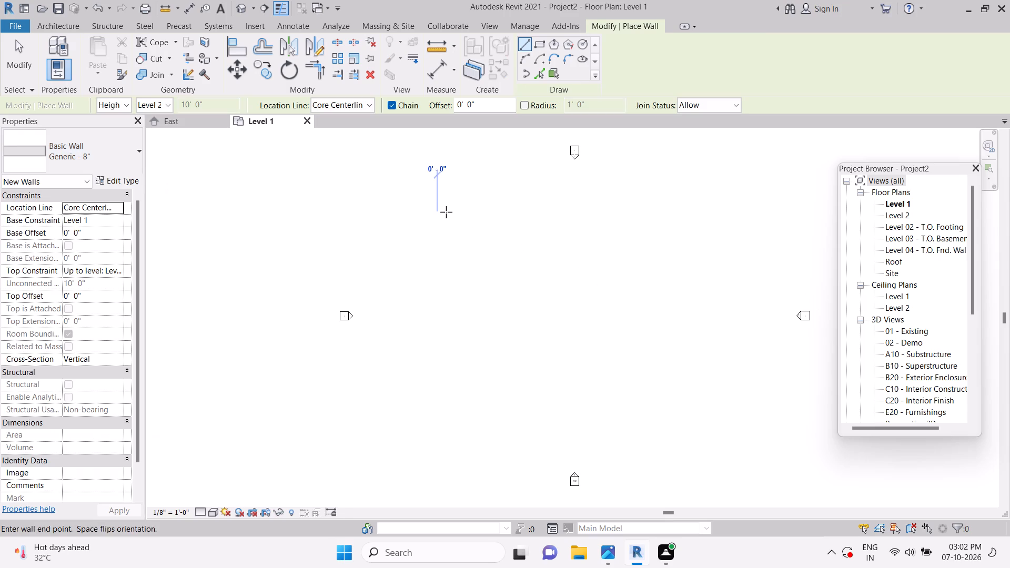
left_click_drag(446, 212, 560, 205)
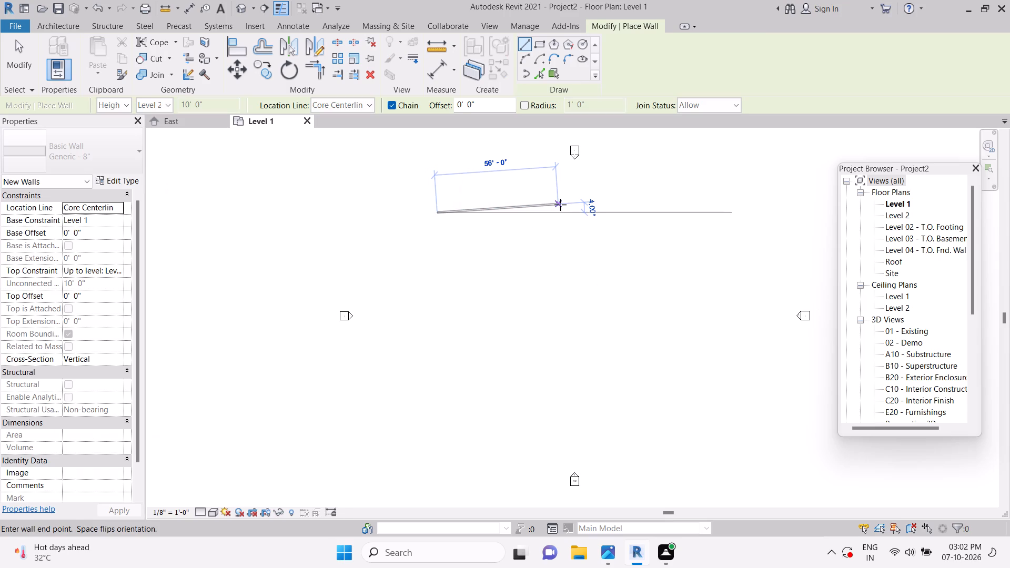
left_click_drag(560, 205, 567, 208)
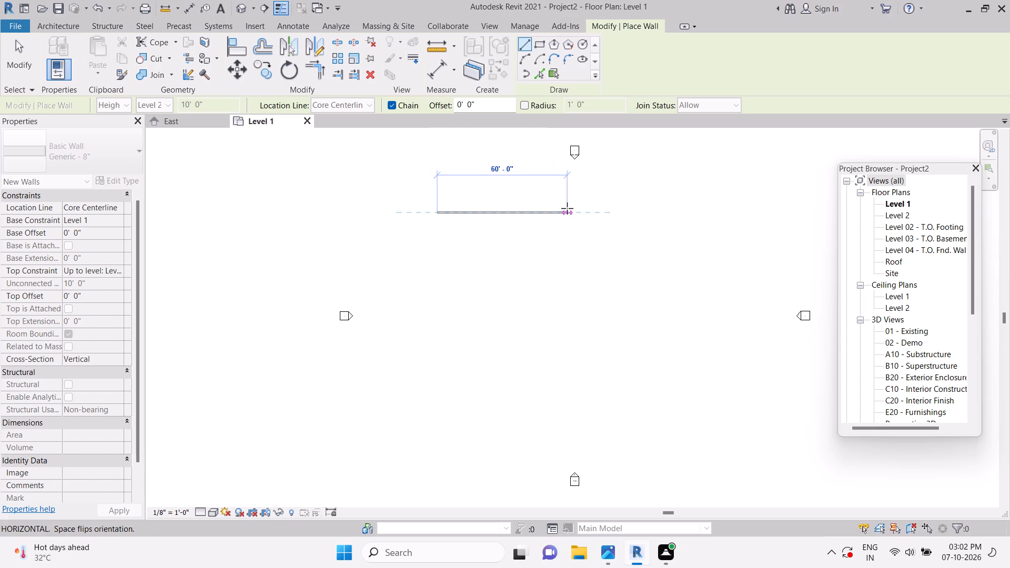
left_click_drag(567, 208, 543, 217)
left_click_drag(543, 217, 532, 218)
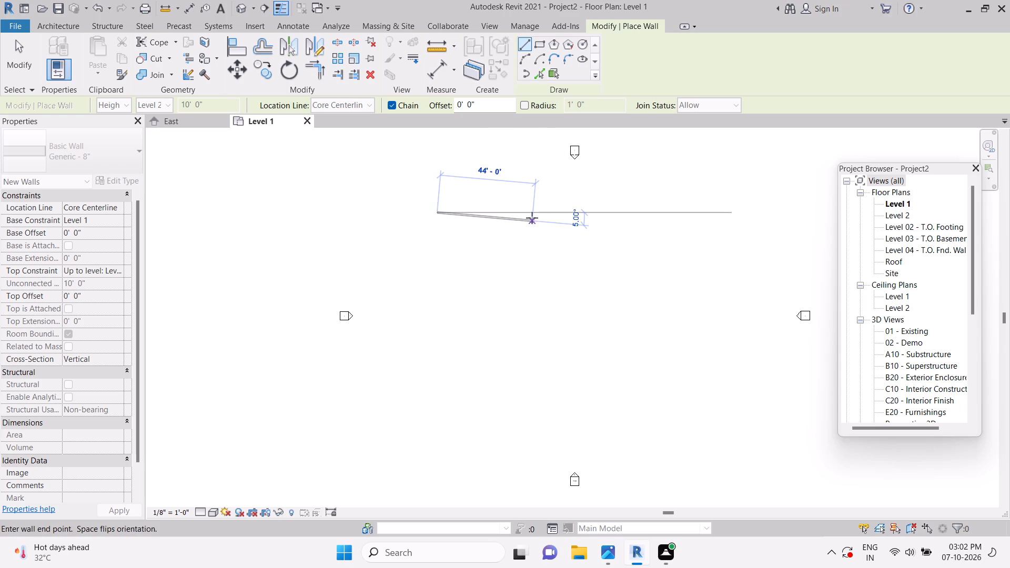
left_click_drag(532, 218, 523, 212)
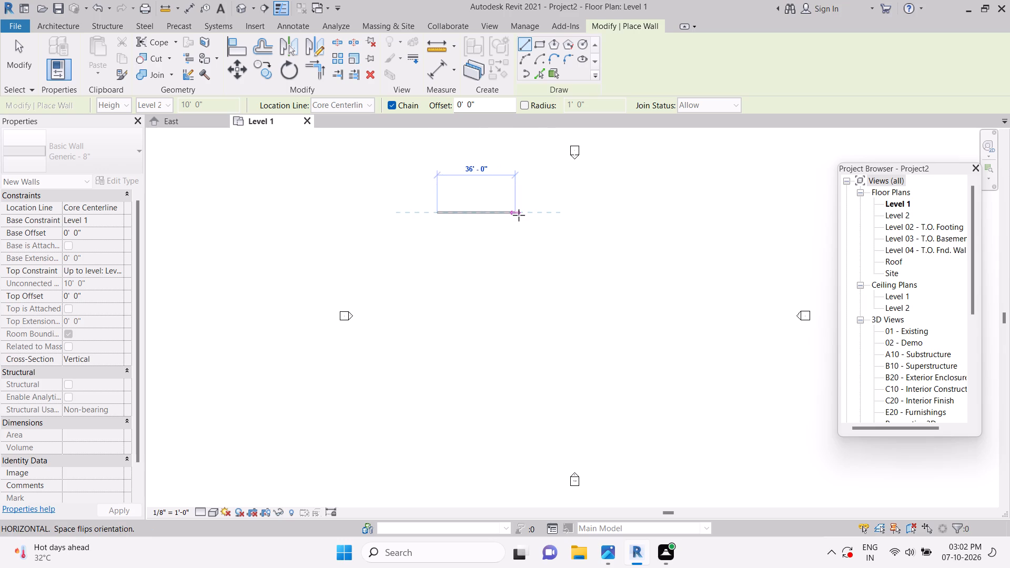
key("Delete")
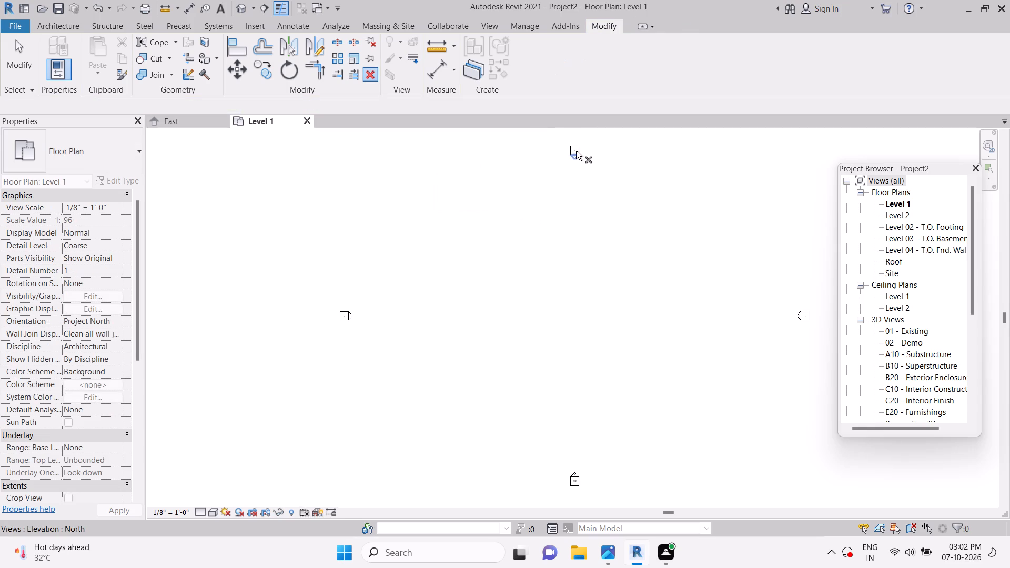
Draw a horizontal Generic - 8" wall about 40' long across the northern part of the Level 1 plan.
left_click(573, 152)
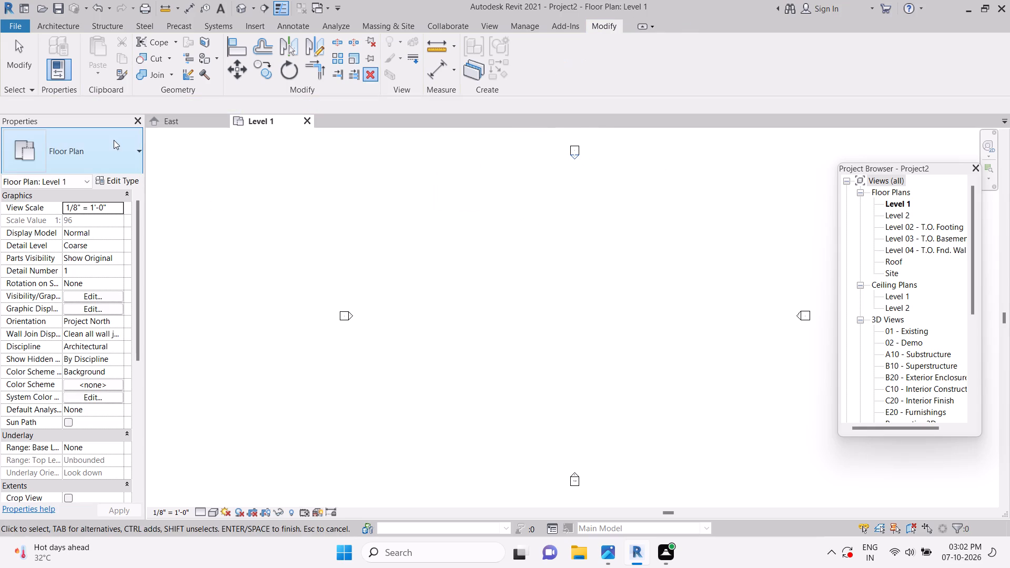
left_click(56, 26)
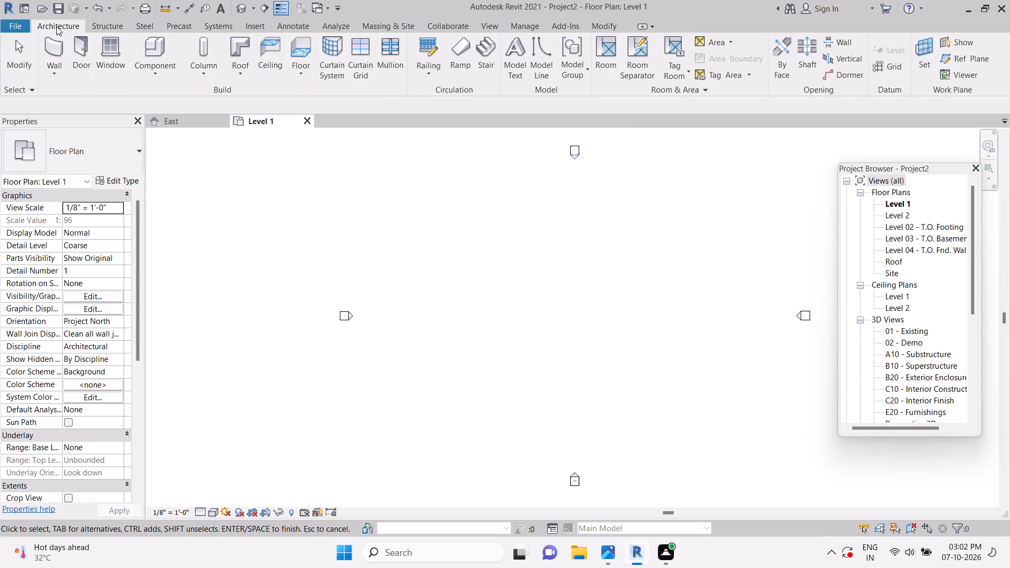
left_click(63, 48)
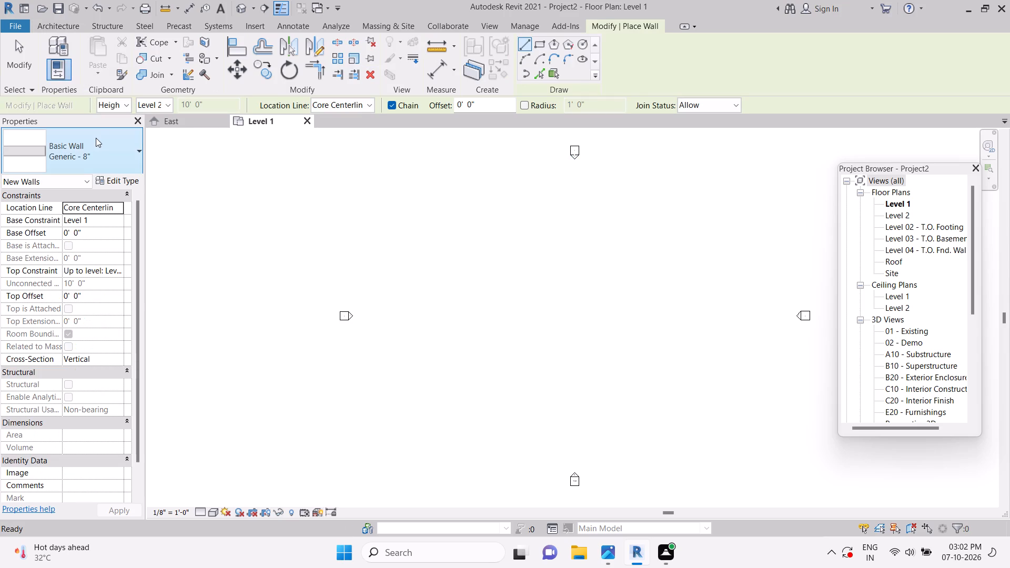
left_click_drag(98, 137, 100, 143)
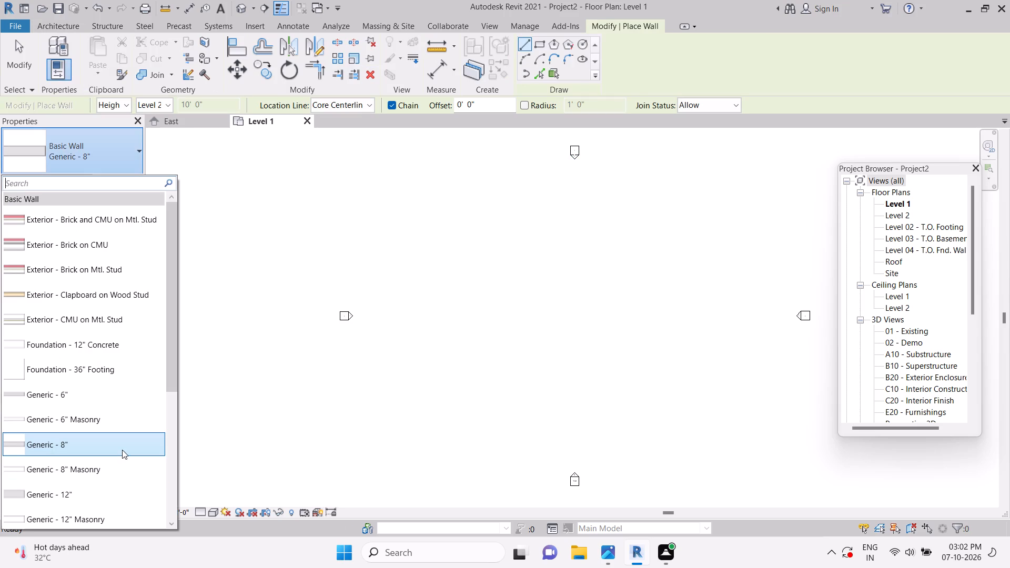
left_click(122, 439)
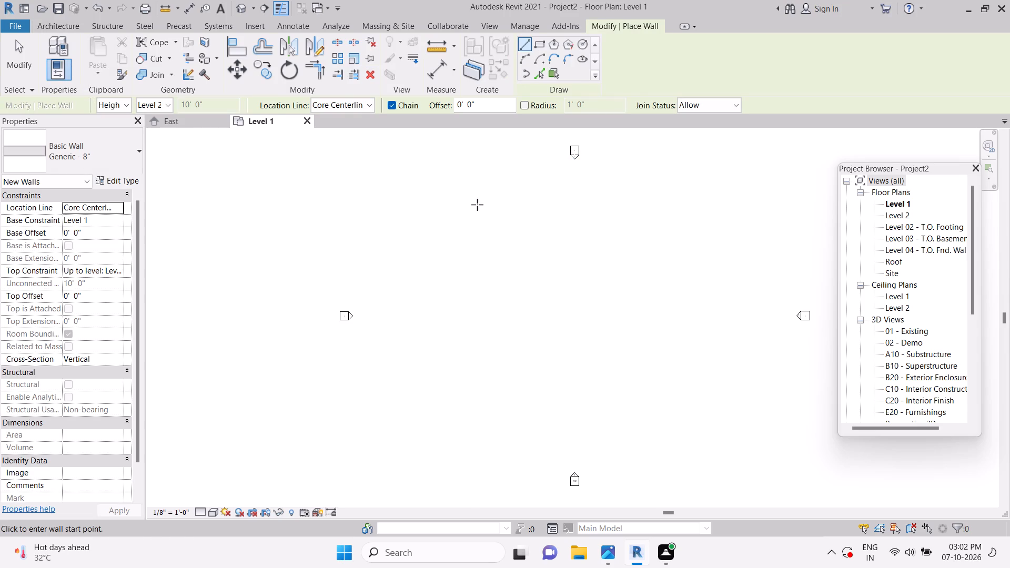
left_click_drag(477, 205, 557, 196)
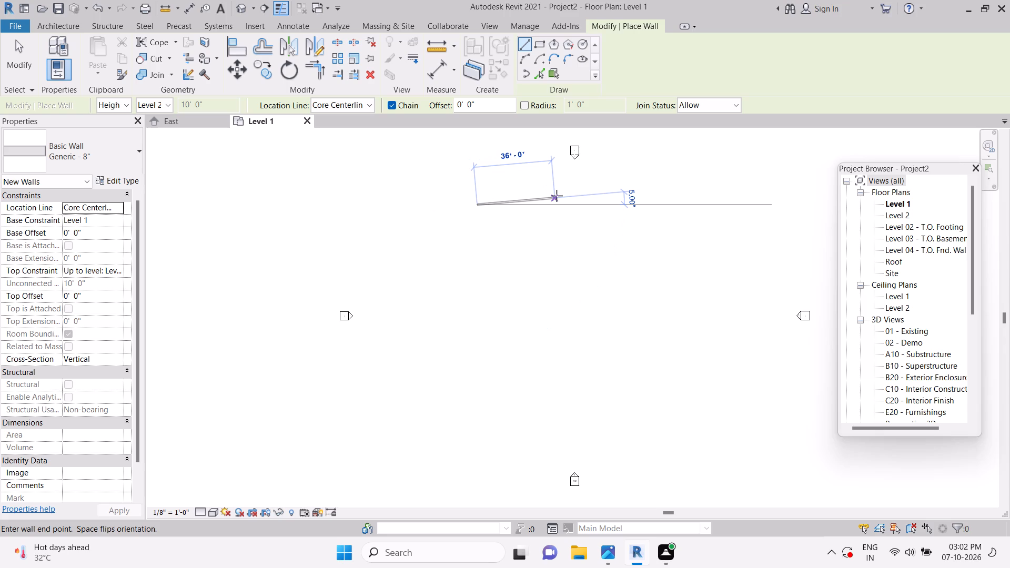
left_click_drag(557, 196, 572, 202)
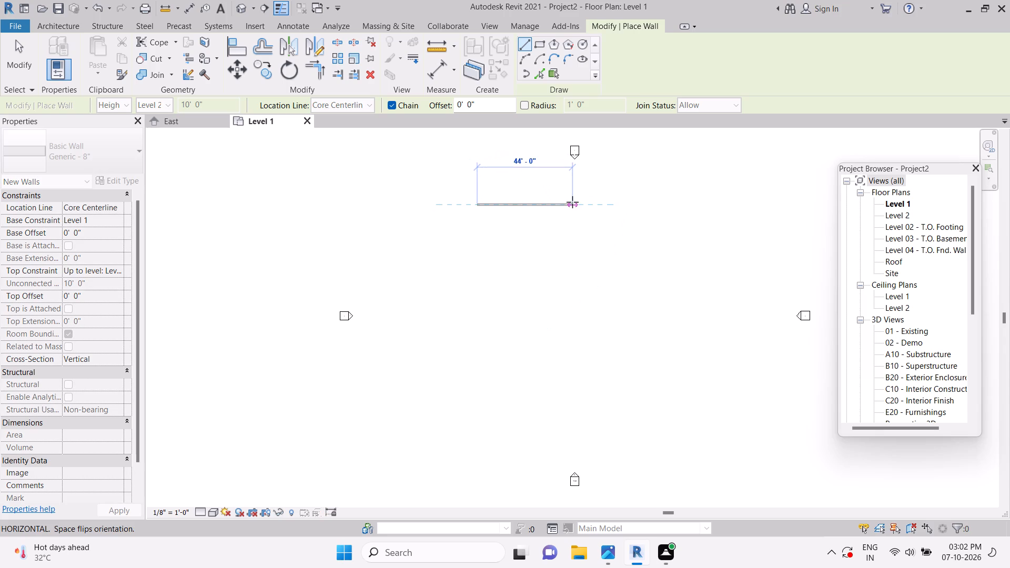
left_click_drag(572, 202, 565, 204)
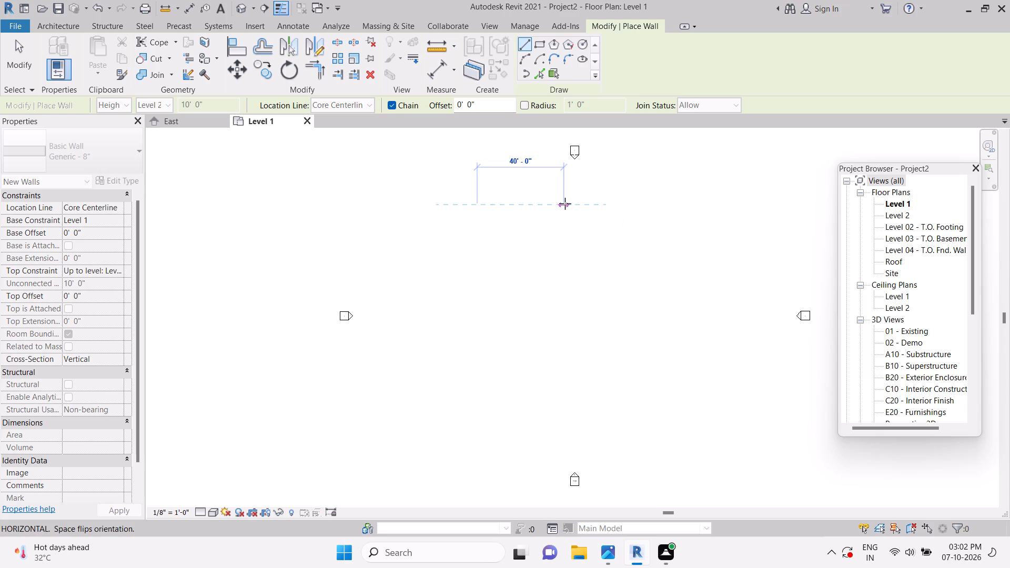
double_click(565, 204)
left_click_drag(565, 204, 566, 211)
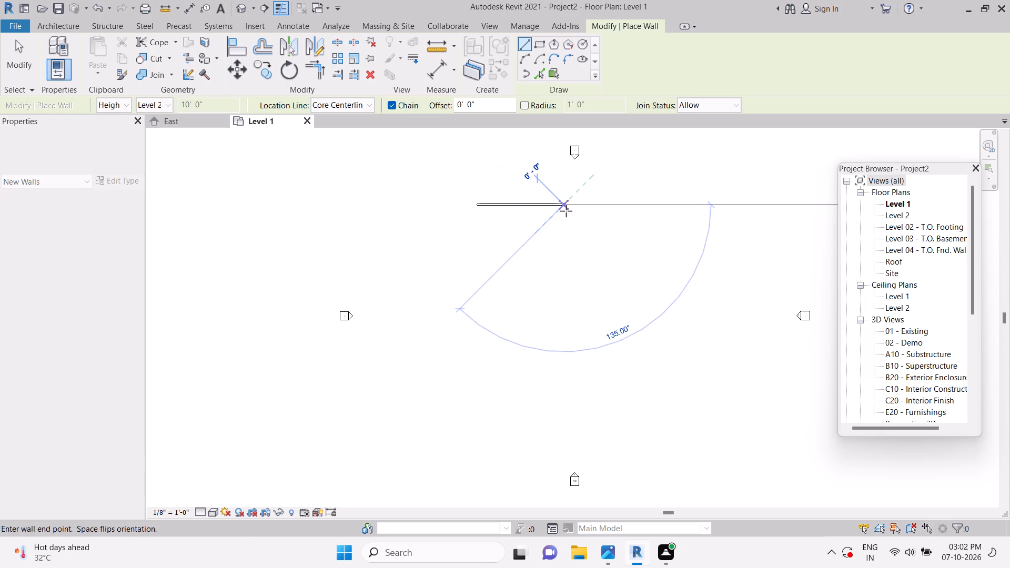
Draw the vertical east wall about 48' long, running south from the north wall's east end.
left_click_drag(566, 211, 579, 380)
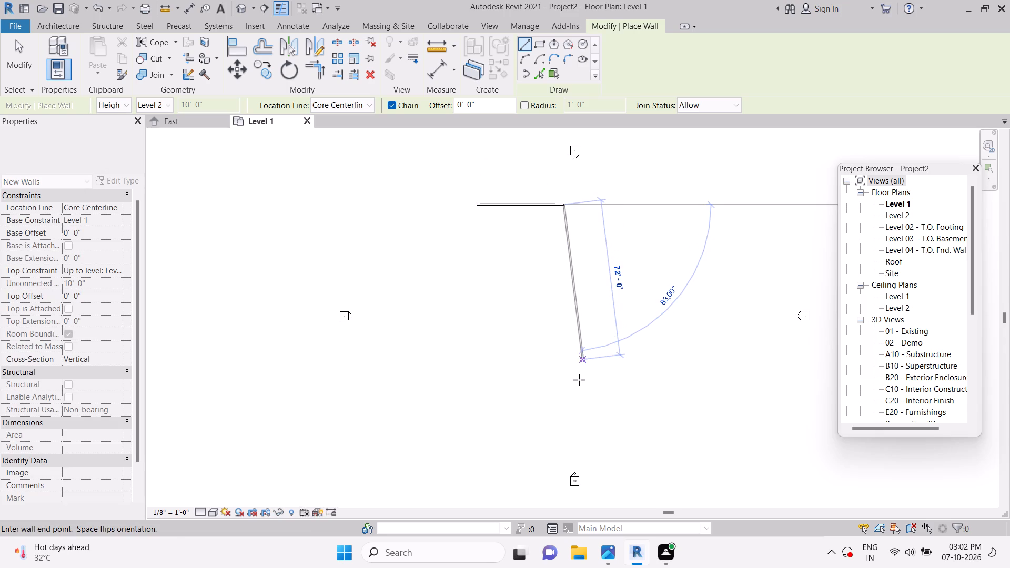
left_click_drag(579, 380, 578, 391)
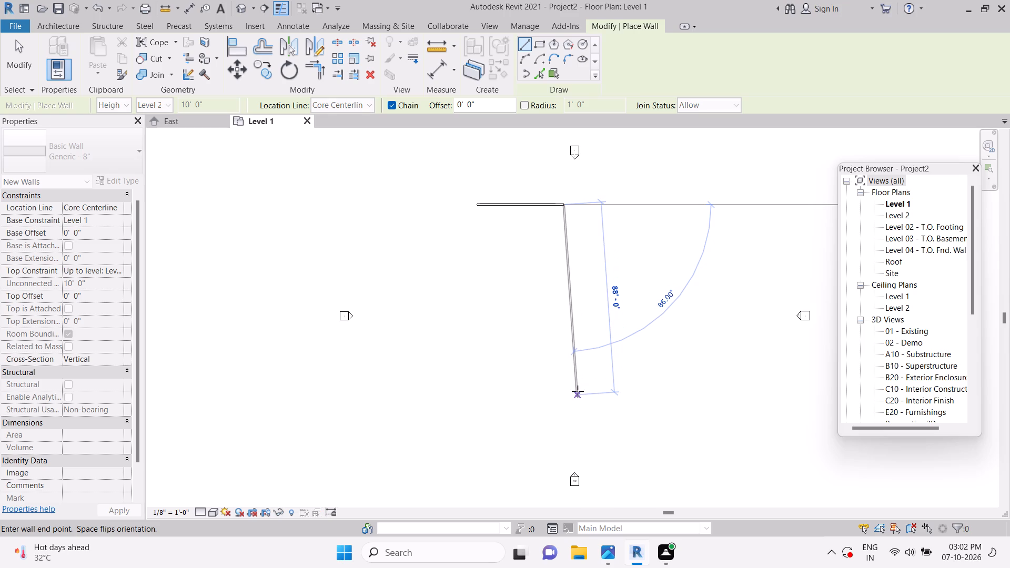
left_click_drag(578, 391, 573, 389)
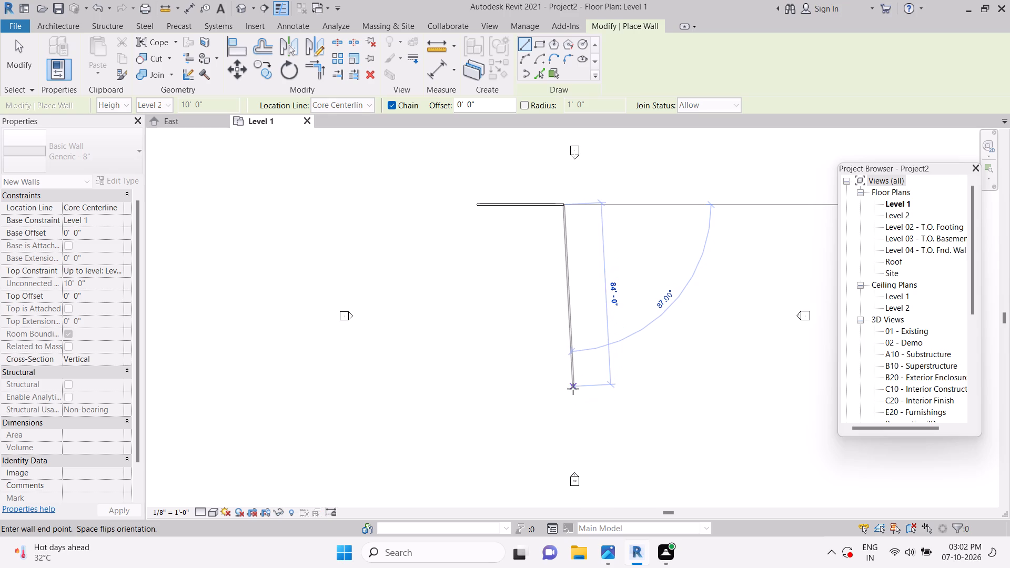
left_click_drag(573, 389, 583, 393)
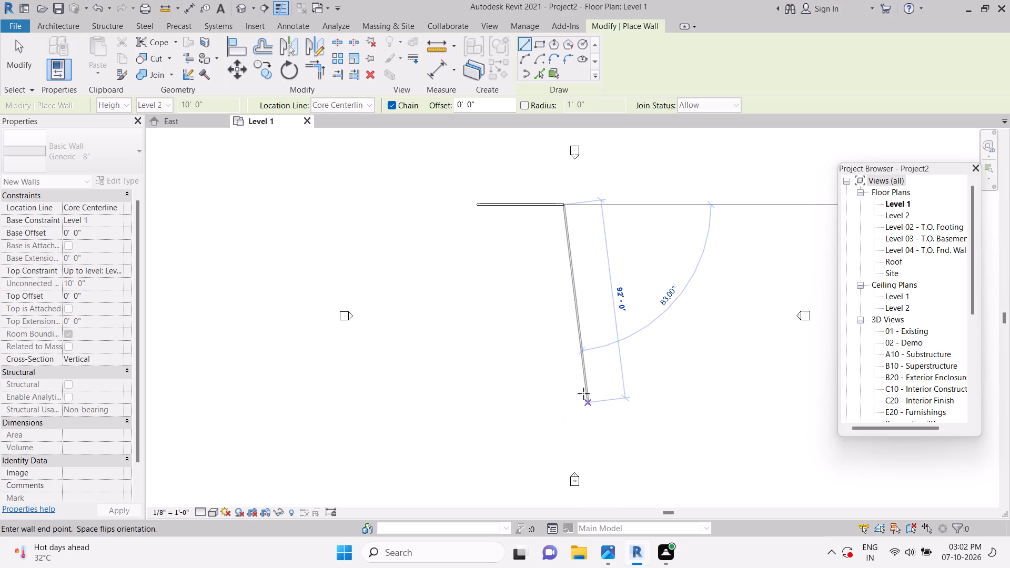
left_click_drag(583, 393, 571, 398)
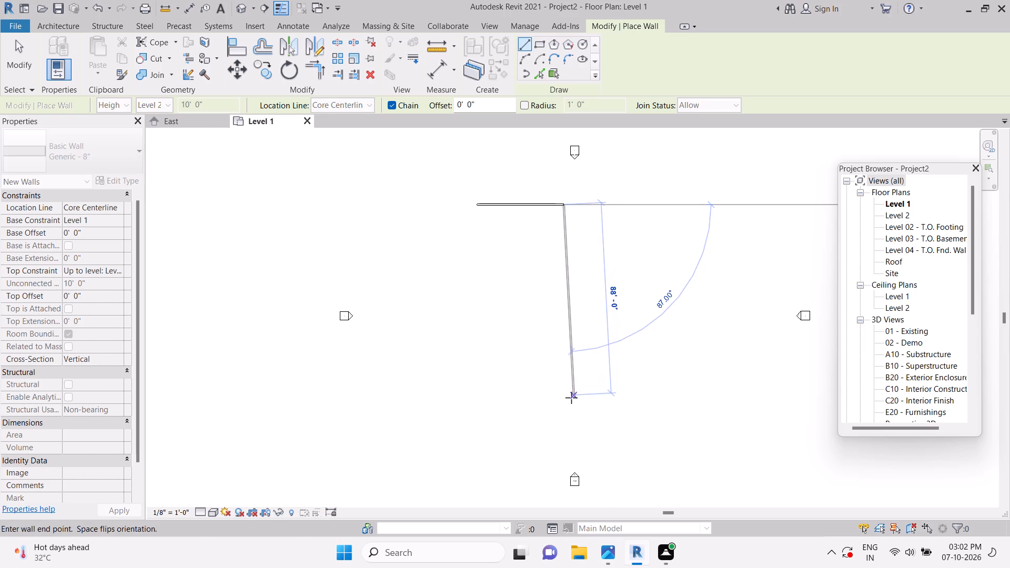
left_click_drag(571, 398, 567, 381)
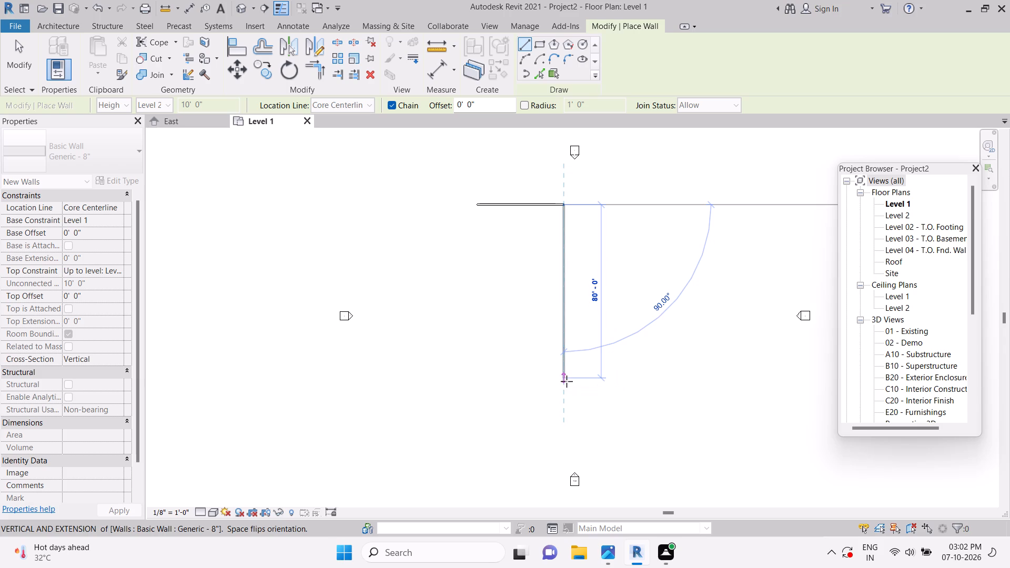
left_click_drag(567, 381, 569, 351)
left_click_drag(569, 351, 569, 335)
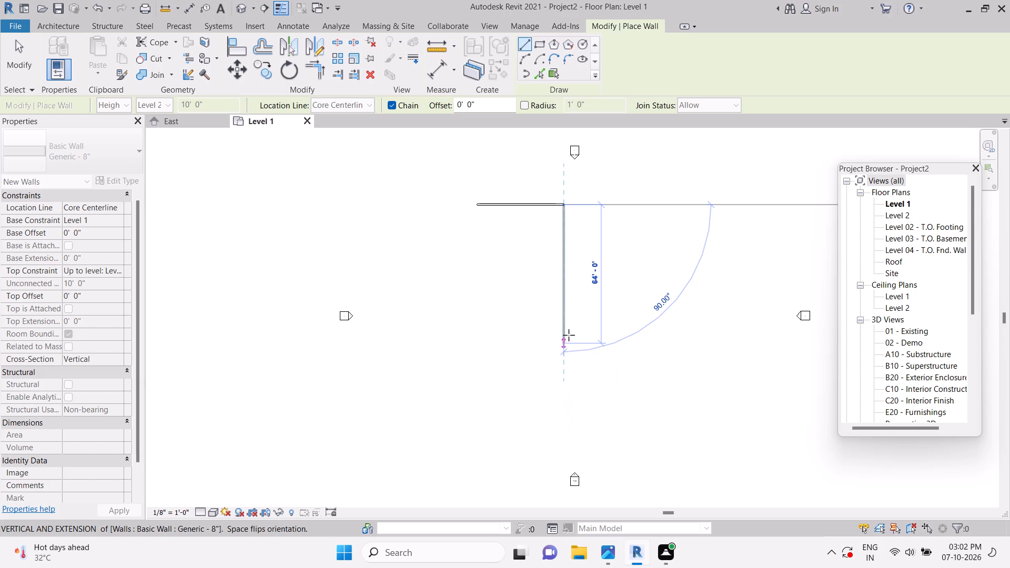
left_click_drag(569, 335, 570, 321)
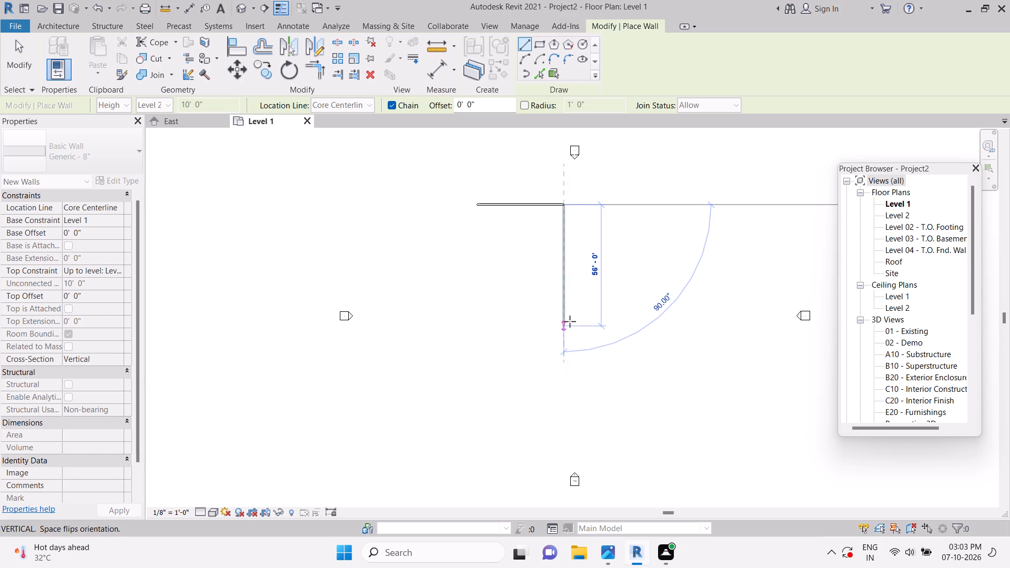
left_click_drag(570, 321, 570, 309)
left_click(570, 309)
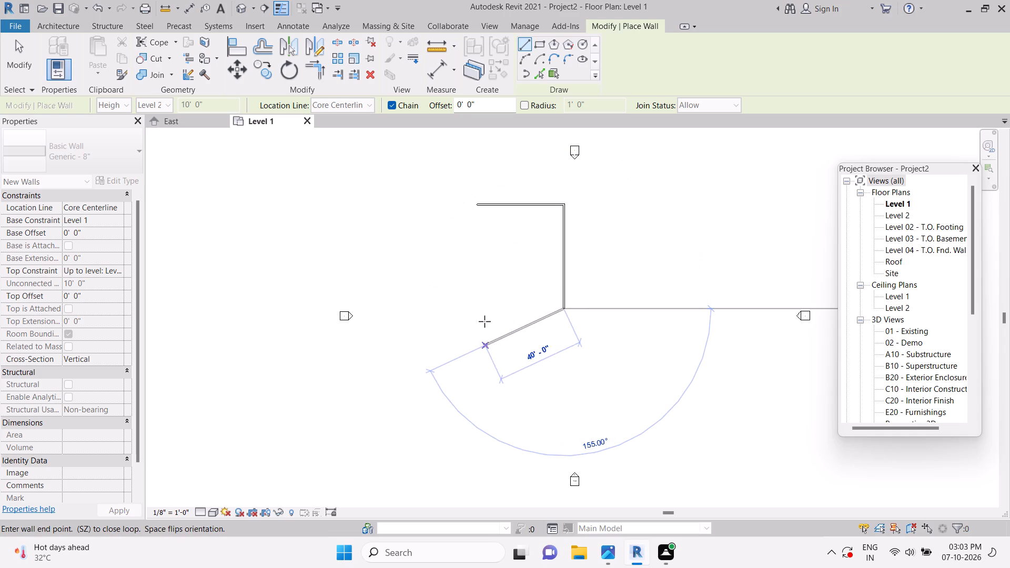
Close the rectangle with a south wall about 40' long and a west wall about 48' long, and end wall placement.
left_click(483, 306)
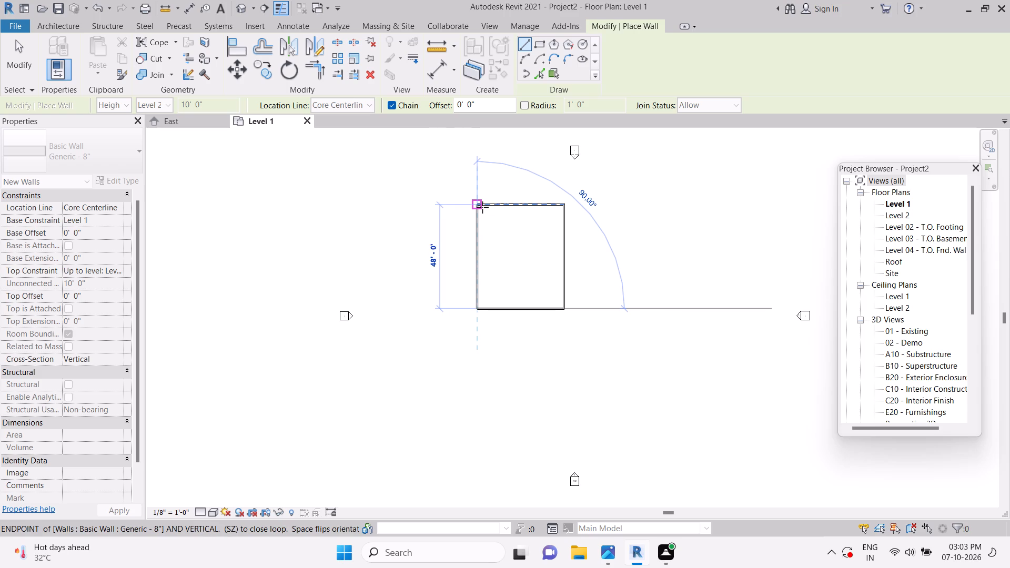
double_click(482, 207)
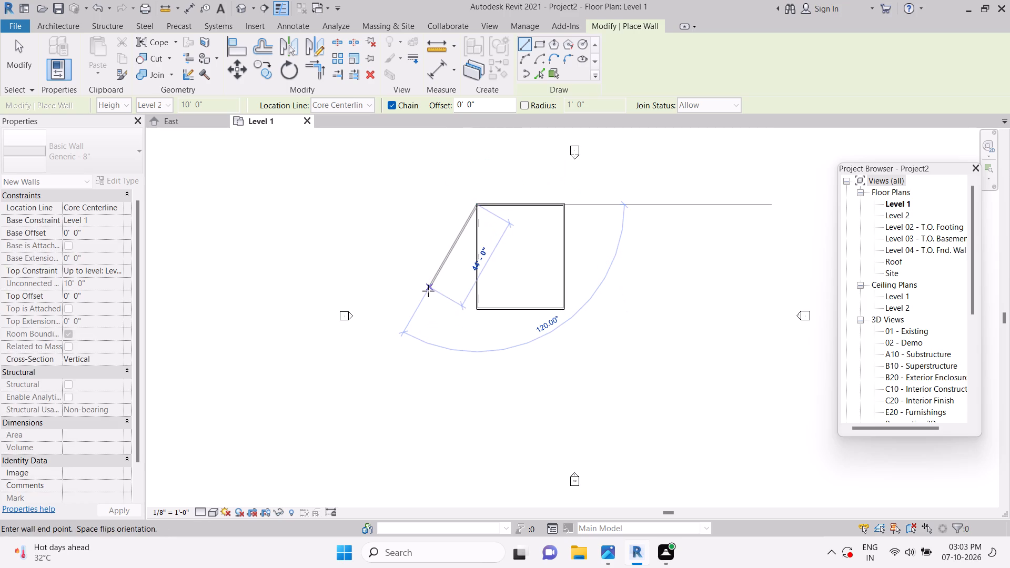
key("Delete")
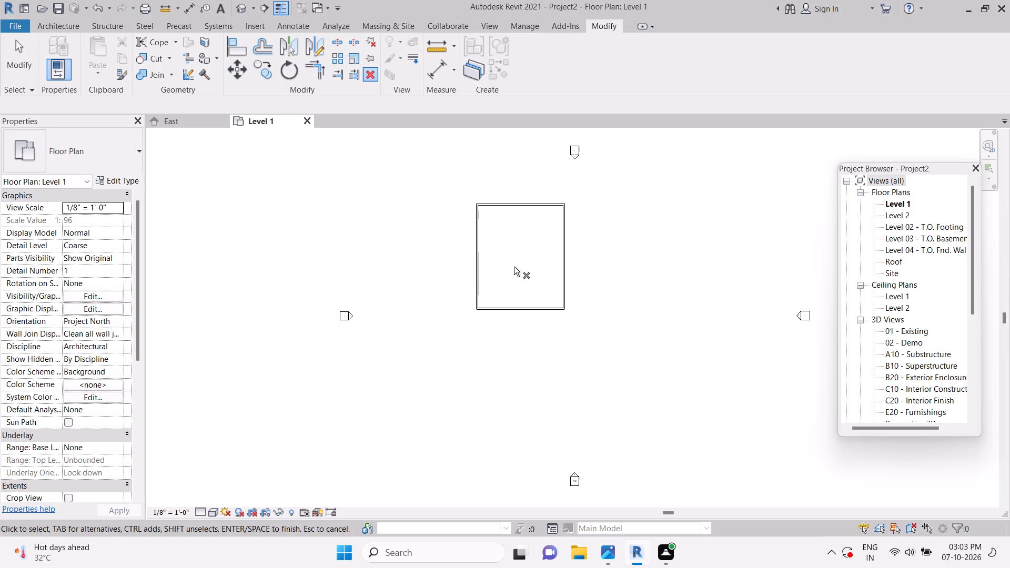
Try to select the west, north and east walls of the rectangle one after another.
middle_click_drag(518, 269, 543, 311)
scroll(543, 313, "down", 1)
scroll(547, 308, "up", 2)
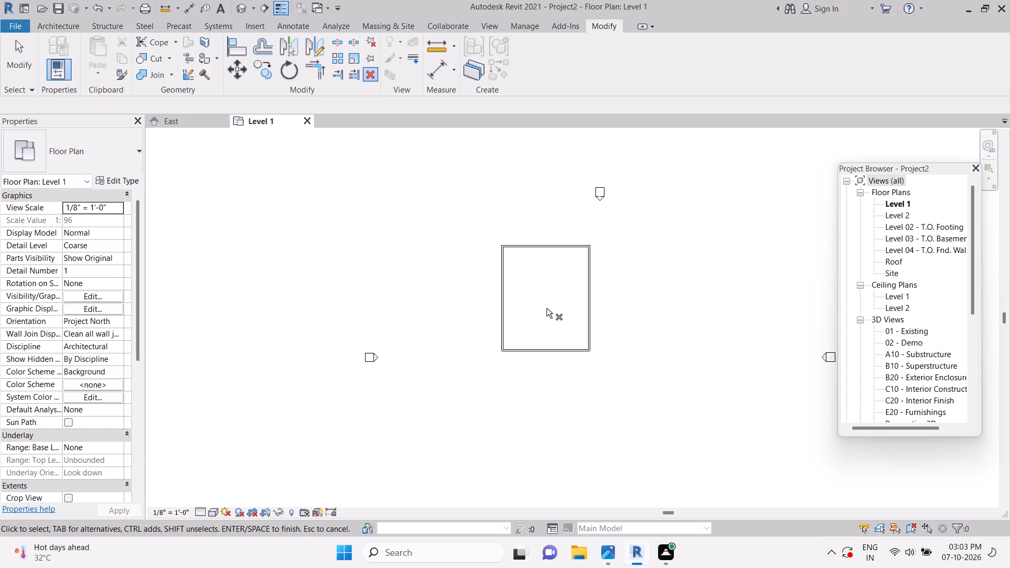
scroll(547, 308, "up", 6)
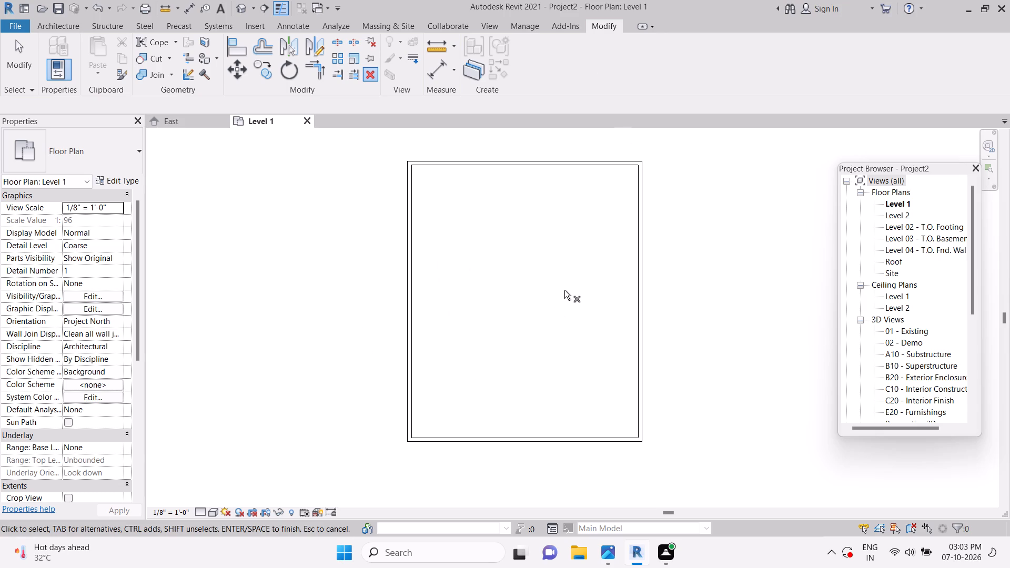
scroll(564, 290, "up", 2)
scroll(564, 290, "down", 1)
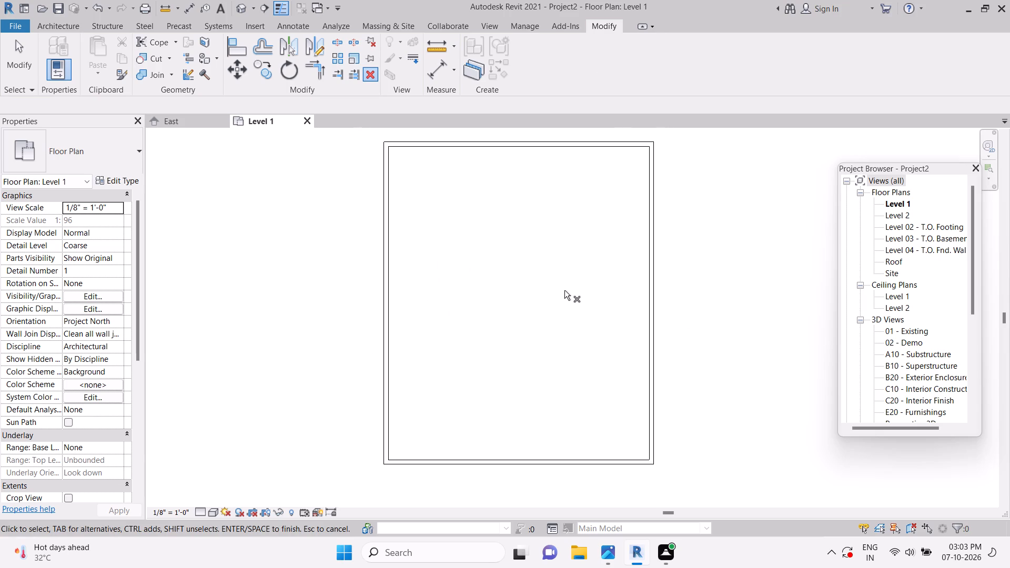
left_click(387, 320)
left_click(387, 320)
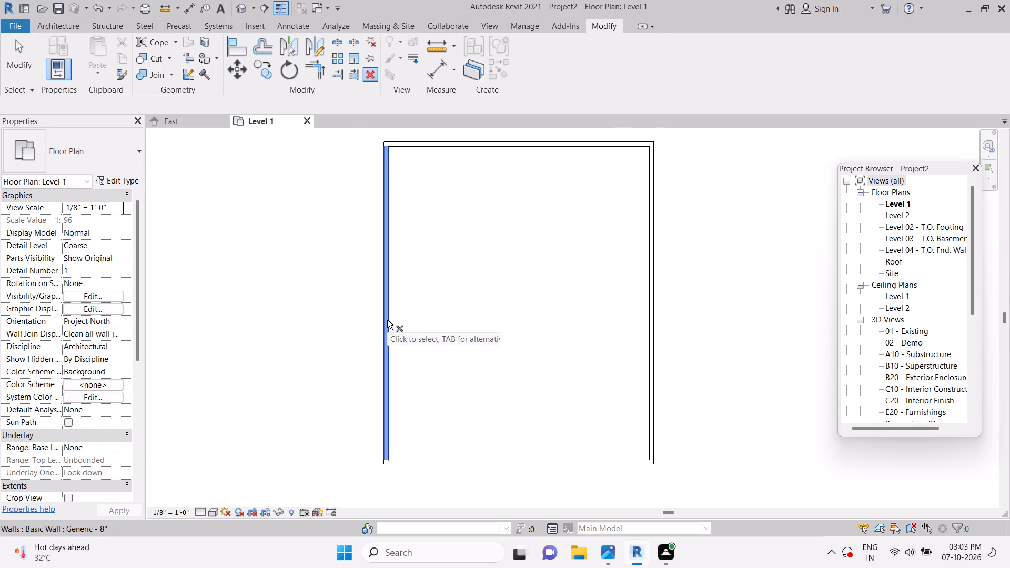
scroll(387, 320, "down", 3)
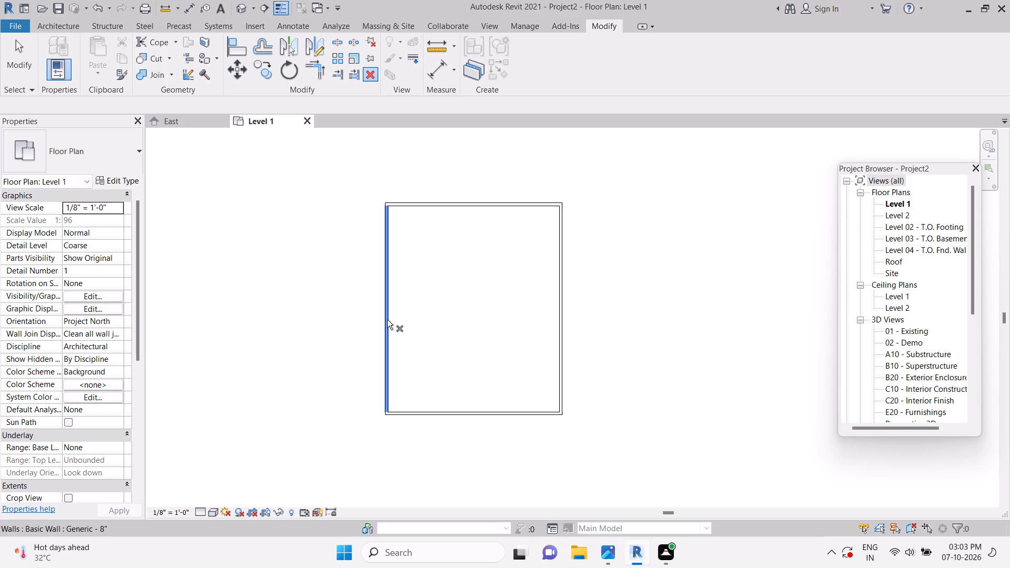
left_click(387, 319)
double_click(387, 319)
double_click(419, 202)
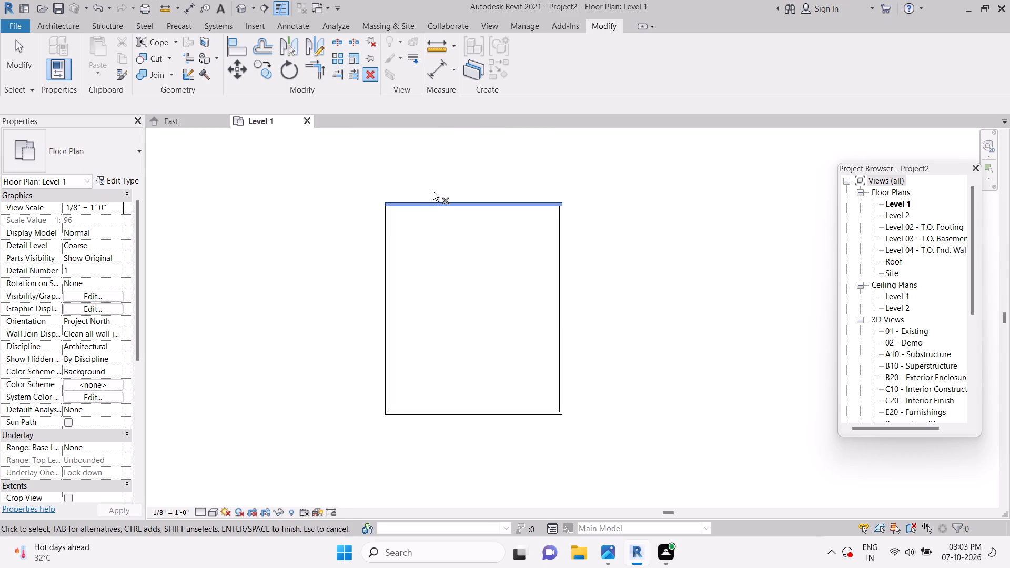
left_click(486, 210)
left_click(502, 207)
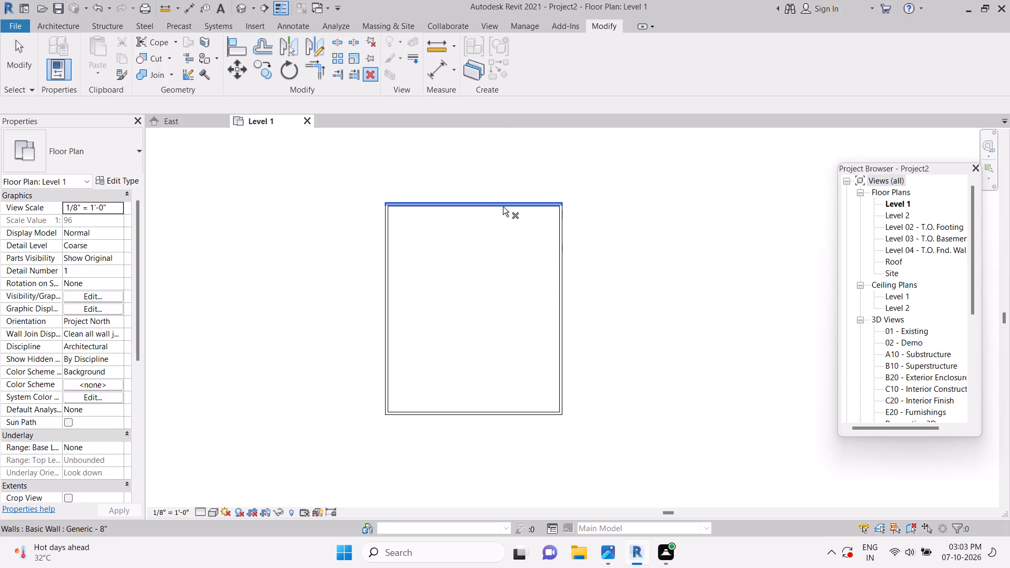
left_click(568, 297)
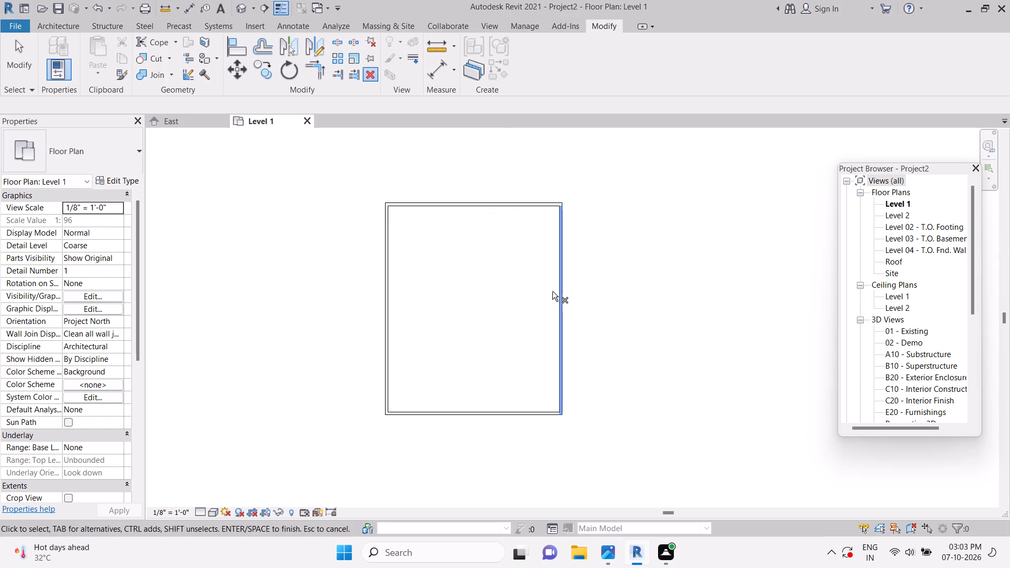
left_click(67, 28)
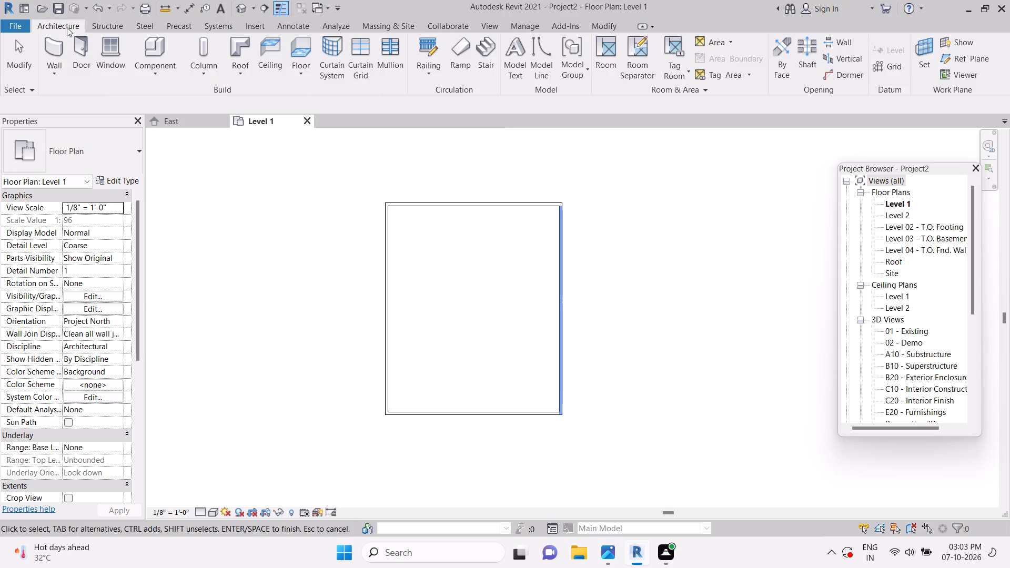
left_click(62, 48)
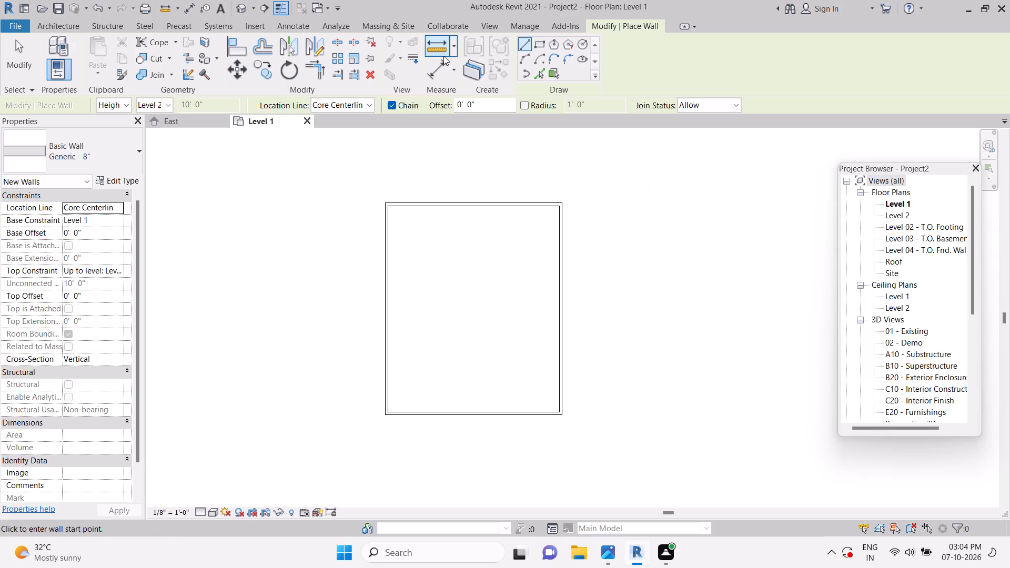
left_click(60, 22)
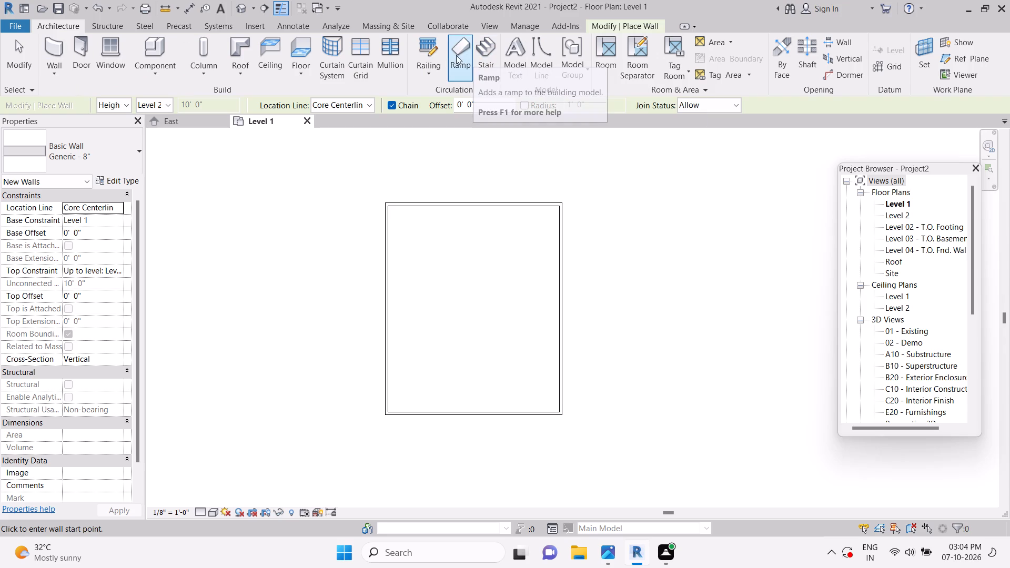
Open the default 3D view and examine the rectangular wall enclosure against the surrounding level lines.
left_click(494, 23)
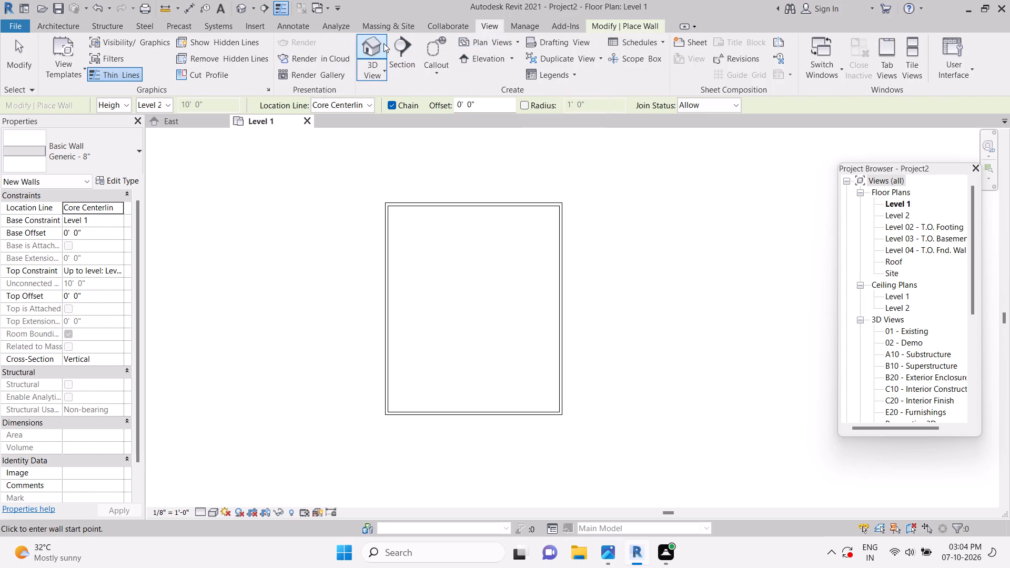
double_click(379, 40)
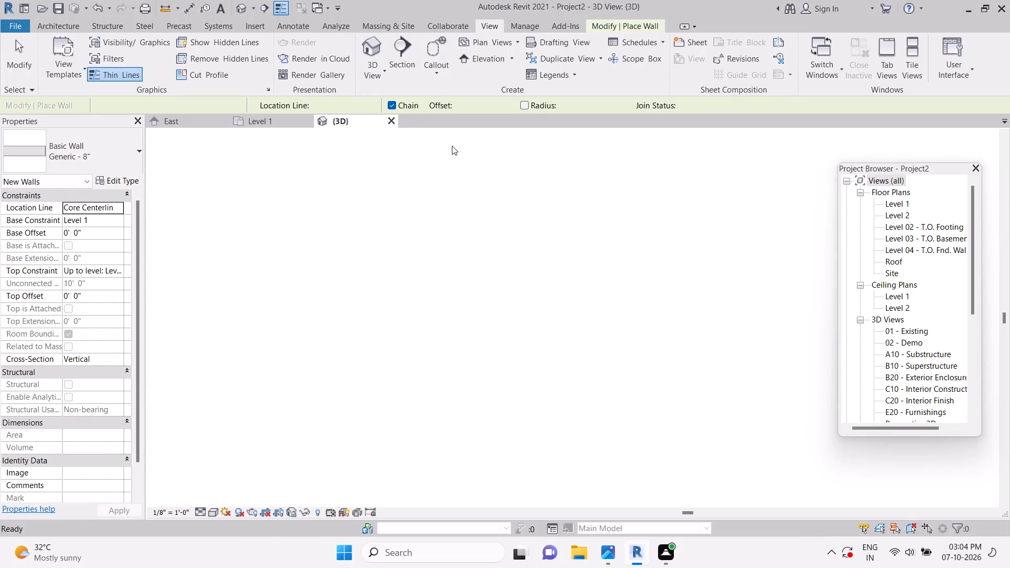
scroll(575, 292, "up", 3)
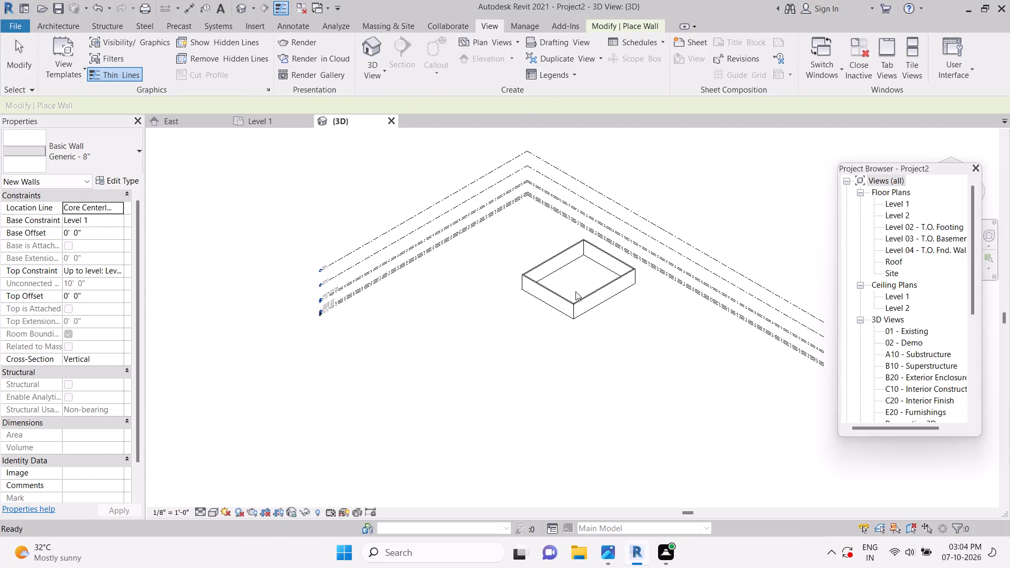
scroll(575, 291, "up", 1)
scroll(583, 283, "down", 4)
scroll(583, 282, "up", 5)
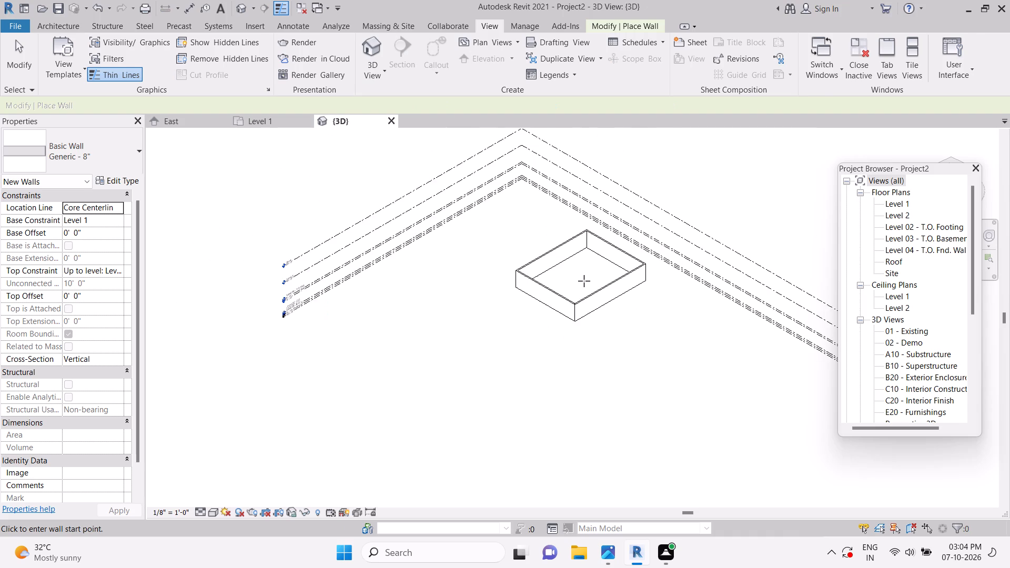
scroll(584, 281, "up", 6)
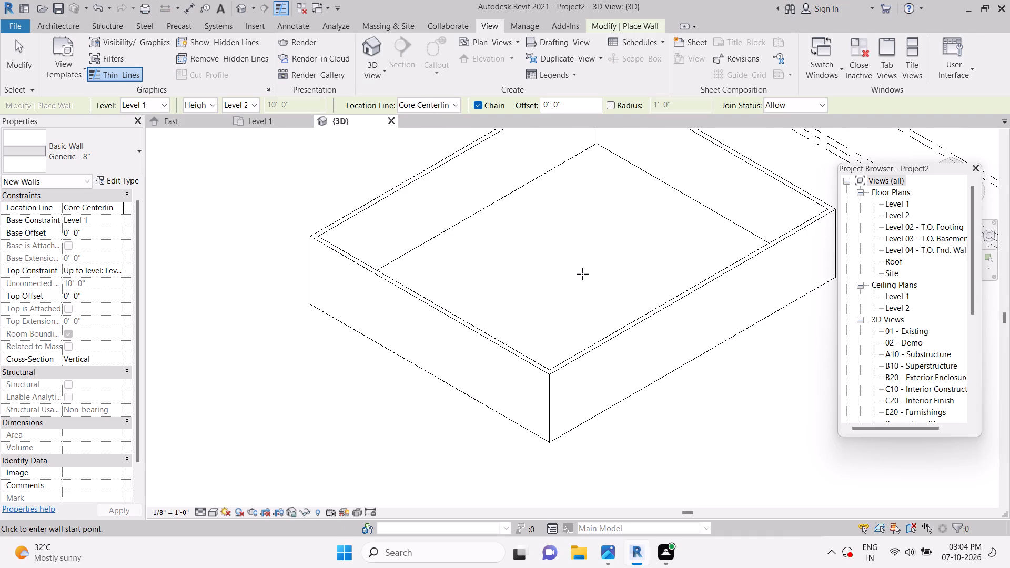
middle_click_drag(582, 273, 546, 367)
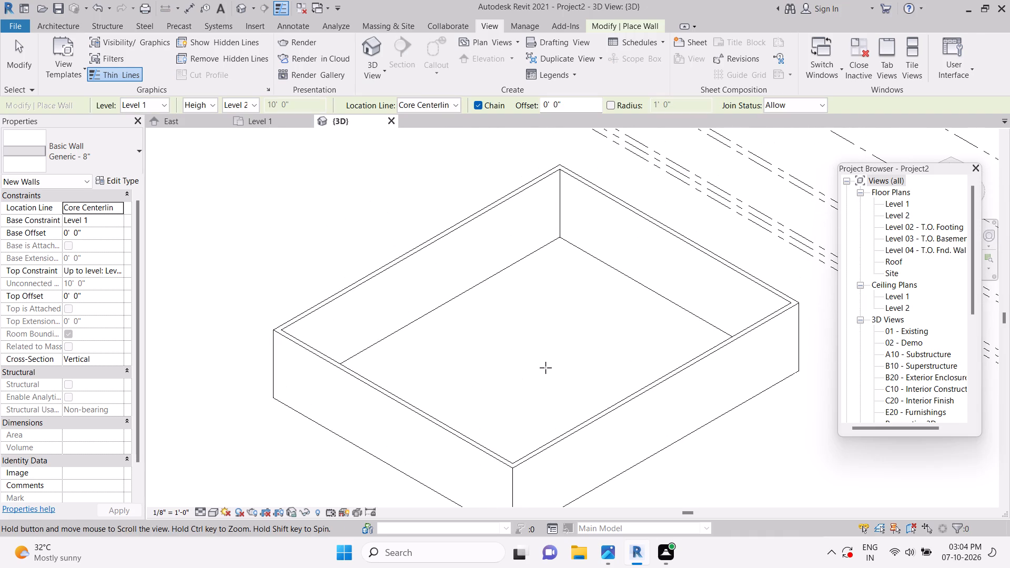
scroll(546, 368, "down", 1)
scroll(546, 363, "up", 6)
scroll(546, 363, "down", 4)
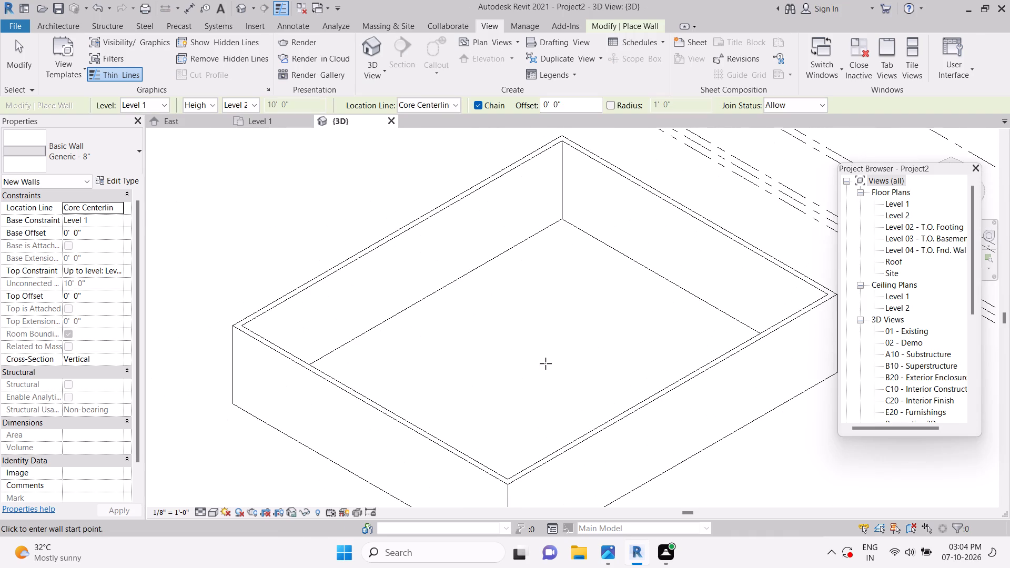
scroll(546, 363, "down", 6)
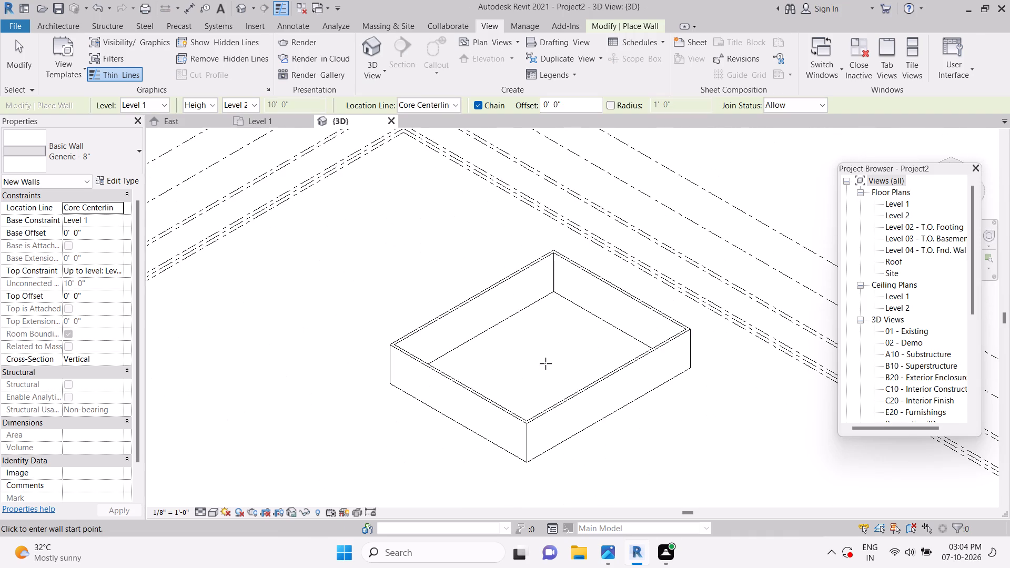
scroll(546, 363, "down", 3)
scroll(271, 344, "up", 1)
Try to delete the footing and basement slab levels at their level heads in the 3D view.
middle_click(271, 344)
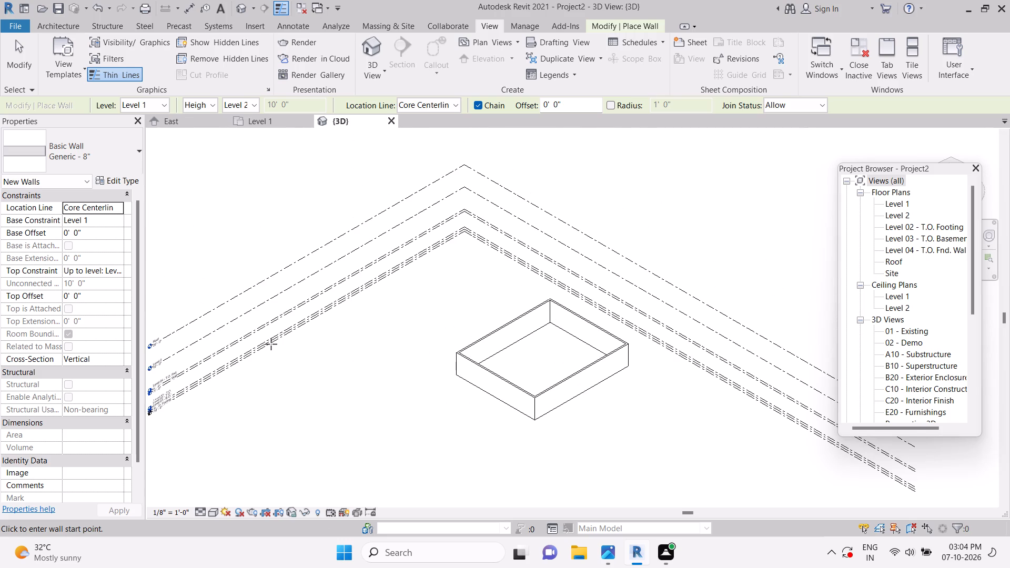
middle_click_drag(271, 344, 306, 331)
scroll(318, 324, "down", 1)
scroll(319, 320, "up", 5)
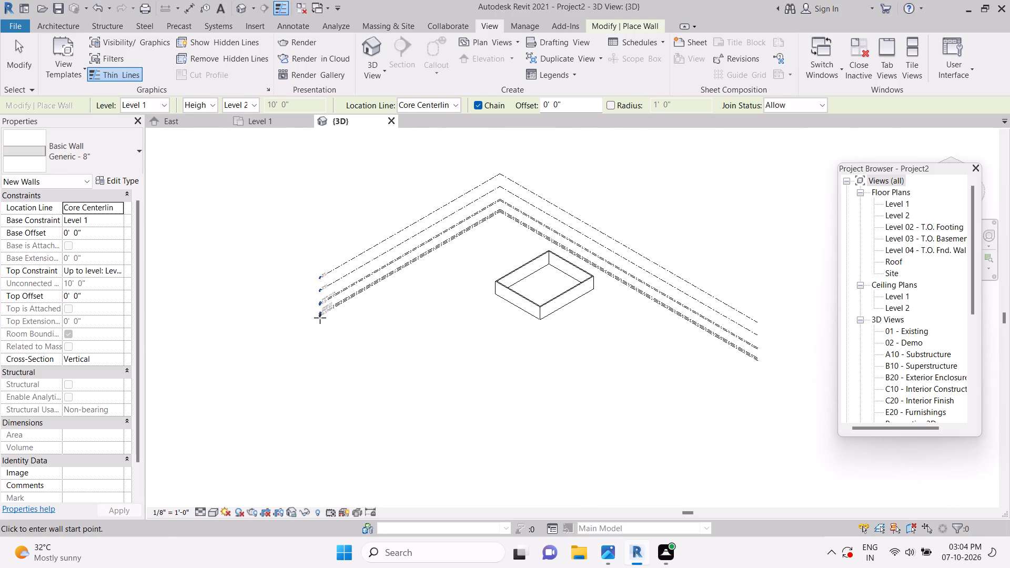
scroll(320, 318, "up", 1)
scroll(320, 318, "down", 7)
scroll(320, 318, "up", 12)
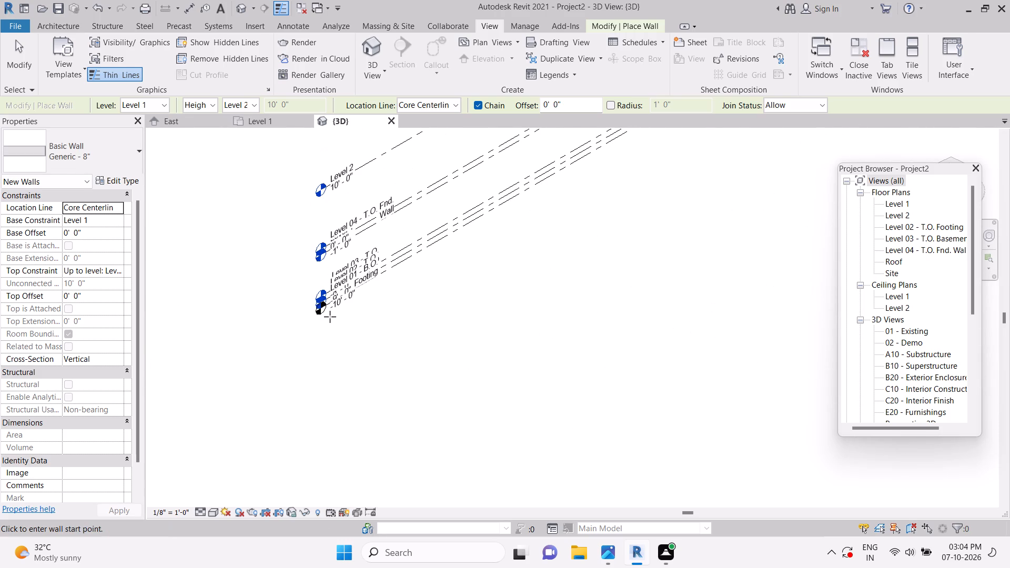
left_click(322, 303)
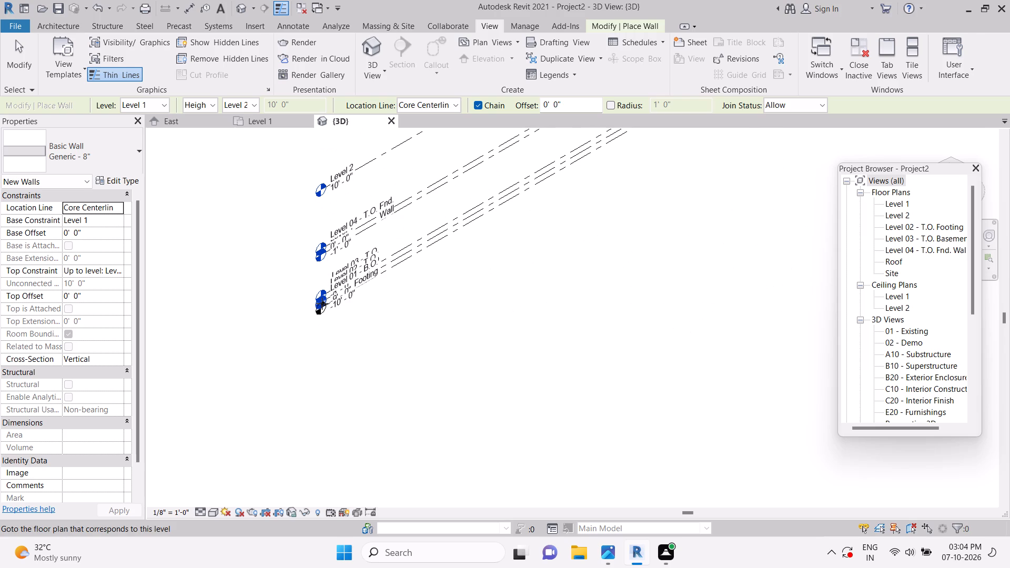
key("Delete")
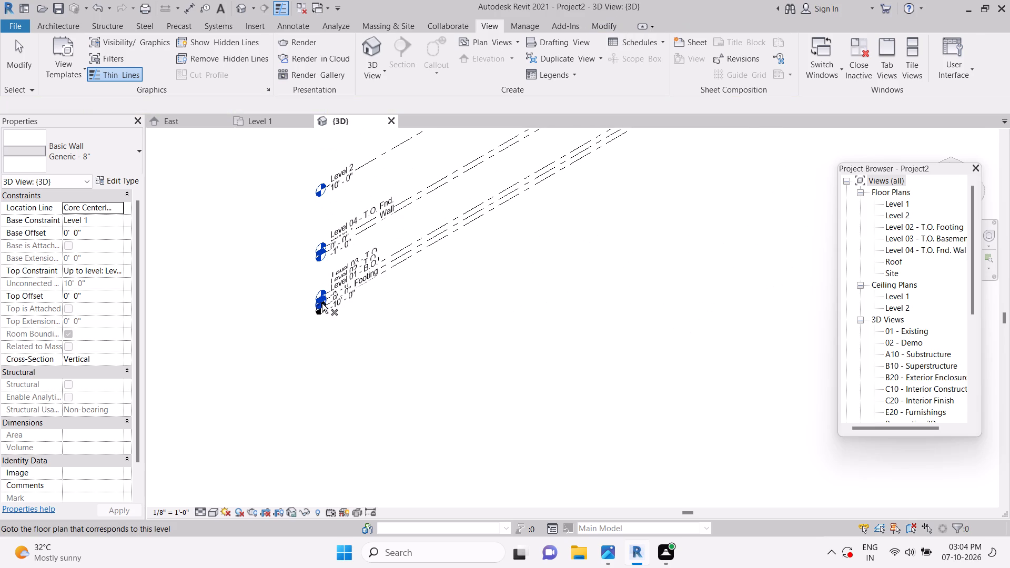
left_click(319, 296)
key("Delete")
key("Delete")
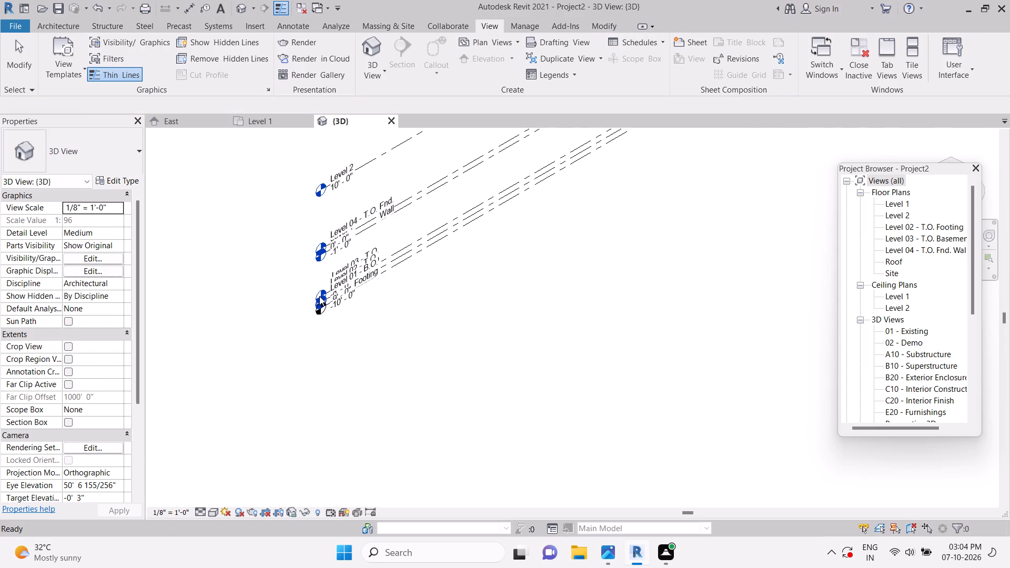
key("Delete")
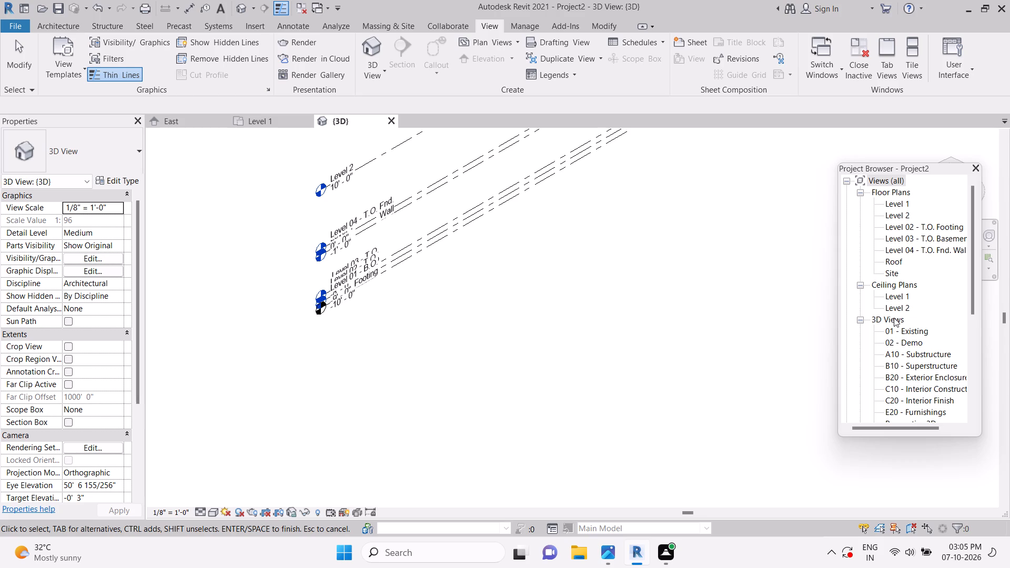
Open the East building elevation view.
scroll(894, 318, "up", 1)
scroll(892, 319, "down", 2)
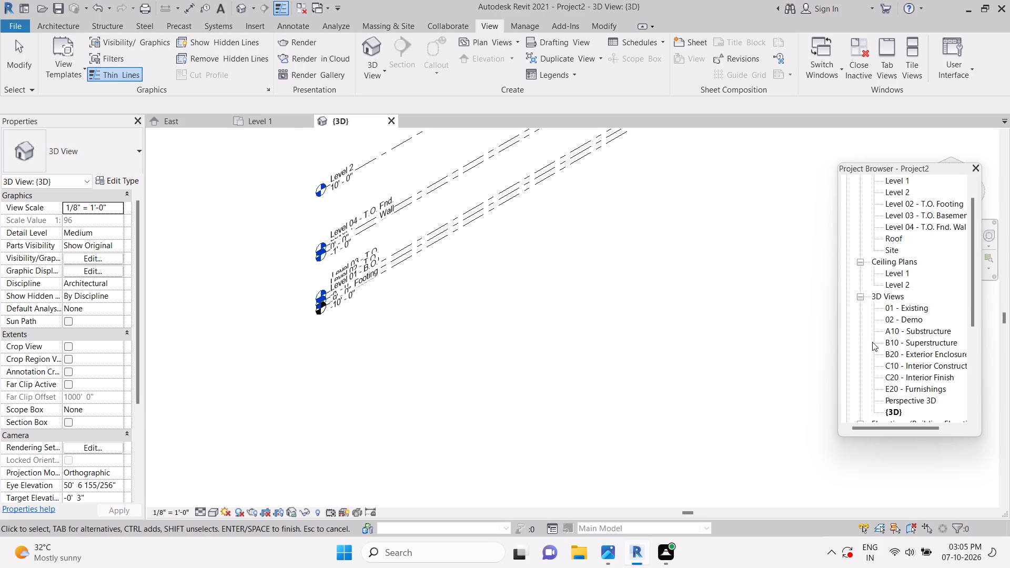
scroll(868, 343, "down", 1)
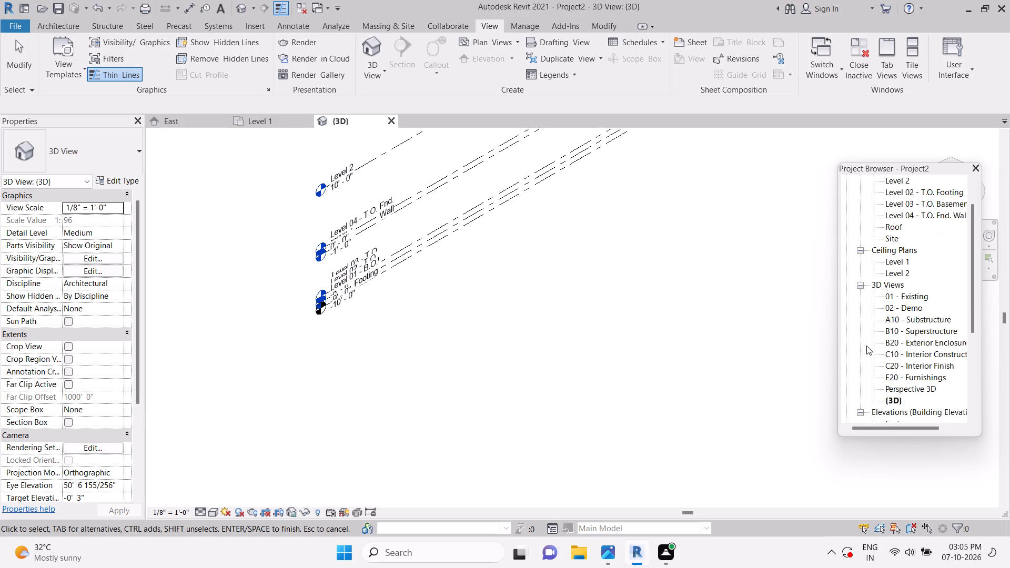
scroll(887, 262, "up", 5)
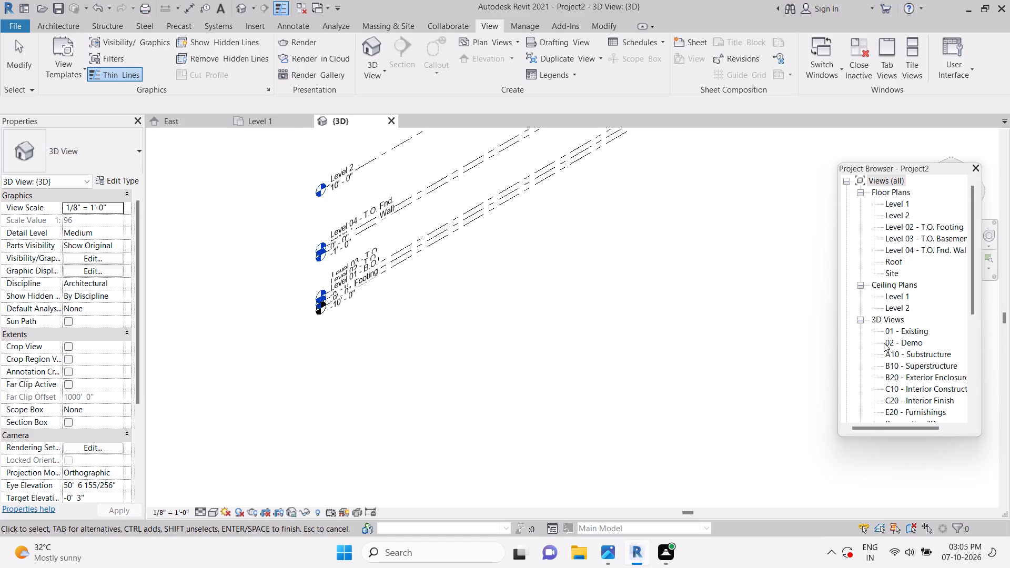
scroll(881, 350, "down", 5)
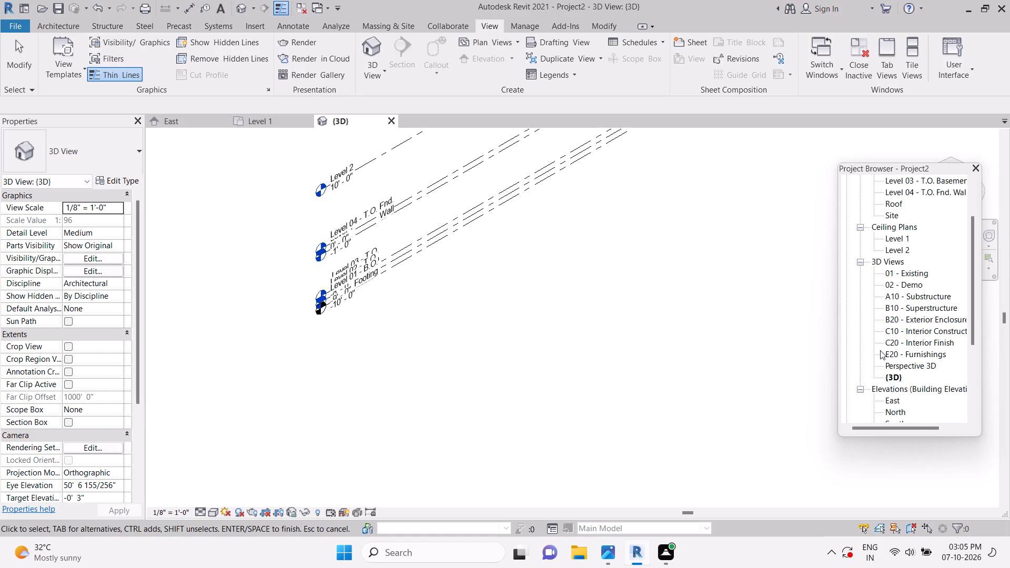
scroll(880, 348, "down", 3)
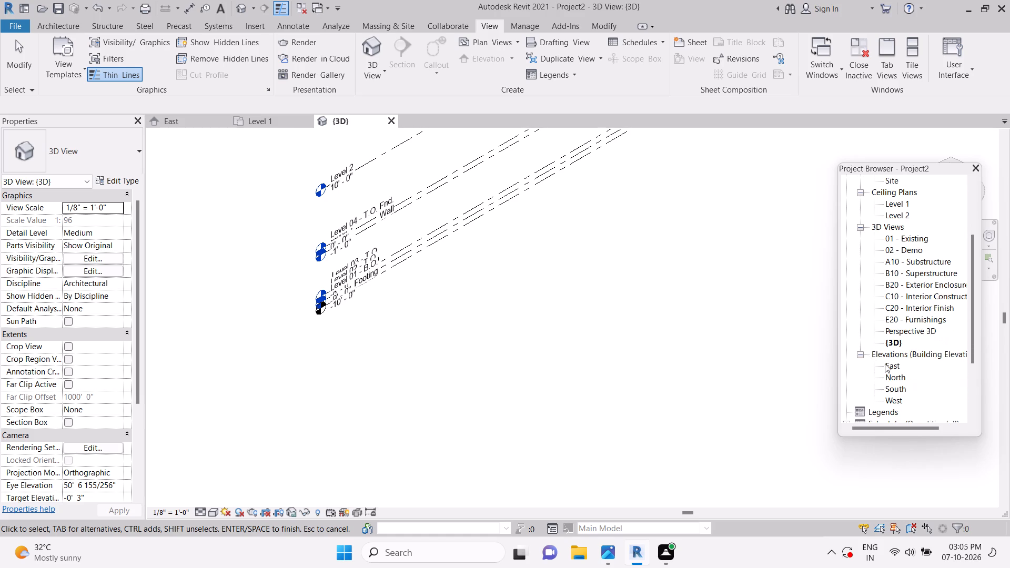
double_click(889, 363)
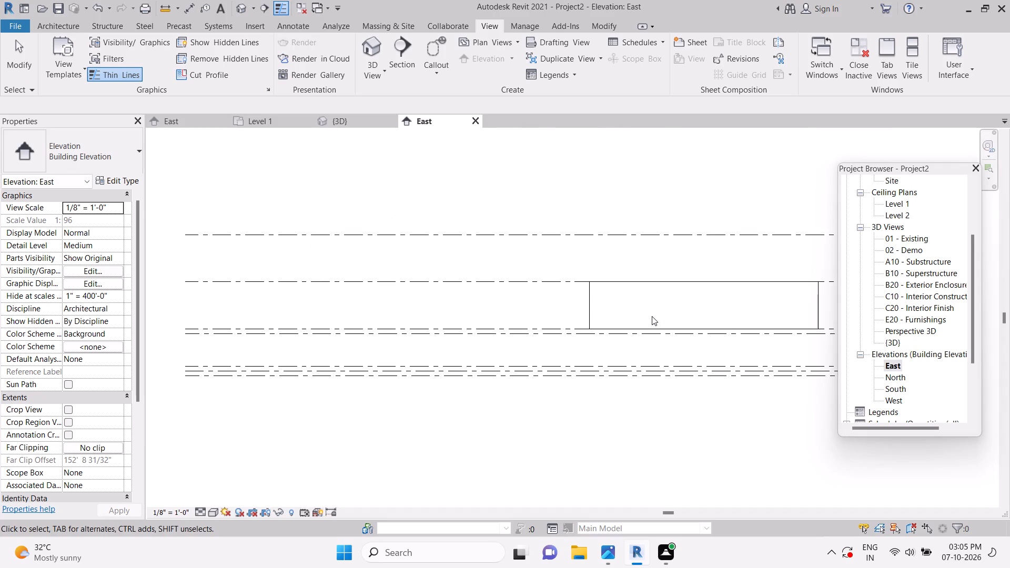
Delete Level 04 - T.O. Fnd. Wall in the East elevation, accepting the removal of its associated floor plan view.
scroll(652, 316, "up", 3)
scroll(652, 315, "down", 7)
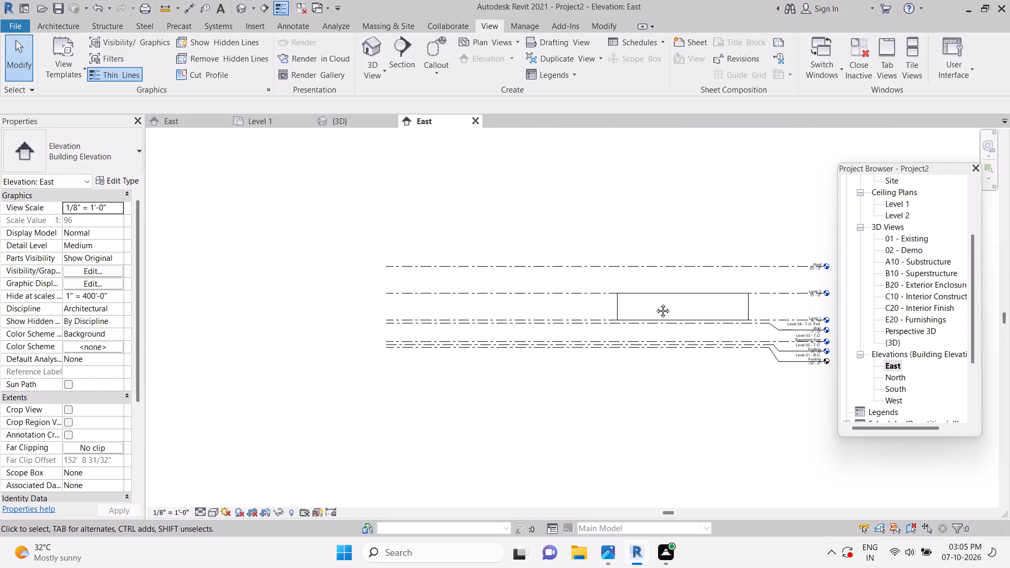
middle_click_drag(655, 303, 443, 312)
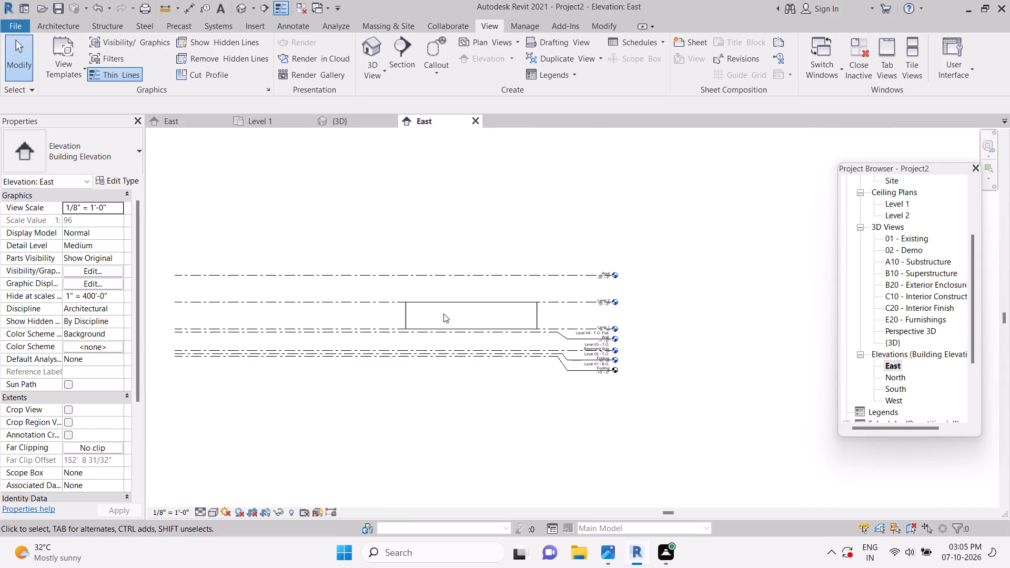
scroll(598, 303, "up", 6)
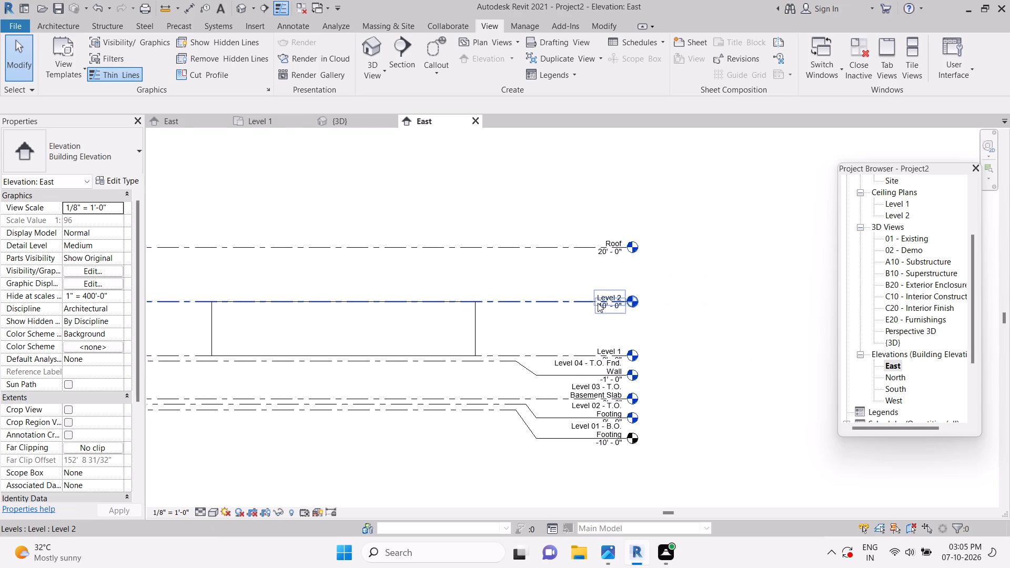
scroll(598, 303, "up", 2)
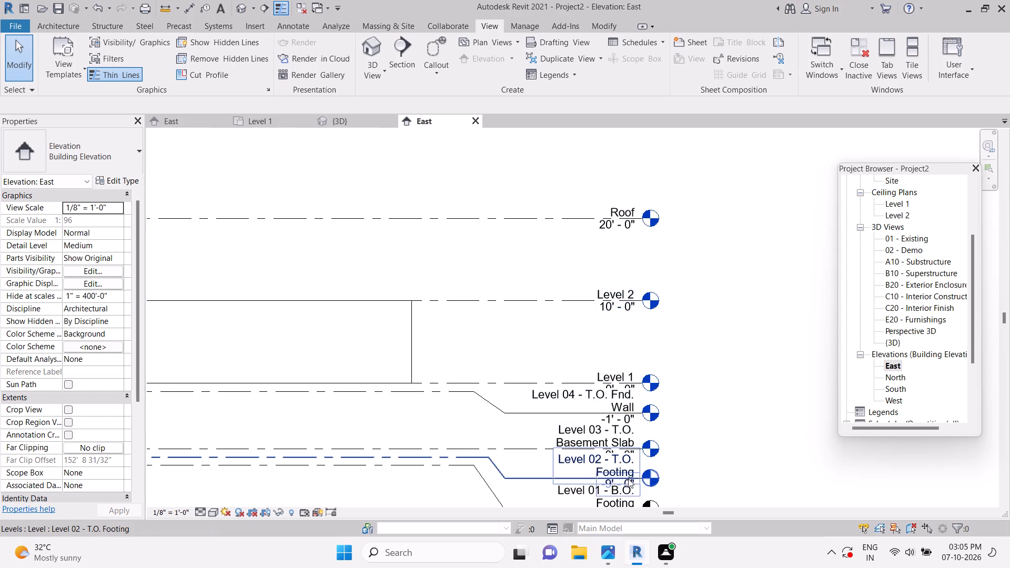
scroll(625, 471, "up", 5)
scroll(625, 471, "down", 12)
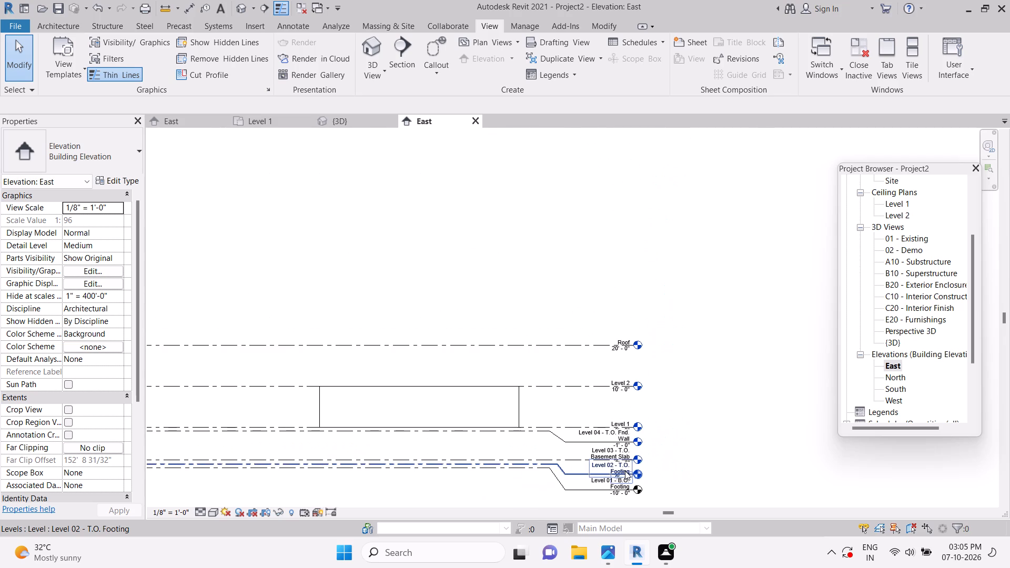
scroll(625, 471, "up", 1)
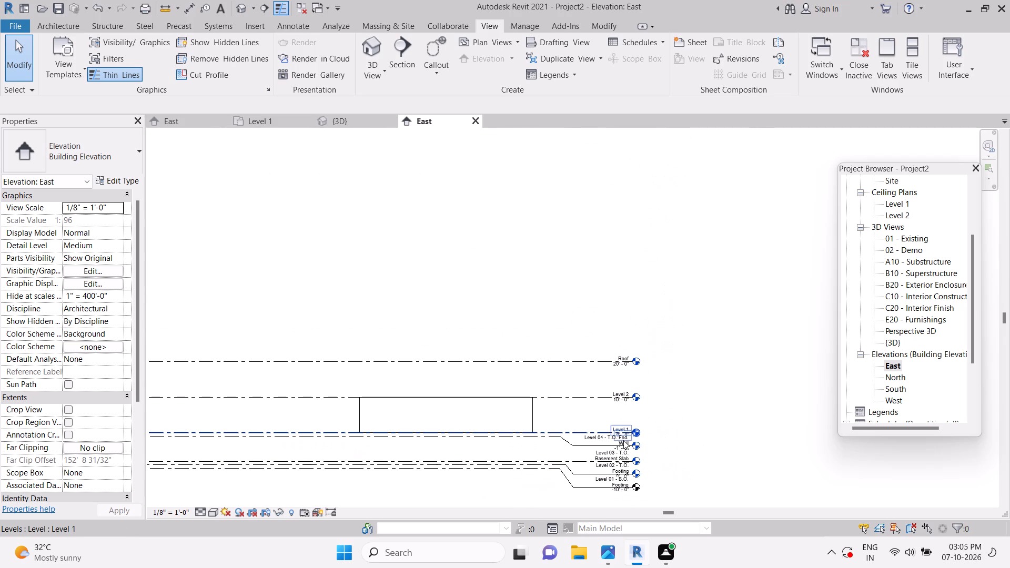
key("Delete")
key("Delete")
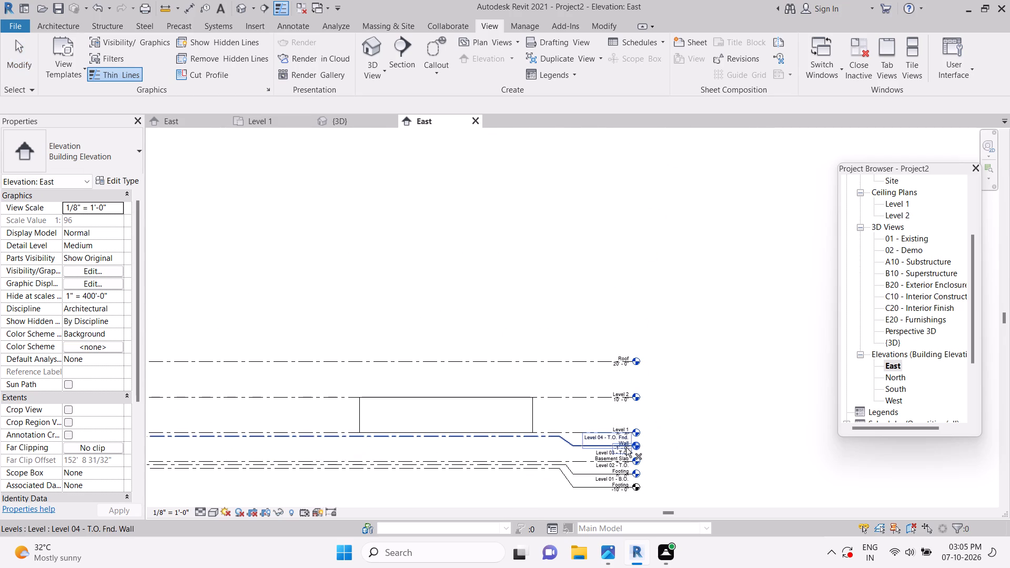
left_click(626, 448)
left_click(625, 444)
key("Delete")
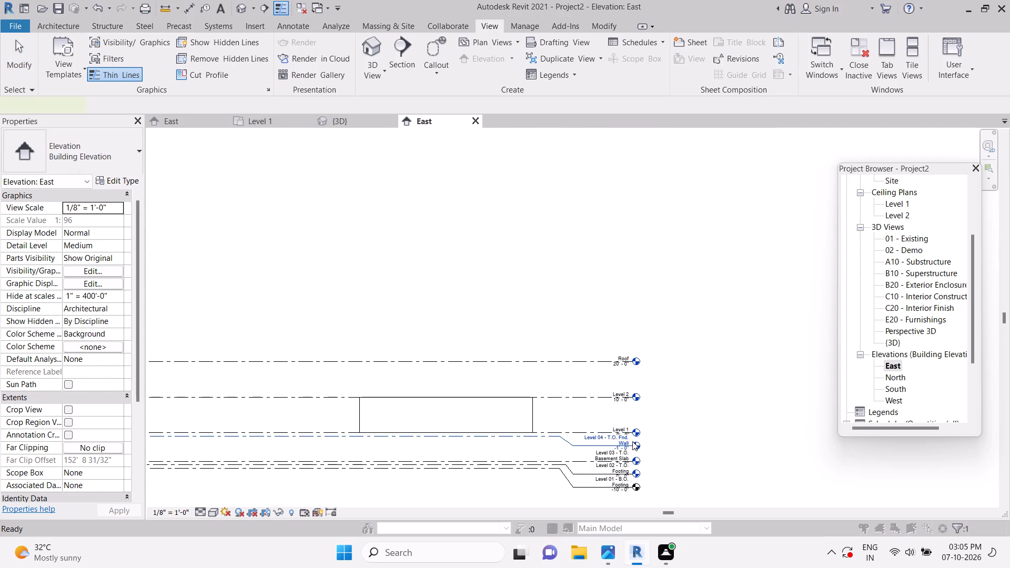
left_click(636, 443)
key("Delete")
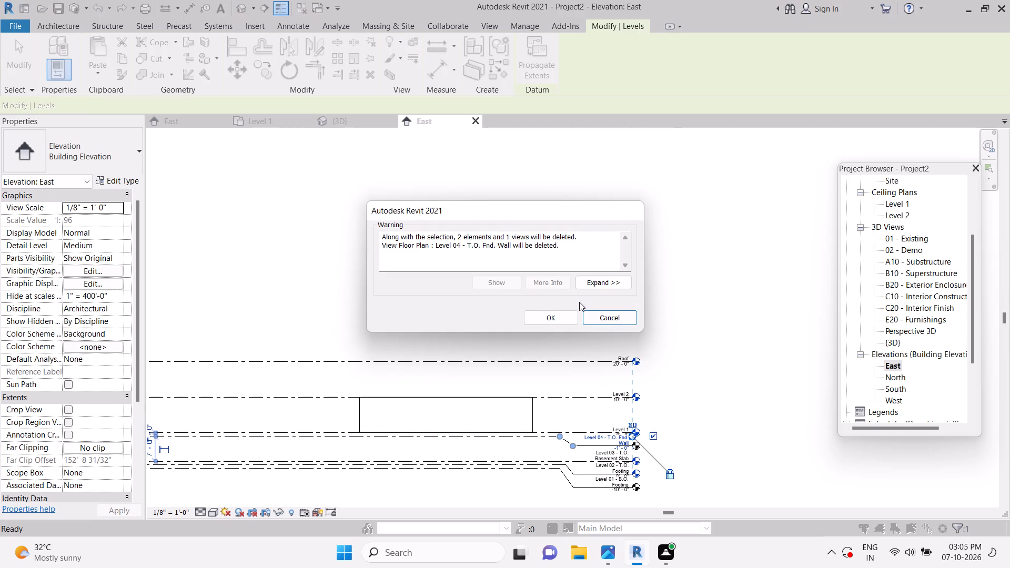
left_click(553, 316)
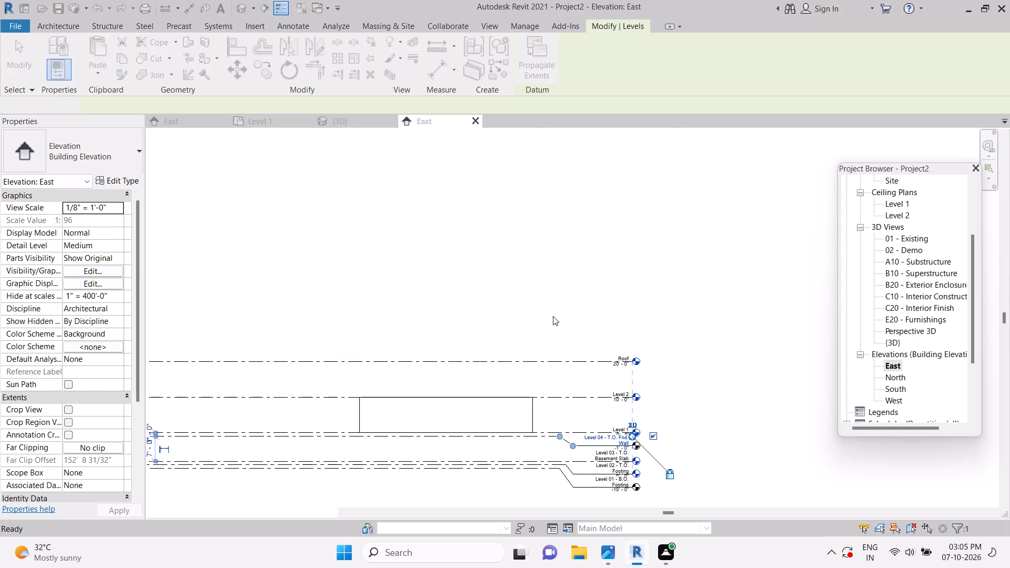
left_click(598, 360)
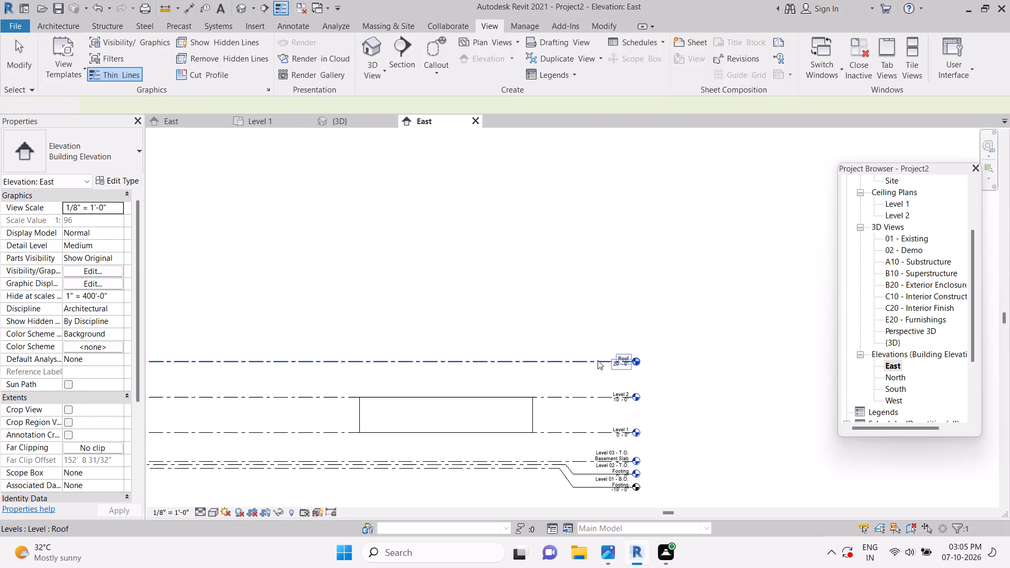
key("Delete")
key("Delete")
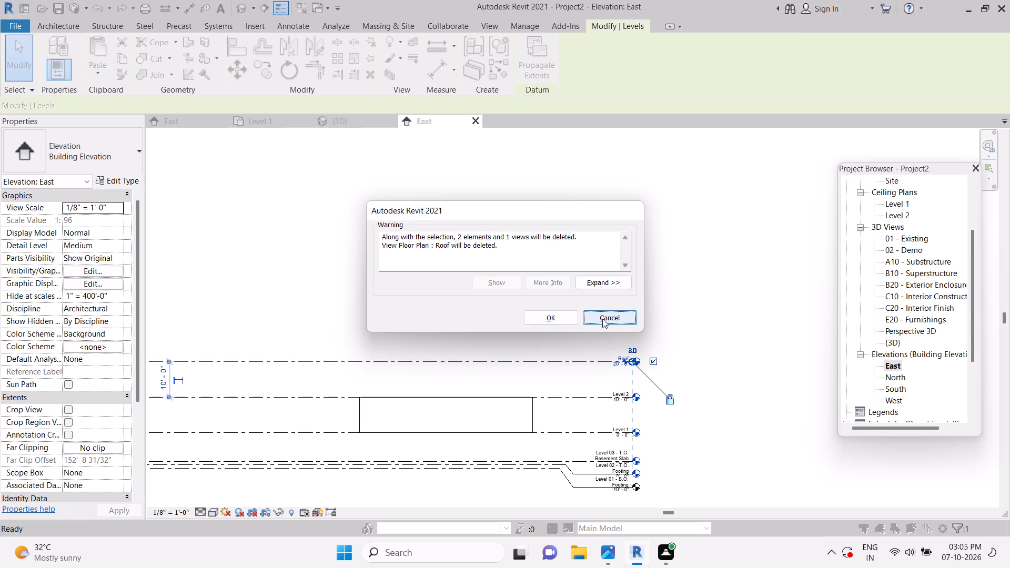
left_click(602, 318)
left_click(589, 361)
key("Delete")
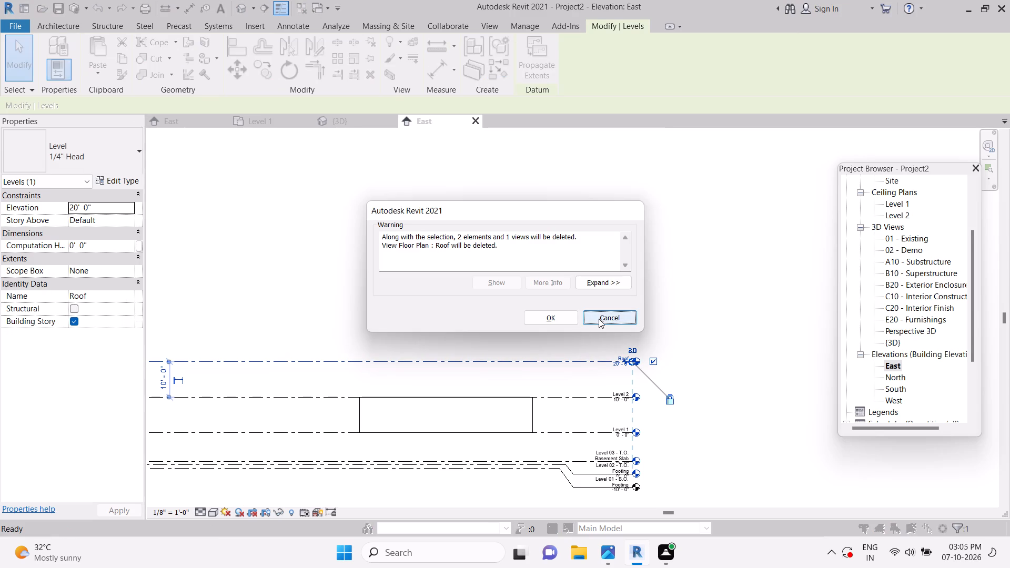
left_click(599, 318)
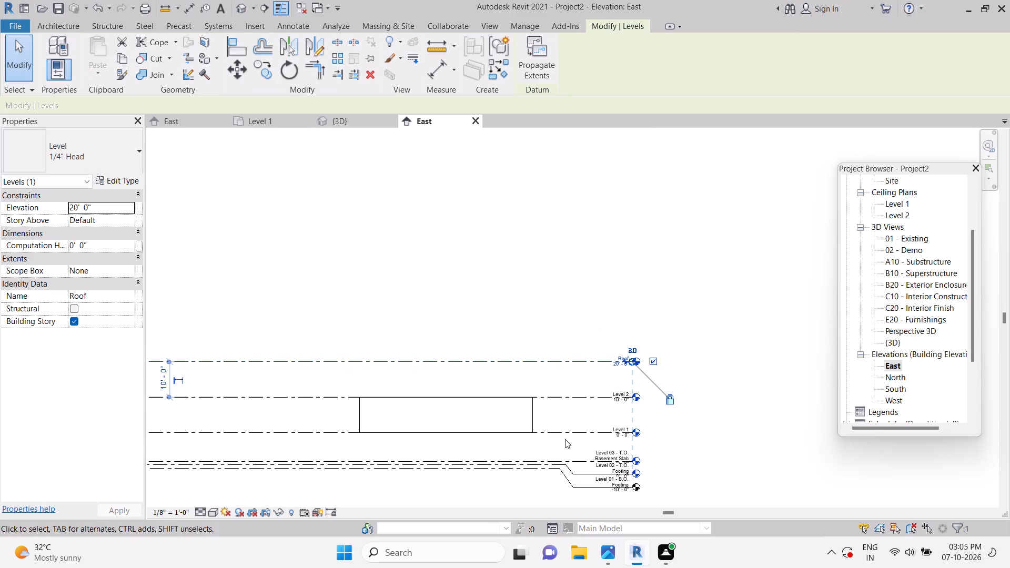
Delete the front, rear and right-end Generic - 8" walls of the rectangular enclosure in the East elevation.
left_click(534, 412)
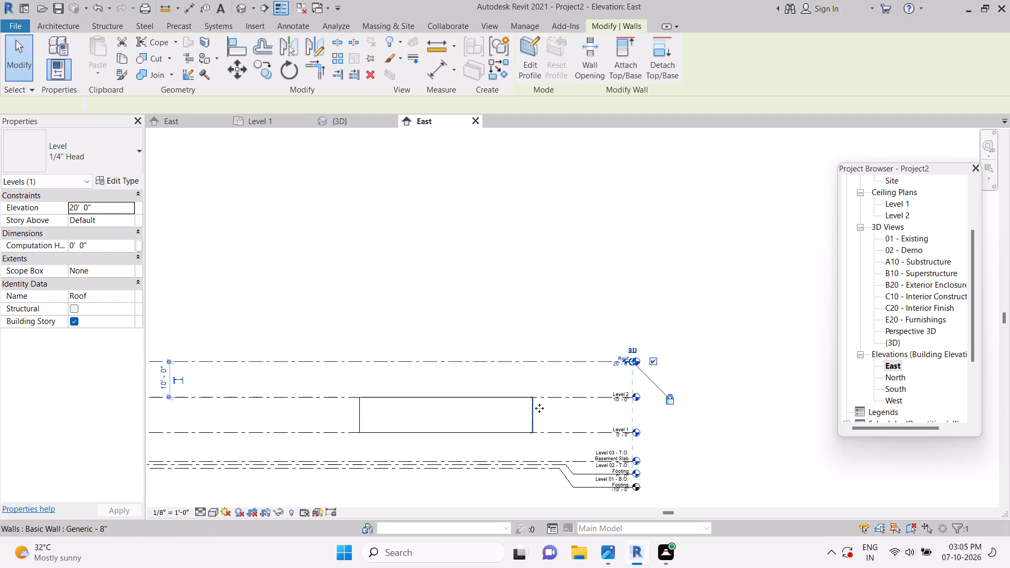
key("Delete")
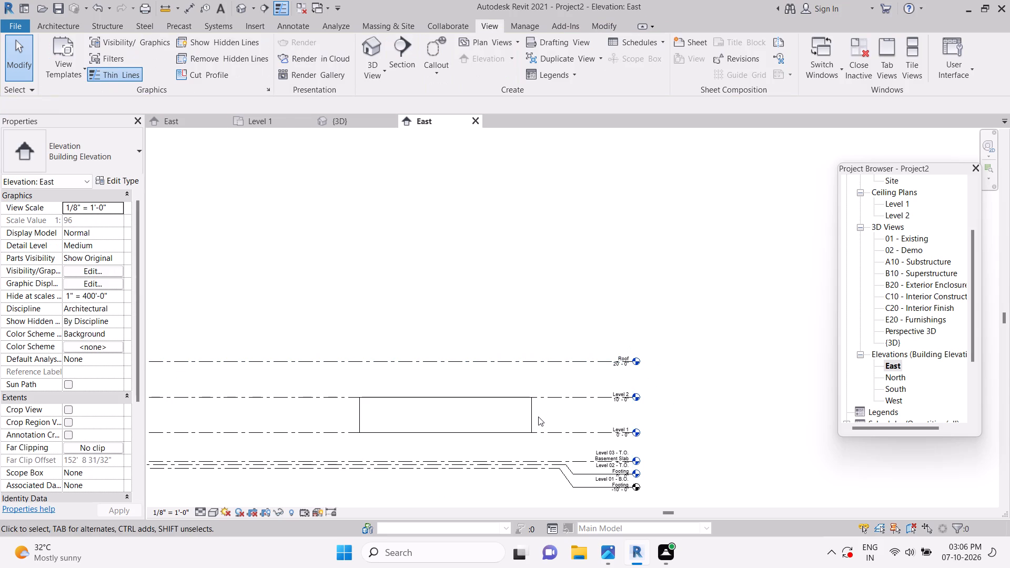
left_click(534, 419)
key("Delete")
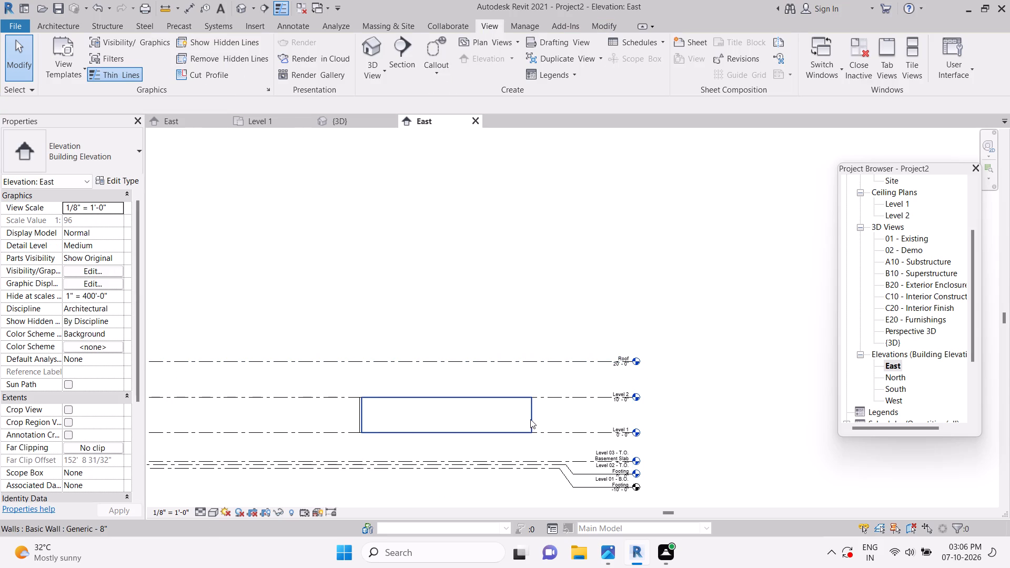
left_click(533, 412)
key("Delete")
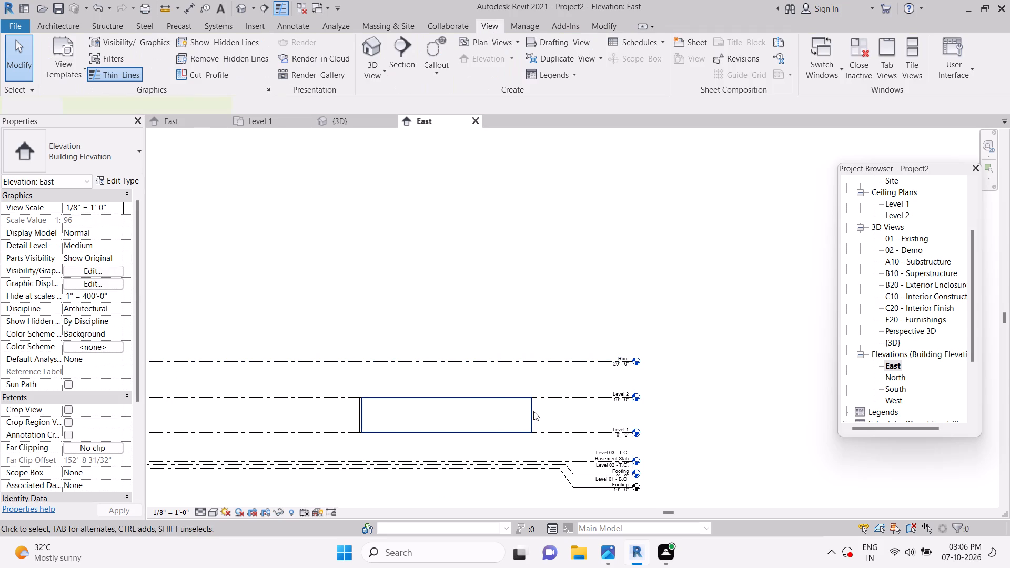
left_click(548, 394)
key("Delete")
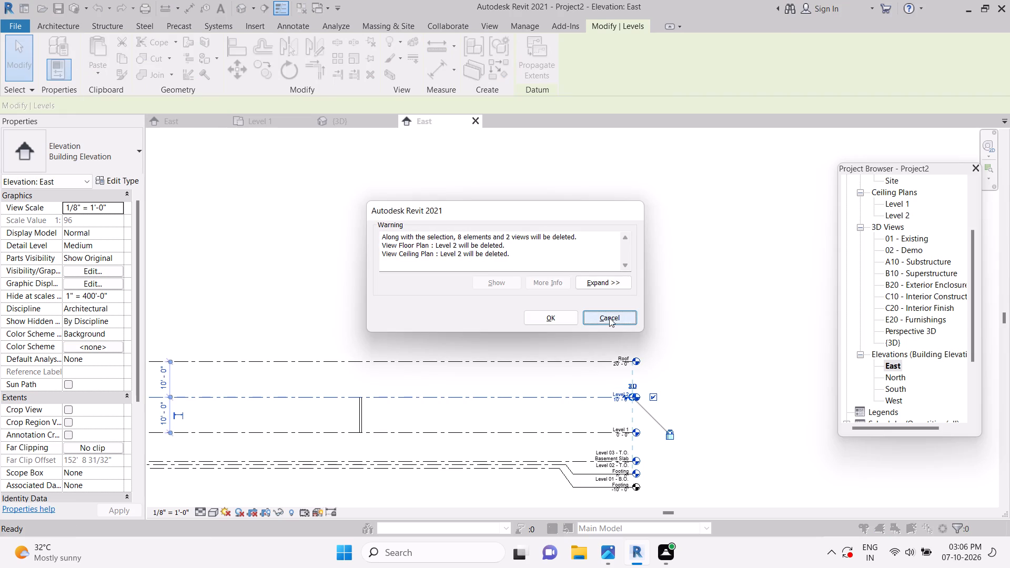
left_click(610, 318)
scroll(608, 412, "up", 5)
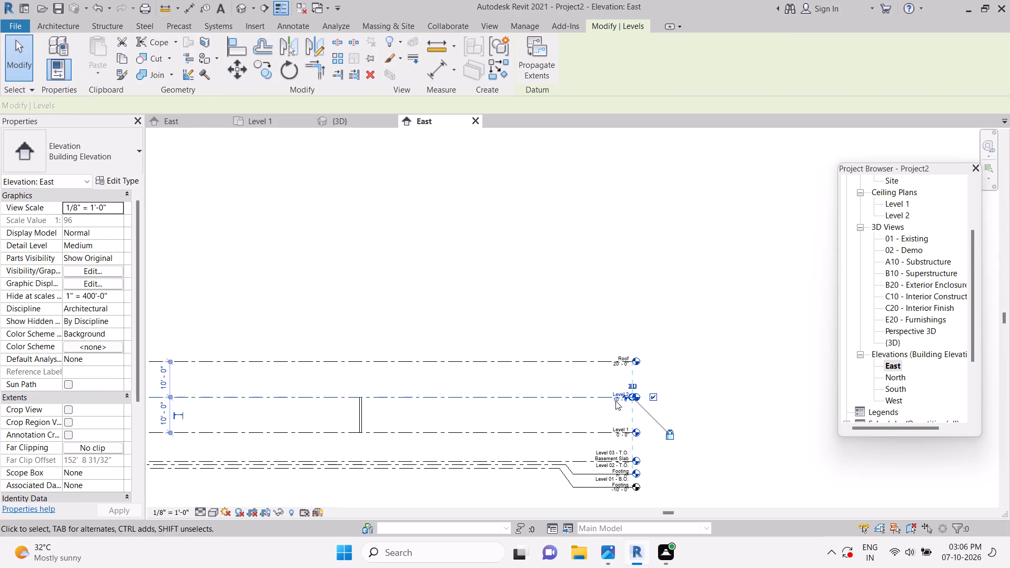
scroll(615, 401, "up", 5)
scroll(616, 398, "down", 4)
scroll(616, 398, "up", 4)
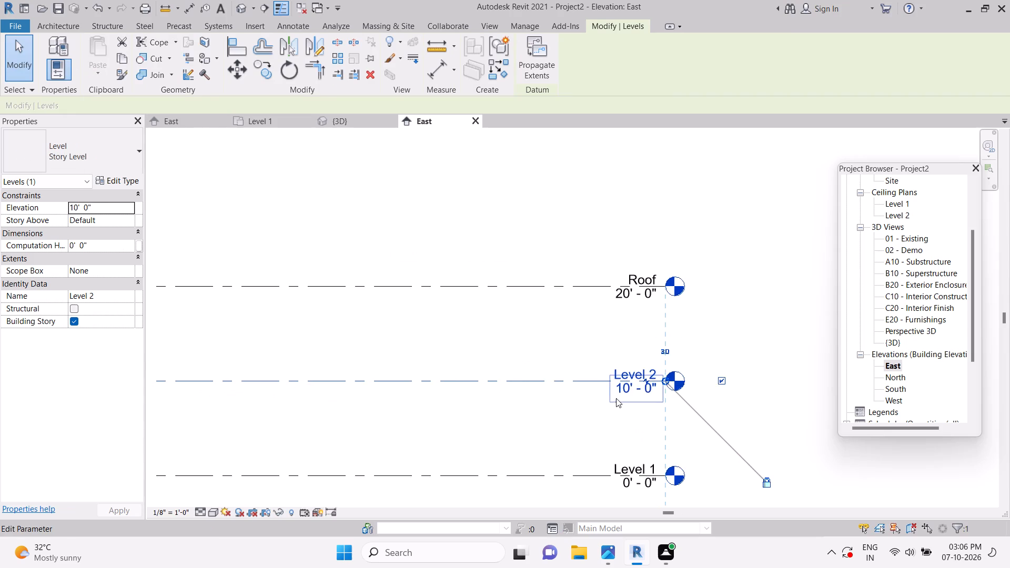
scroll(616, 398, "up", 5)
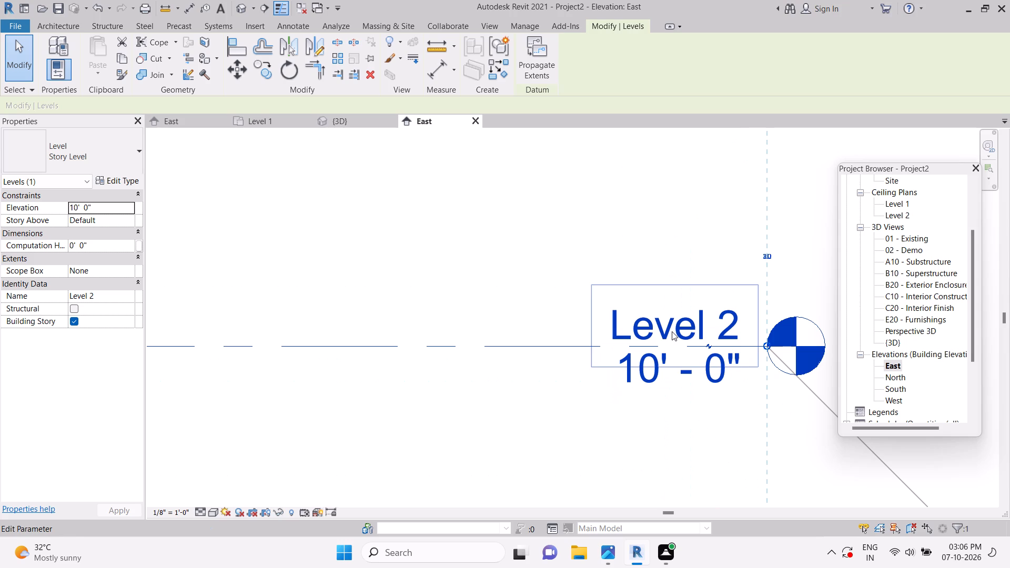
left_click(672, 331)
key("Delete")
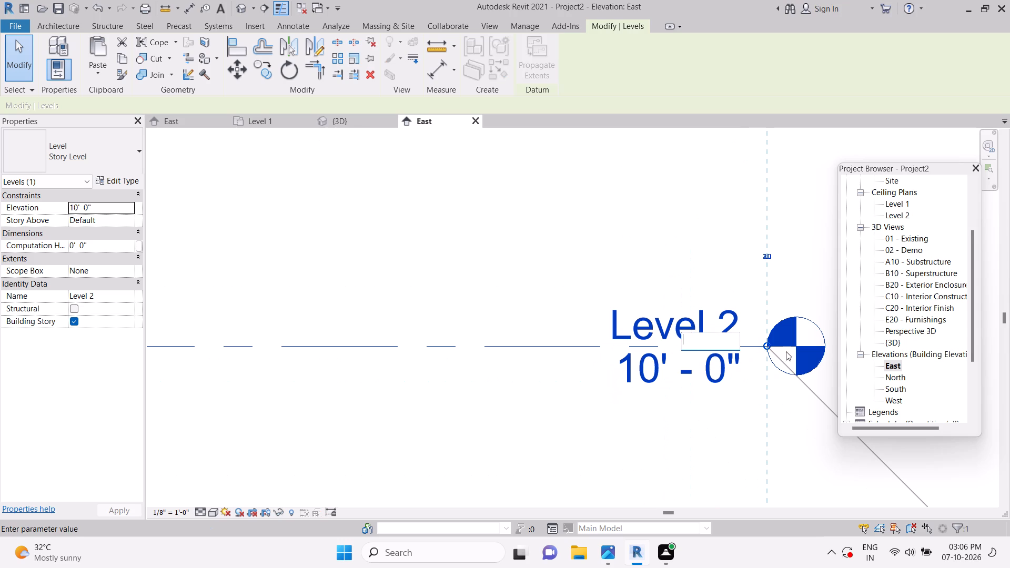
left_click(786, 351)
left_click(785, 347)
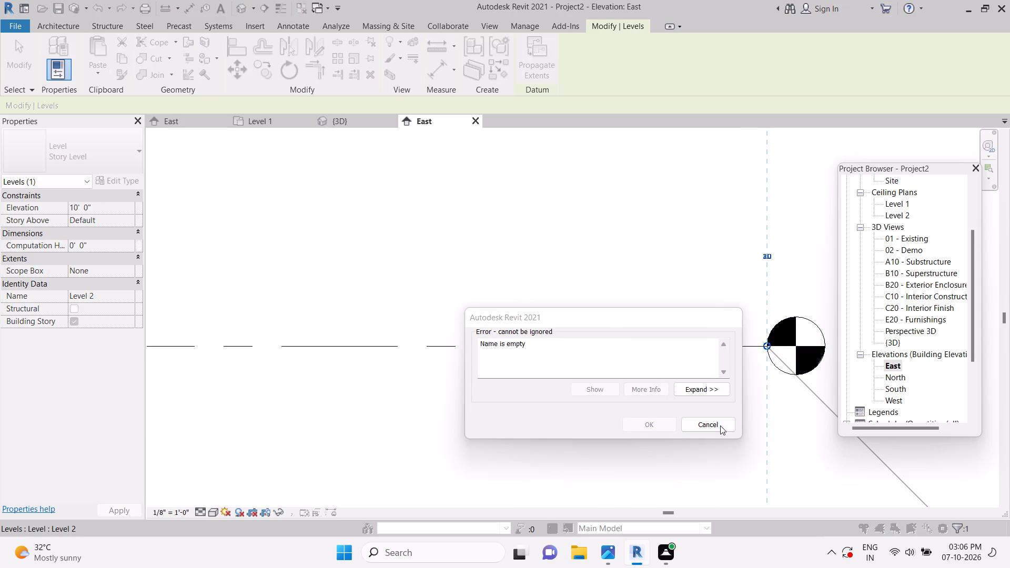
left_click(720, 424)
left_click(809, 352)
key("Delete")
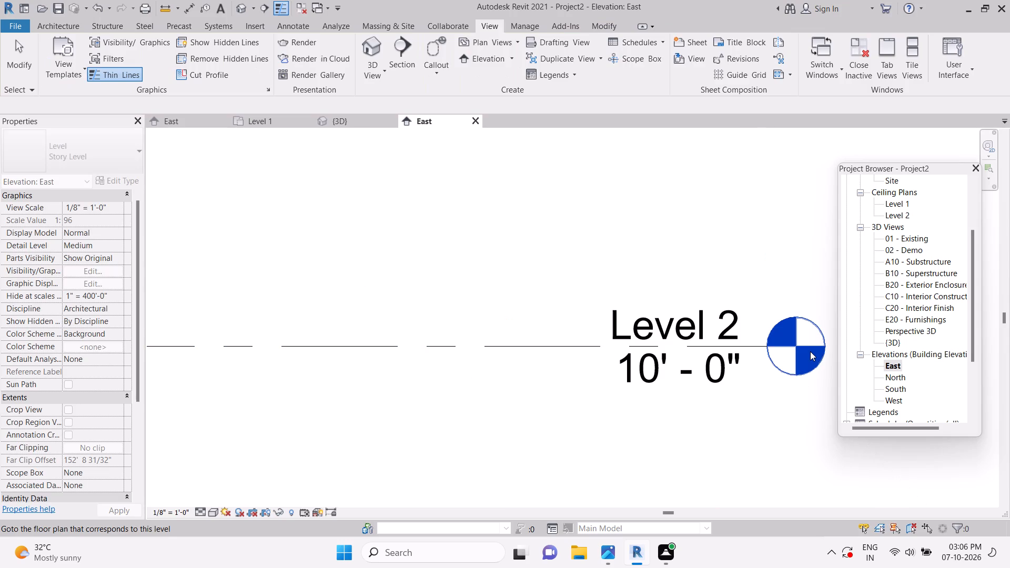
Delete the remaining Generic - 8" wall between Level 1 and Level 2 in the East elevation.
scroll(810, 353, "down", 9)
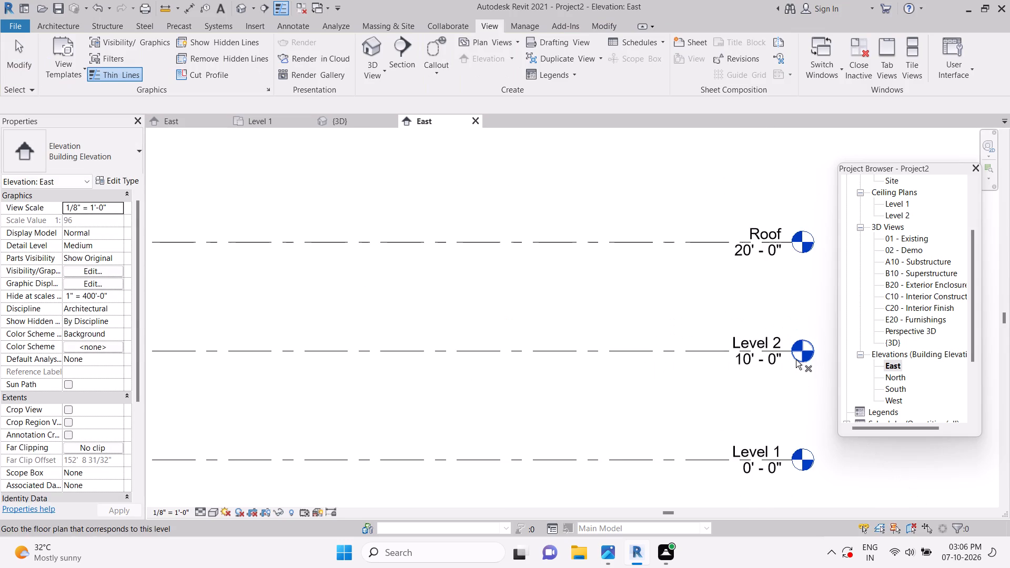
scroll(783, 362, "down", 9)
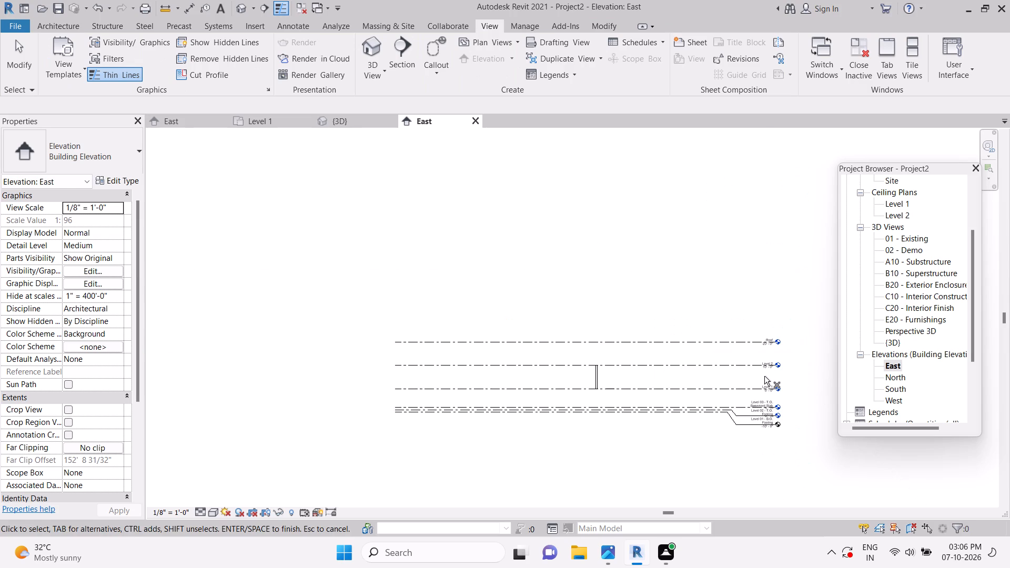
scroll(760, 387, "up", 5)
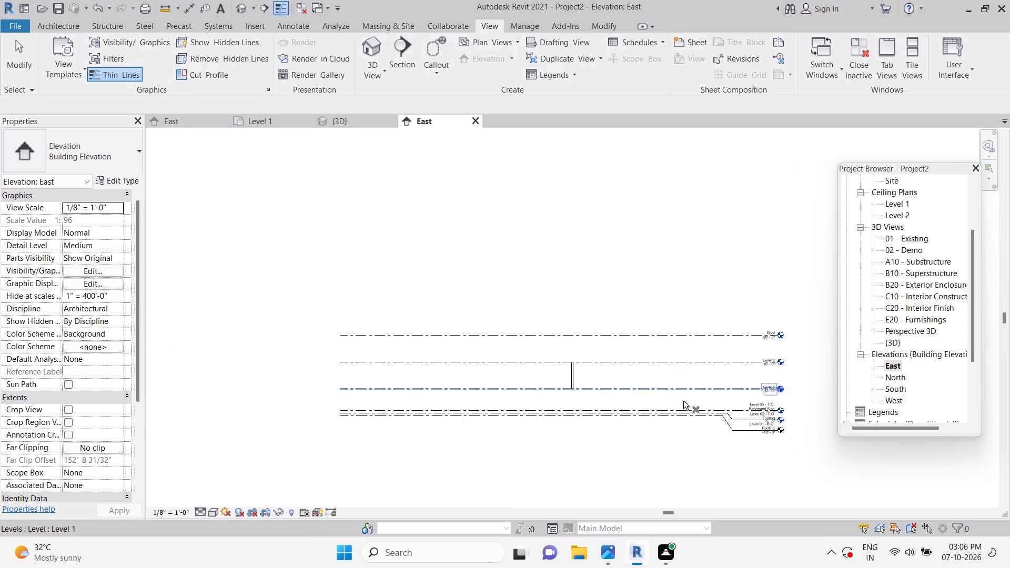
left_click(429, 366)
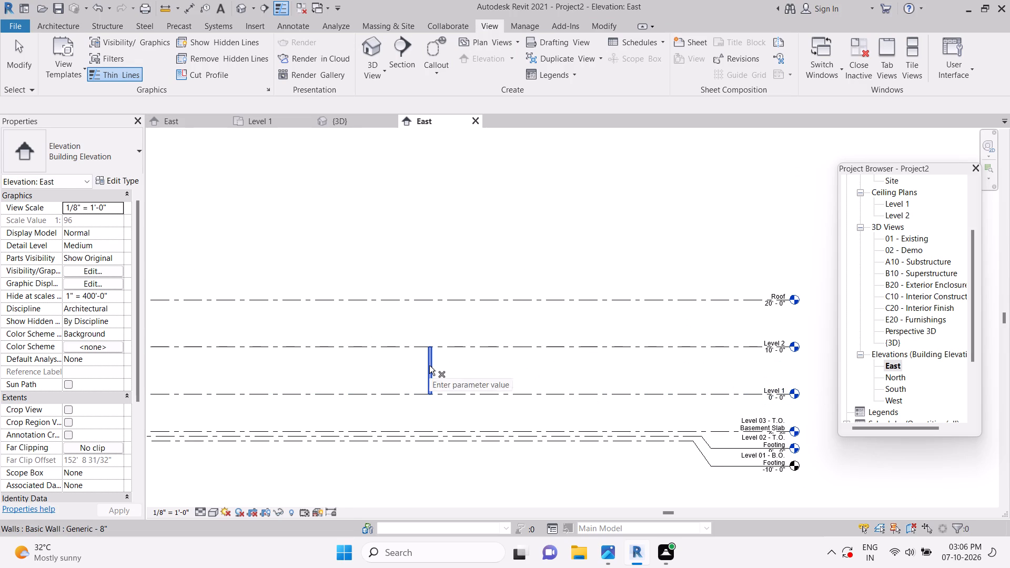
key("Delete")
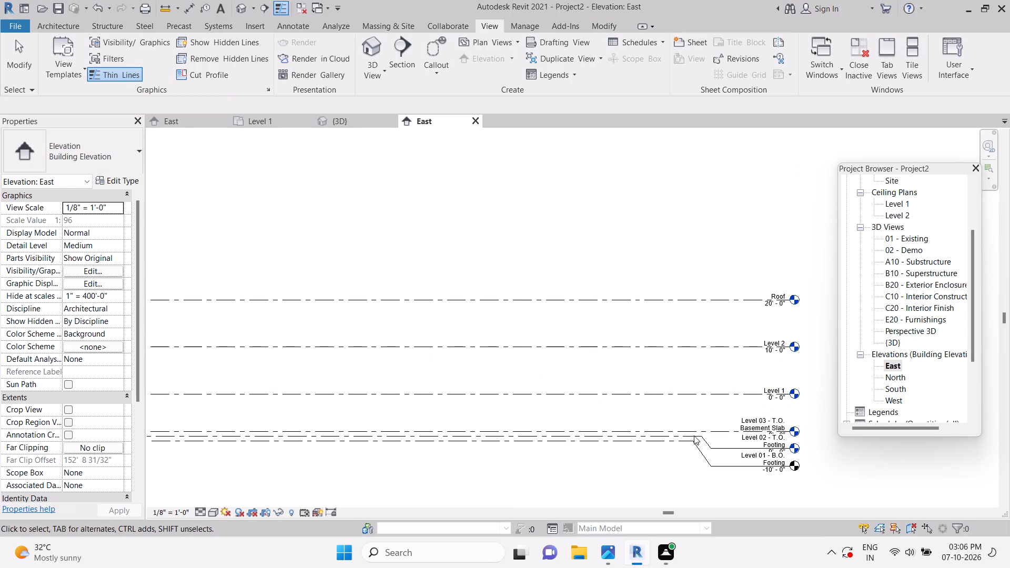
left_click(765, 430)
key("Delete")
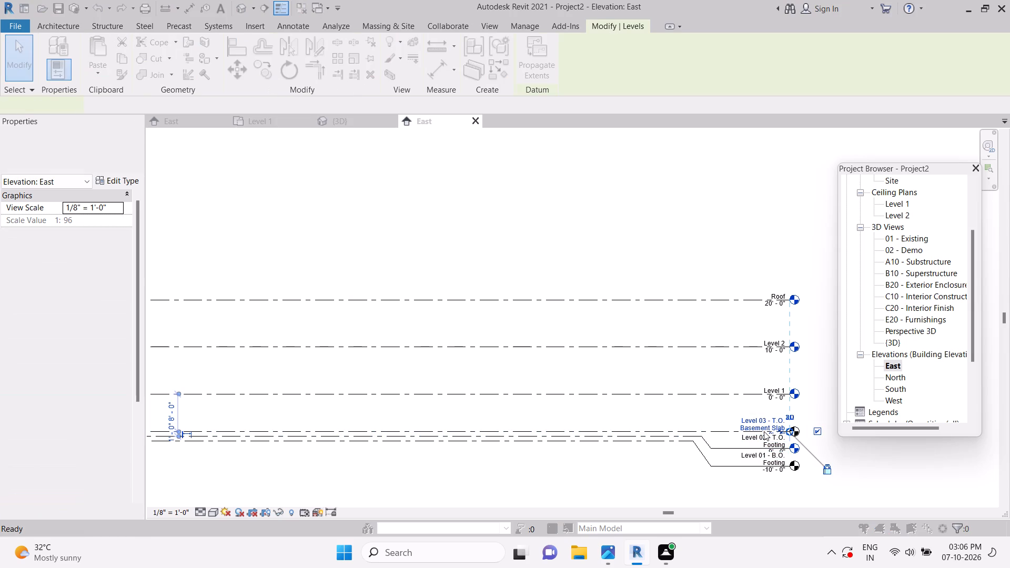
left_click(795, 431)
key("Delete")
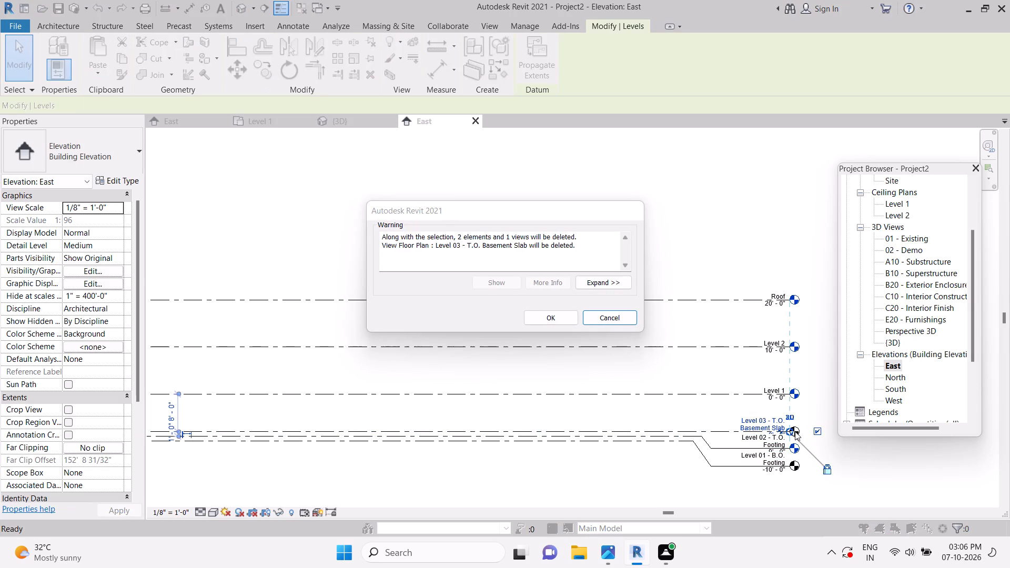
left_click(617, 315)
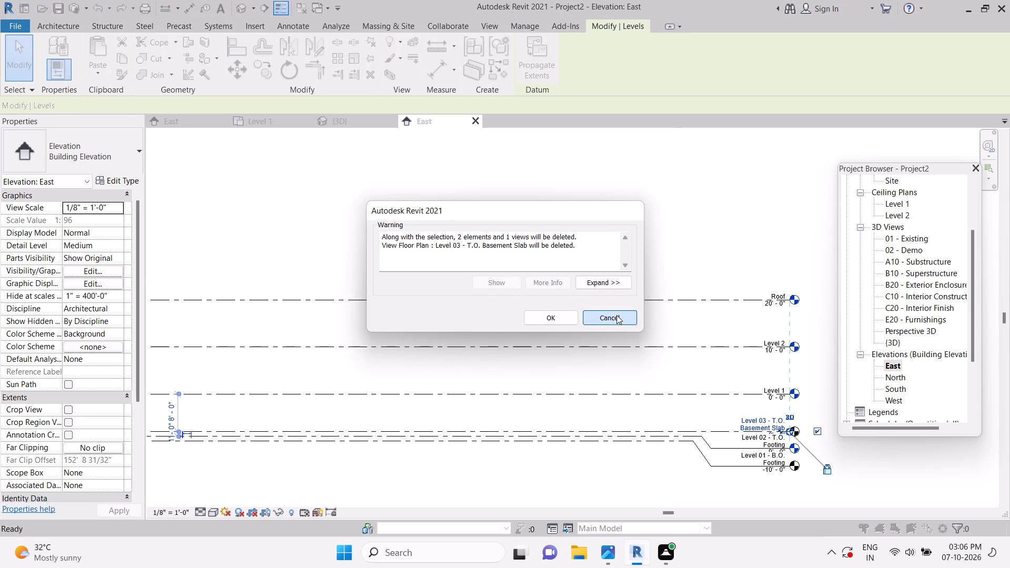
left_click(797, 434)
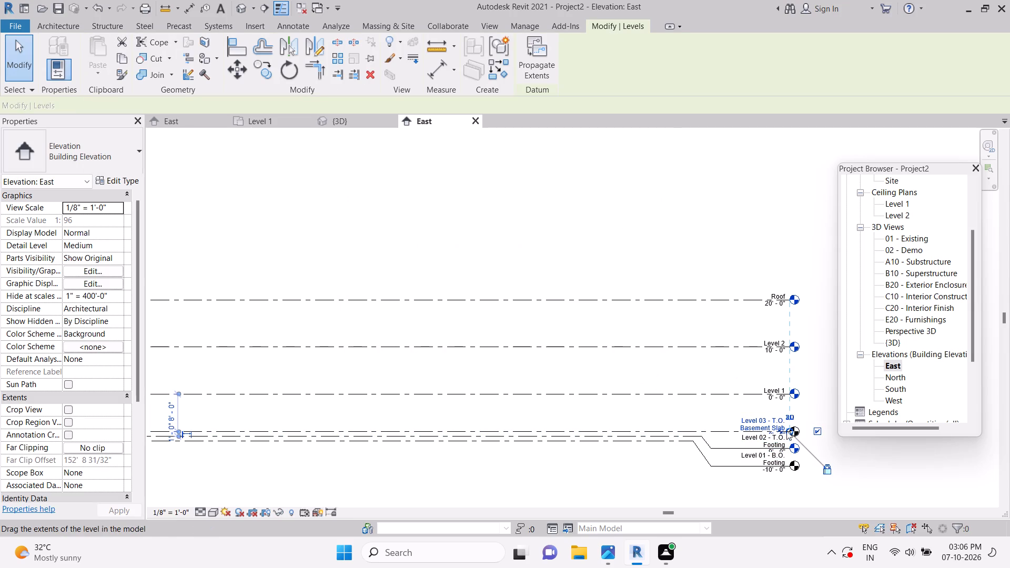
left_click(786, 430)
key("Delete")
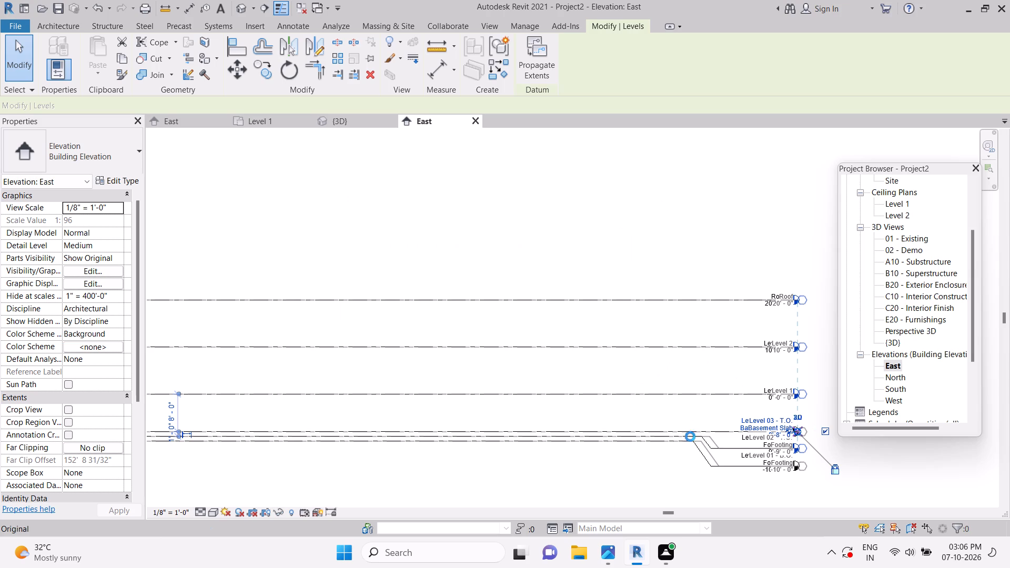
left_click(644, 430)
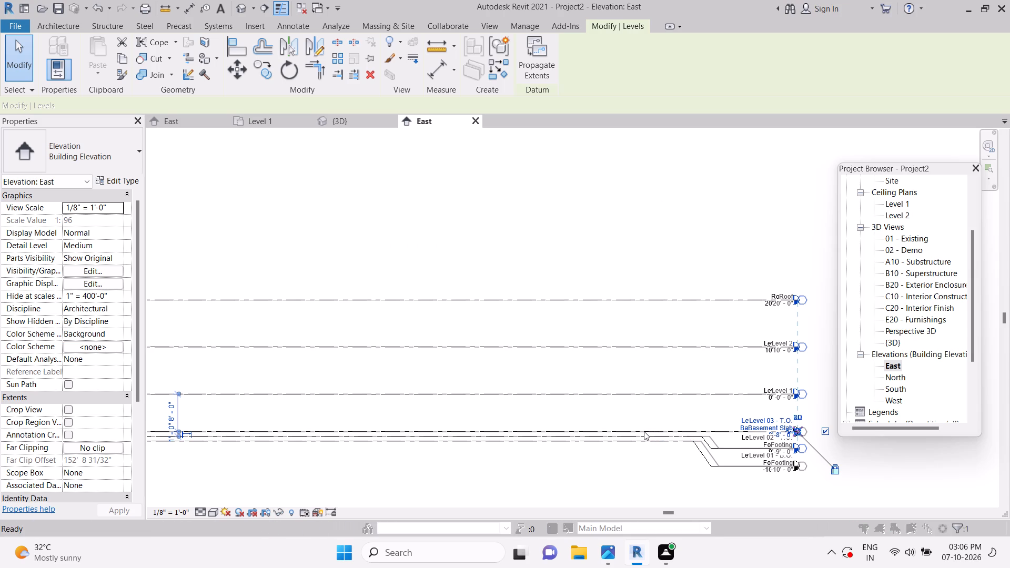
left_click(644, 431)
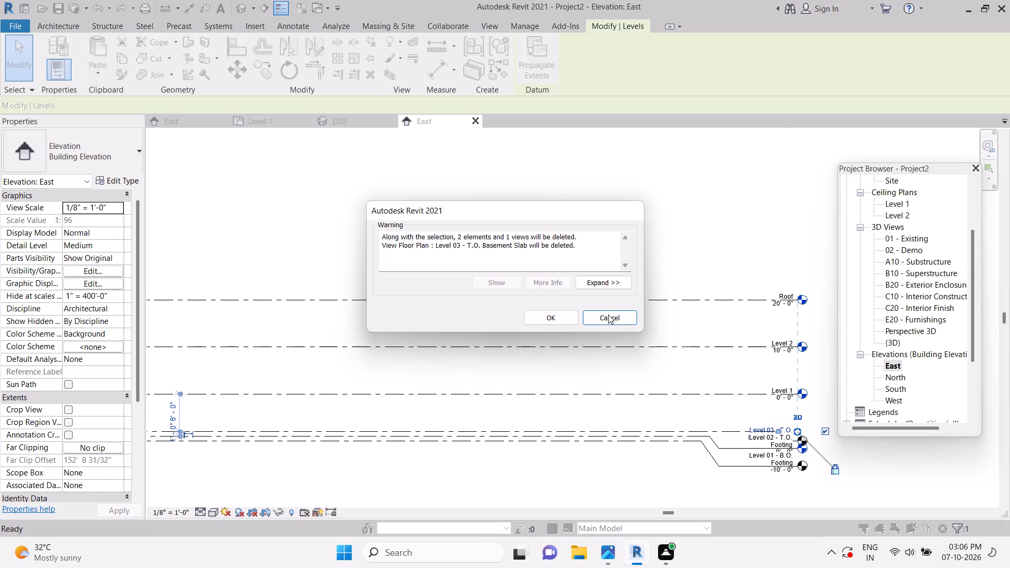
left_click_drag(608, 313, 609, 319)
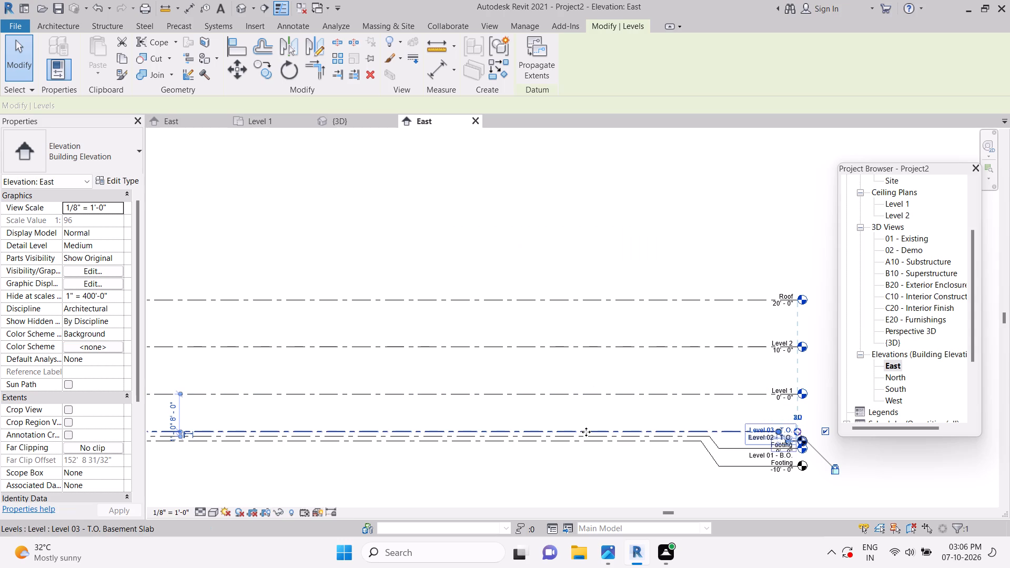
Delete Level 03 - T.O. Basement Slab, accepting the removal of its associated floor plan view.
left_click(586, 432)
key("Delete")
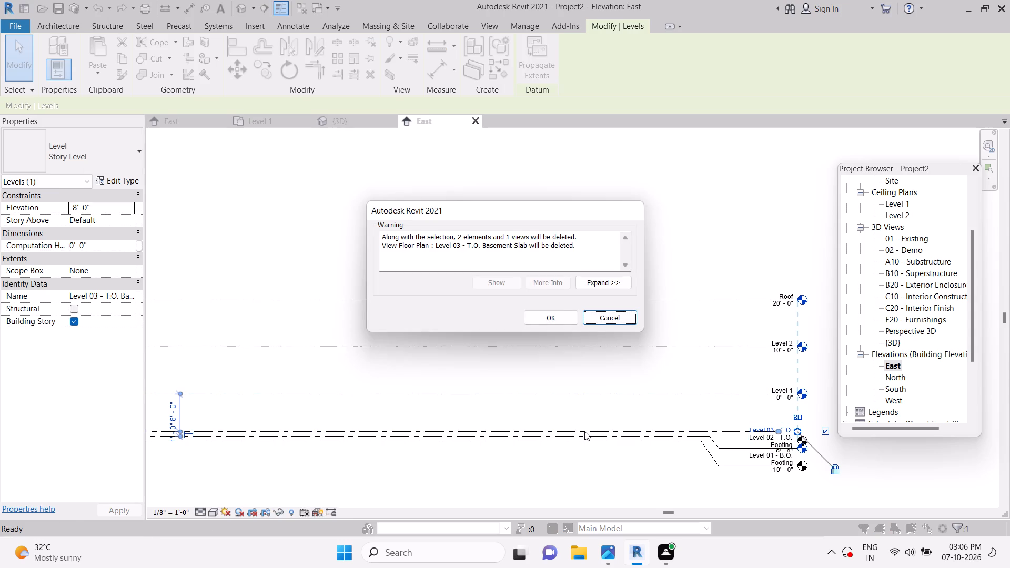
left_click(557, 322)
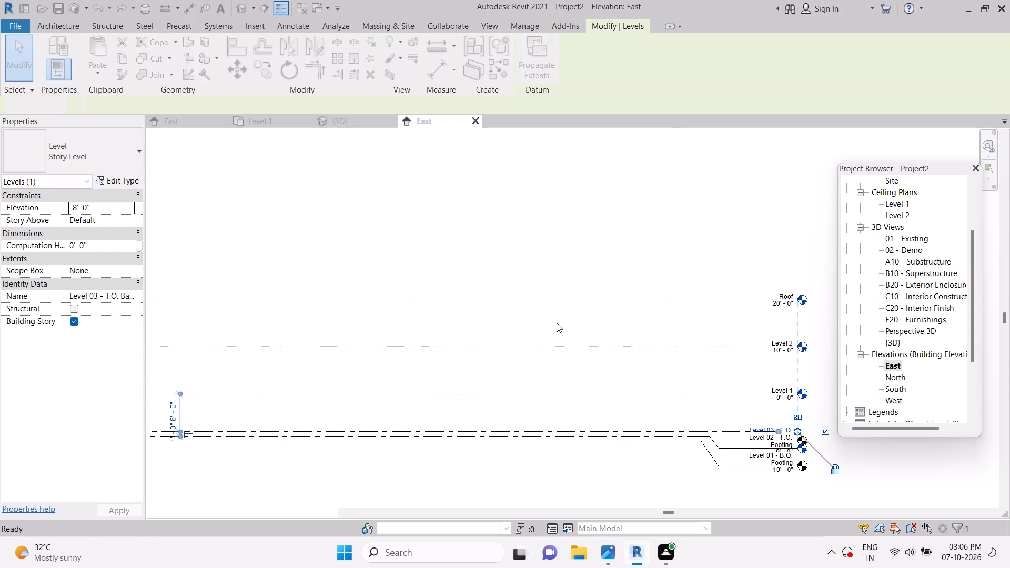
Delete Level 02 - T.O. Footing, accepting the removal of its associated floor plan view.
left_click(597, 433)
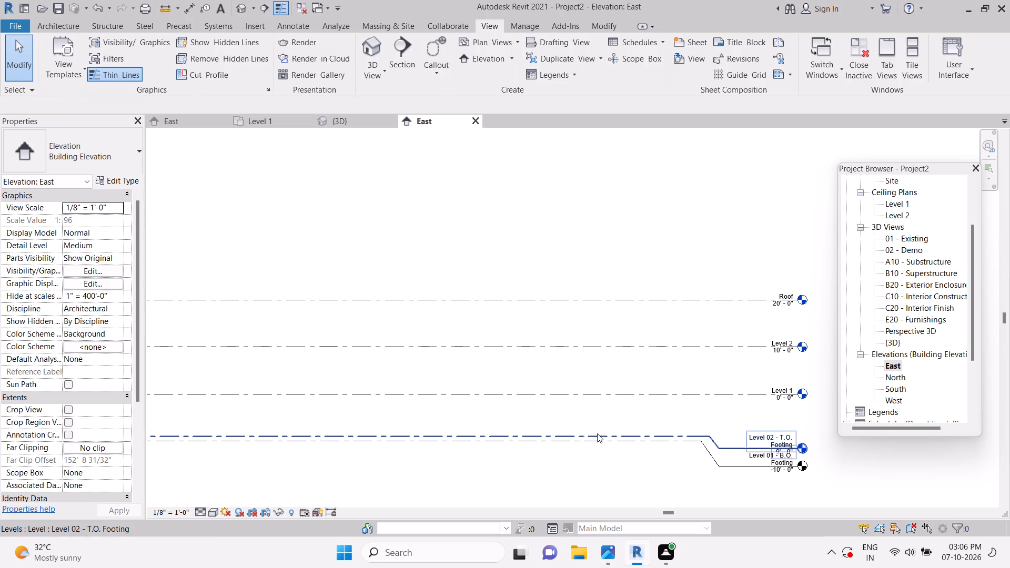
key("Delete")
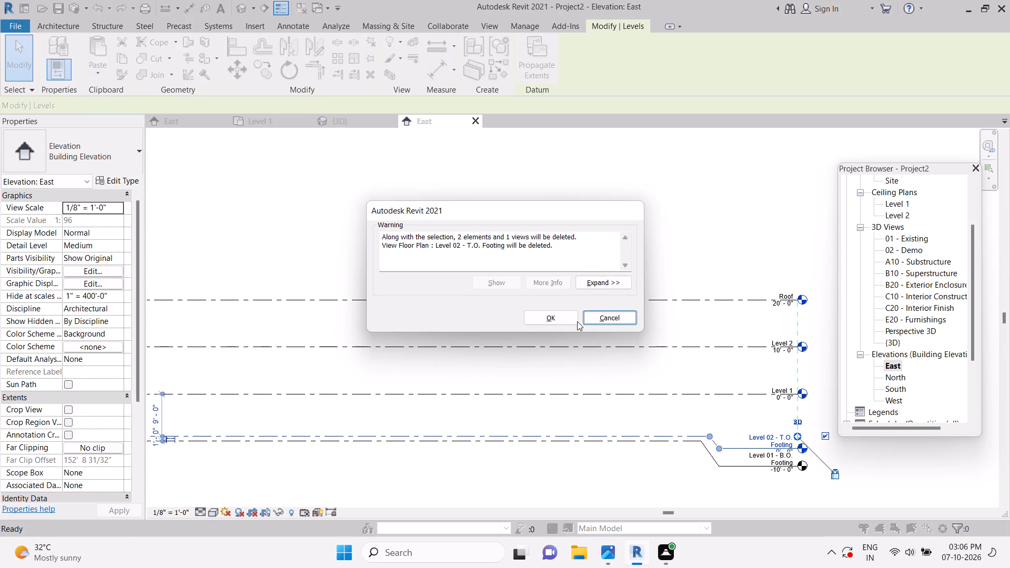
left_click(560, 322)
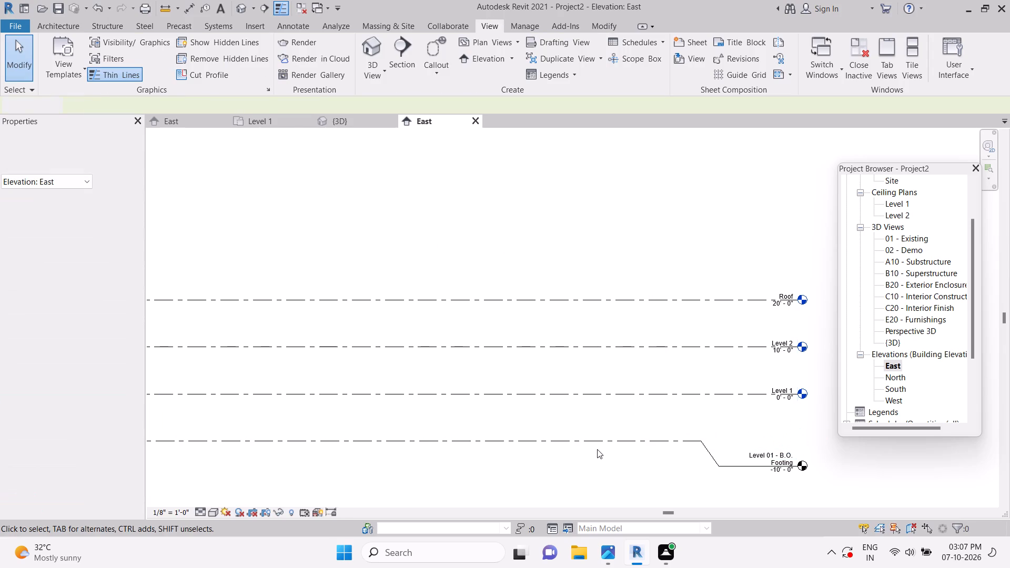
Delete Level 01 - B.O. Footing from the East elevation.
left_click(597, 444)
key("Delete")
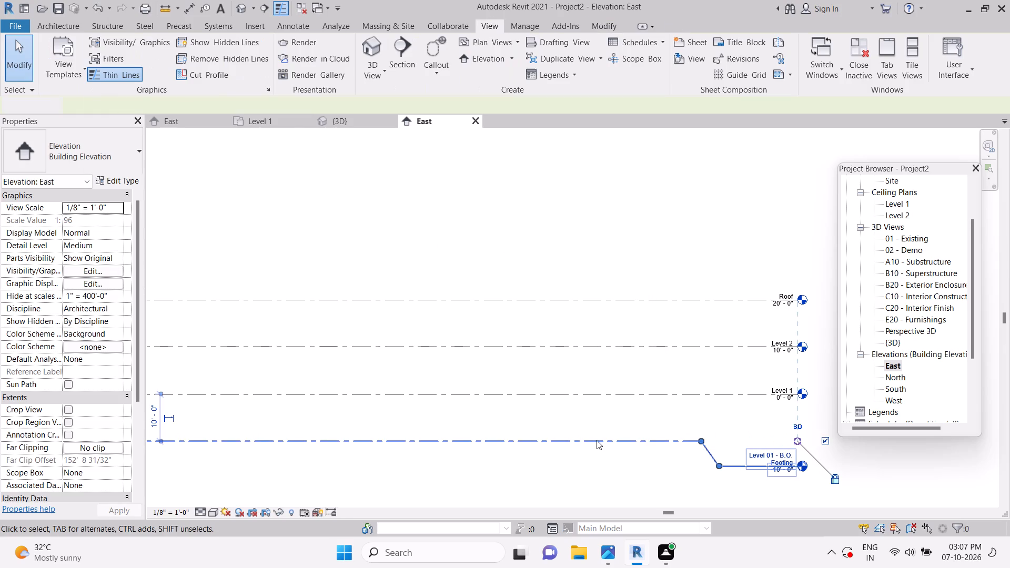
scroll(803, 407, "up", 1)
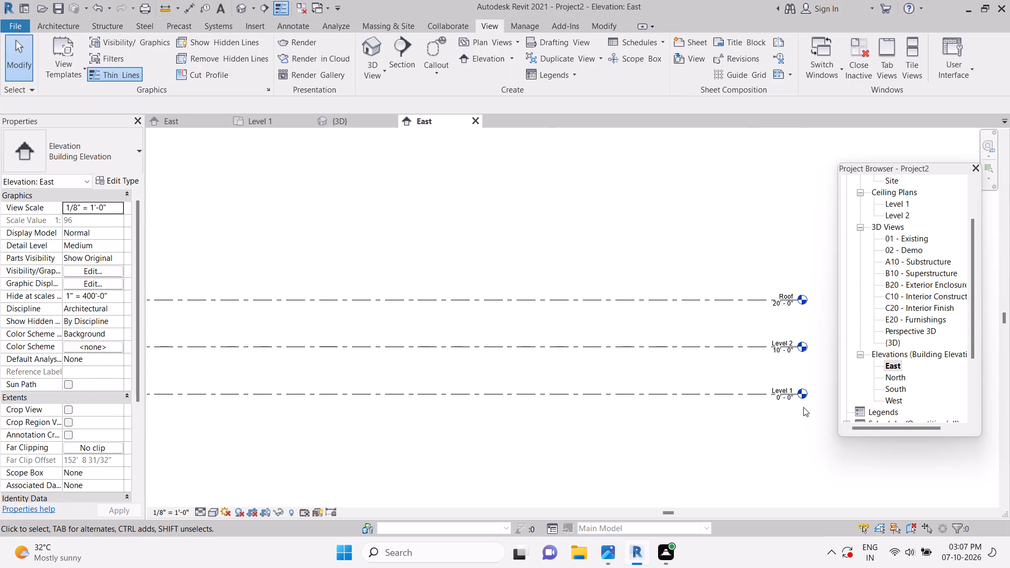
Delete the Roof level from the East elevation, accepting the removal of its associated floor plan view.
scroll(799, 400, "up", 5)
scroll(797, 396, "down", 3)
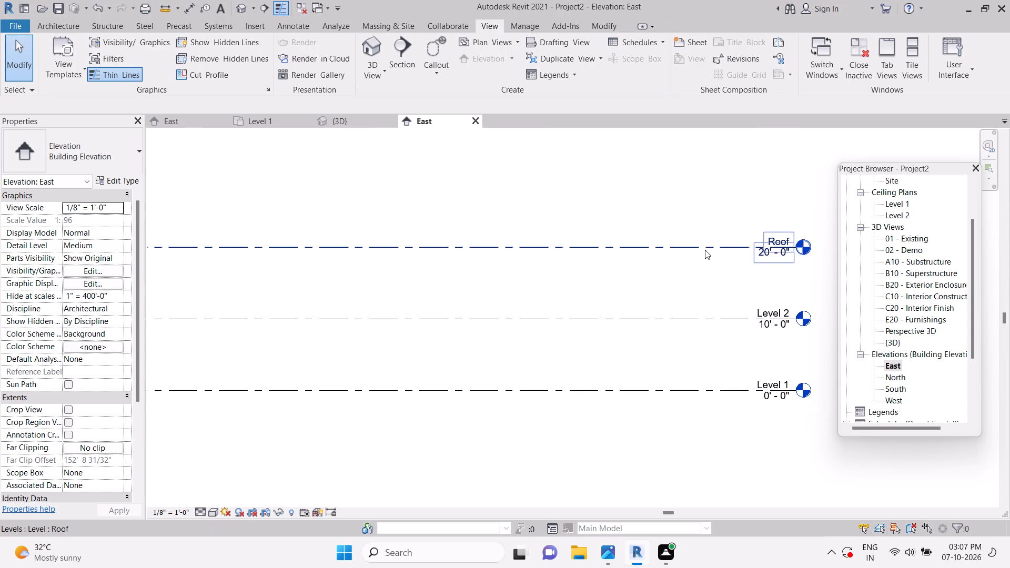
left_click(705, 248)
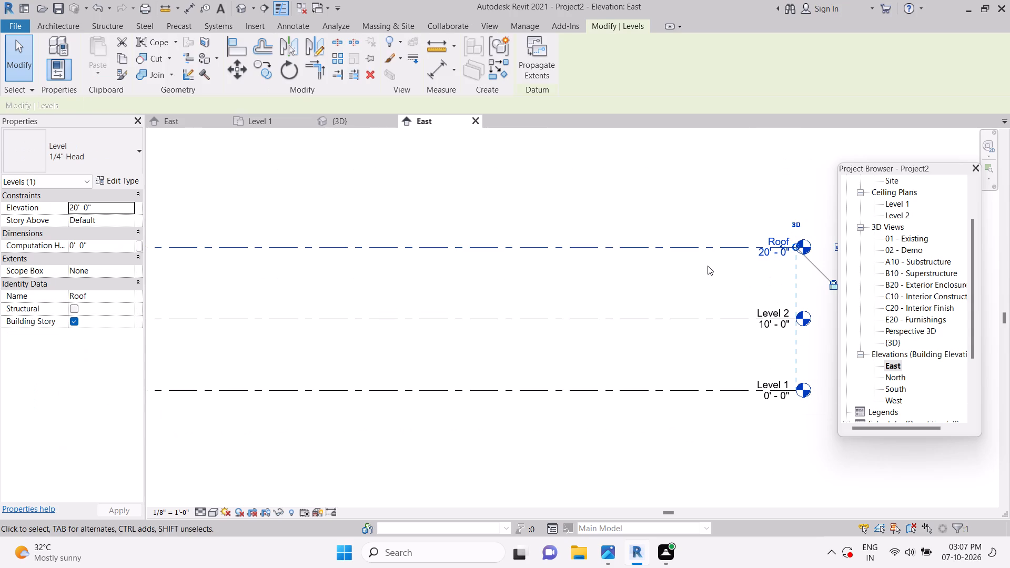
key("Delete")
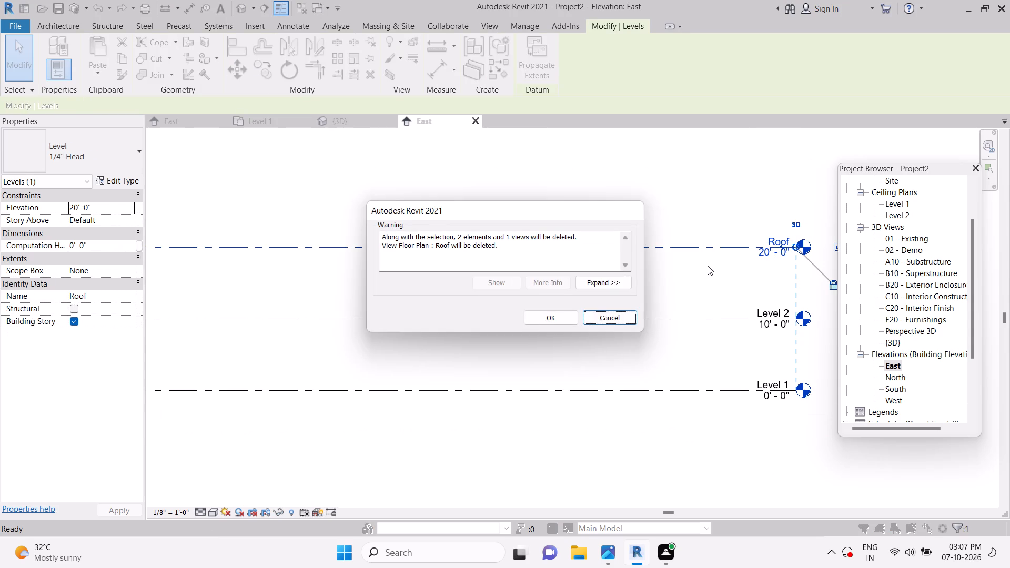
left_click(537, 315)
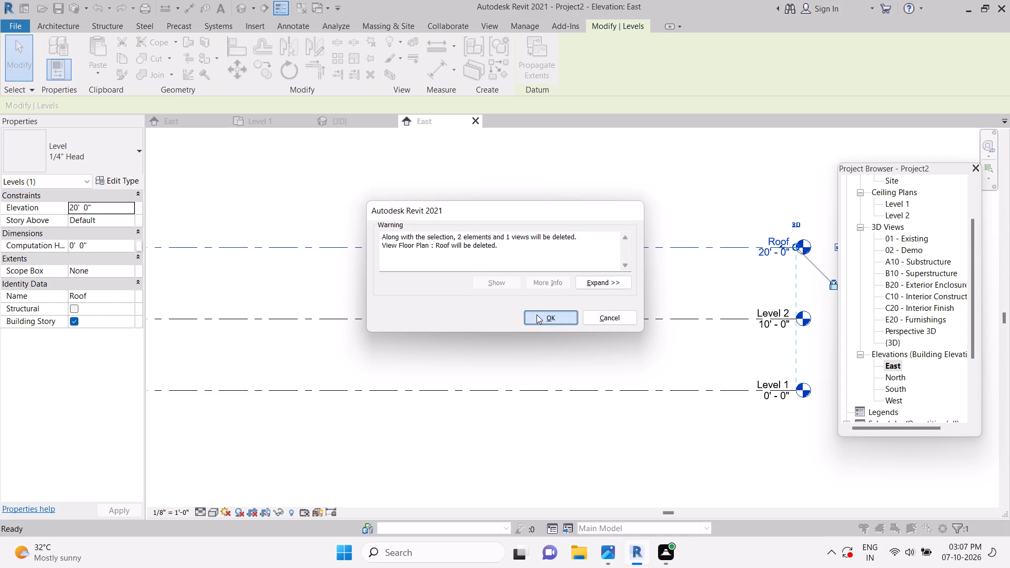
scroll(614, 360, "up", 2)
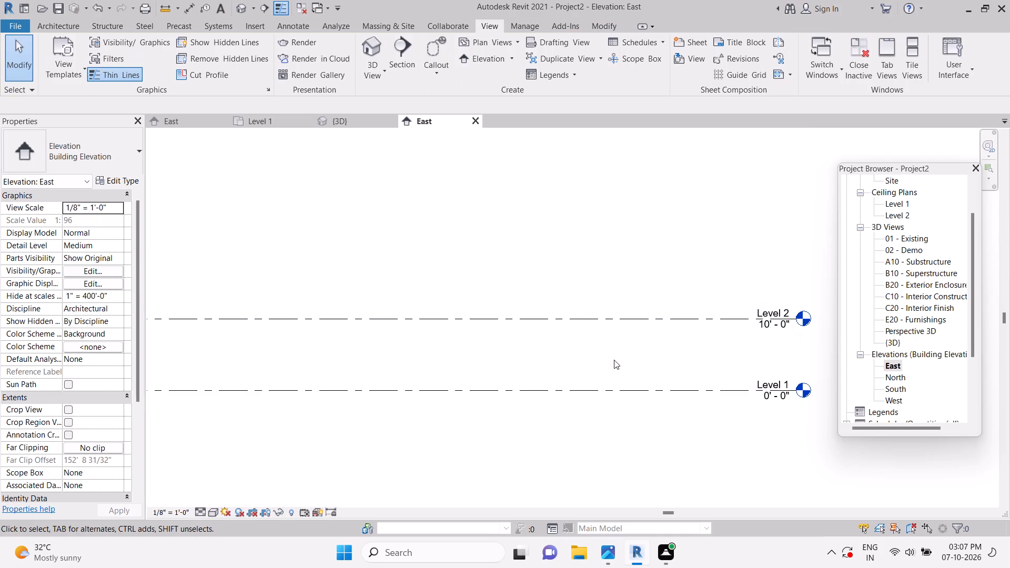
Examine the remaining Level 1 and Level 2 lines in the East elevation.
scroll(617, 356, "down", 4)
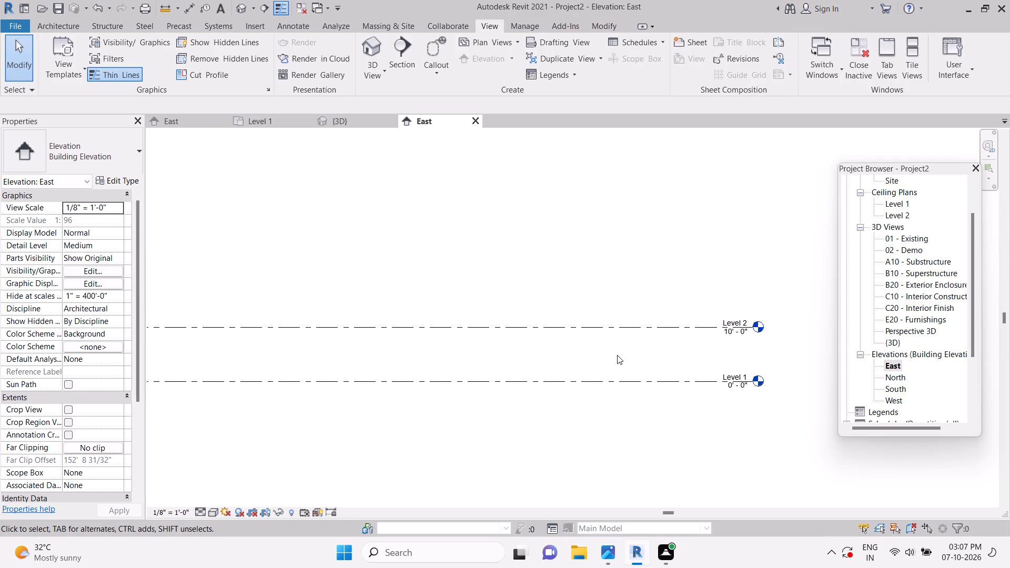
scroll(617, 355, "down", 1)
left_click(619, 378)
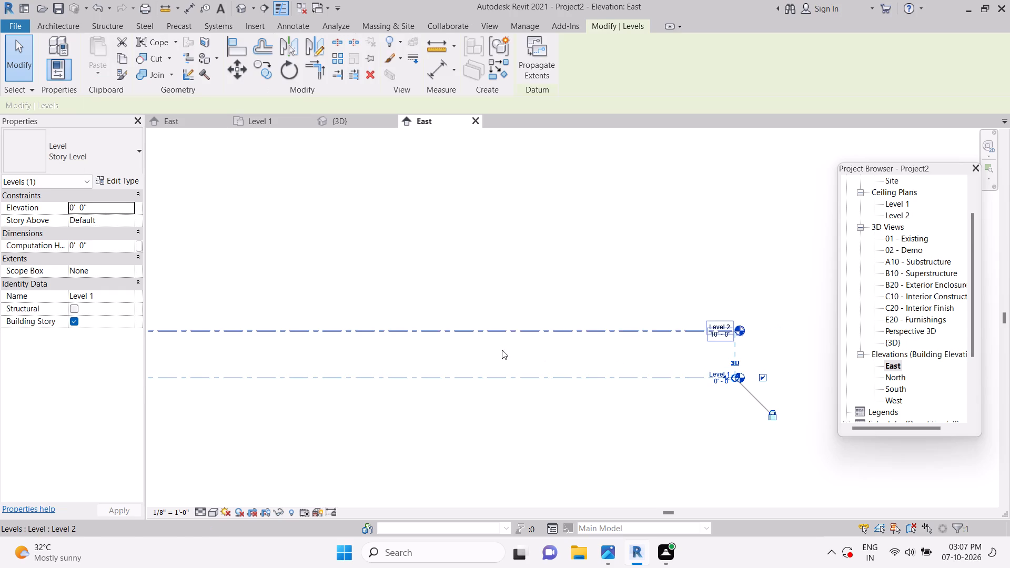
left_click(531, 332)
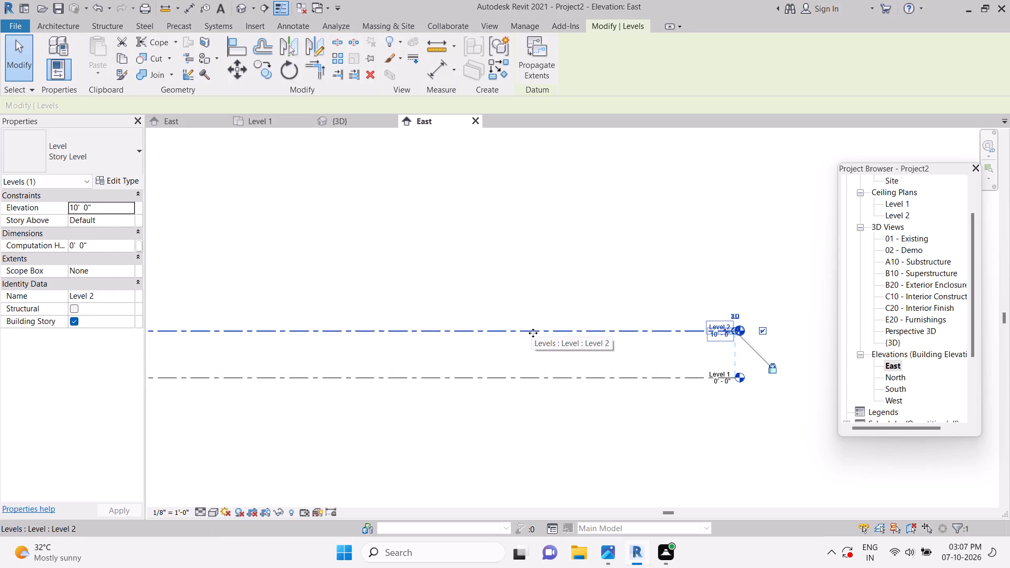
left_click(609, 200)
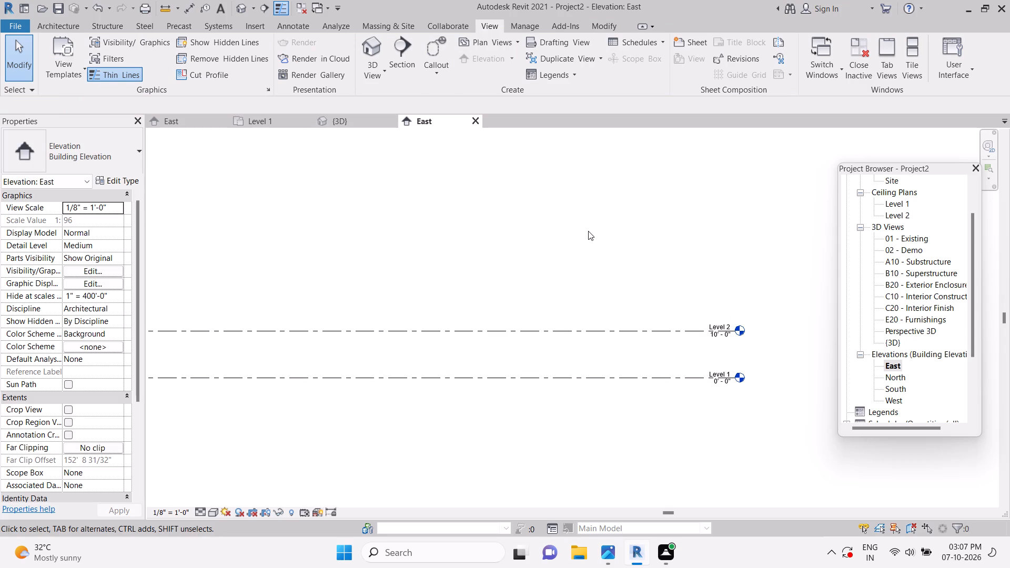
key("Escape")
scroll(589, 230, "down", 5)
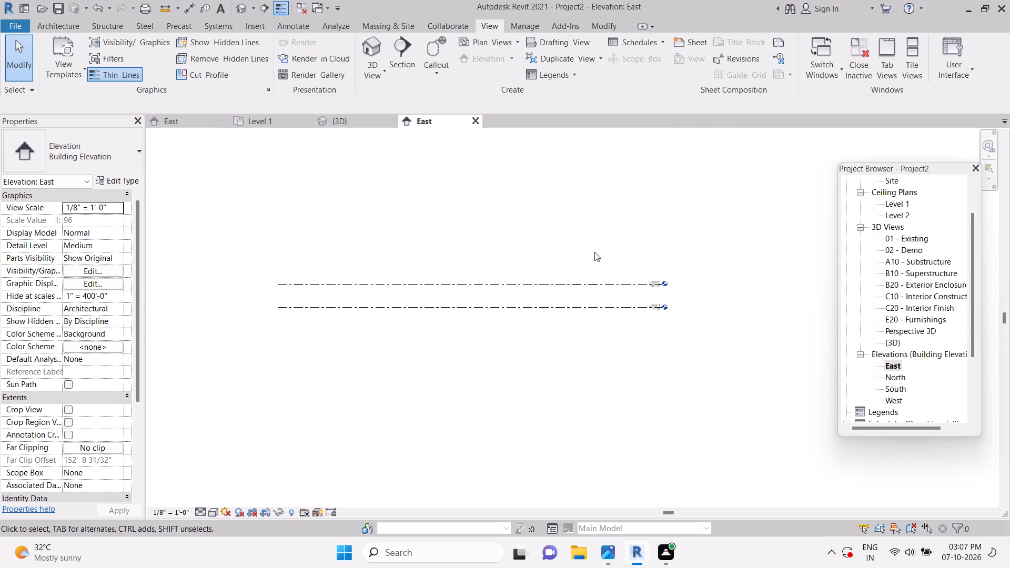
middle_click_drag(539, 303, 592, 303)
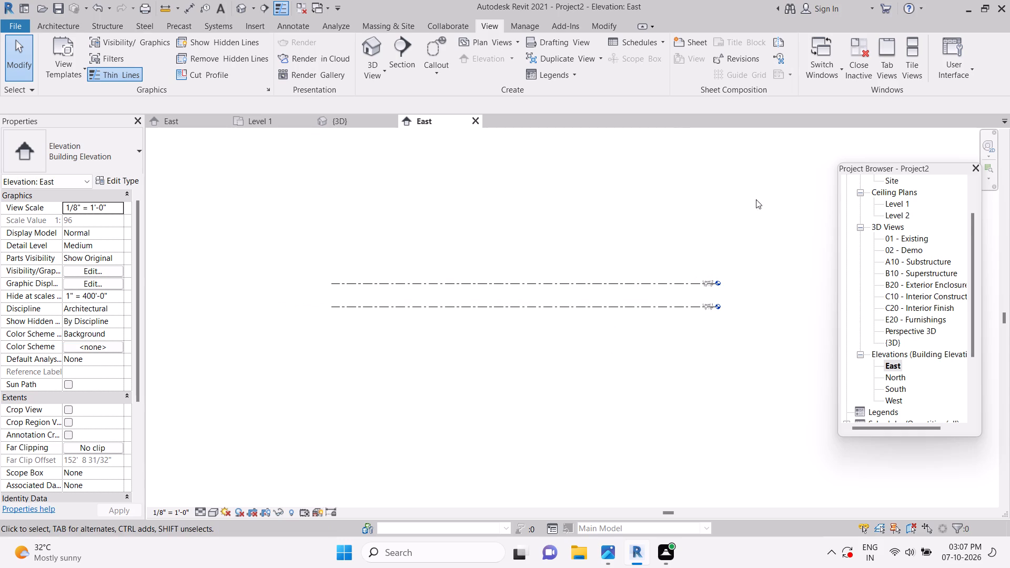
Open the Level 1 floor plan and frame the area between the elevation markers.
scroll(937, 270, "down", 5)
scroll(942, 282, "up", 10)
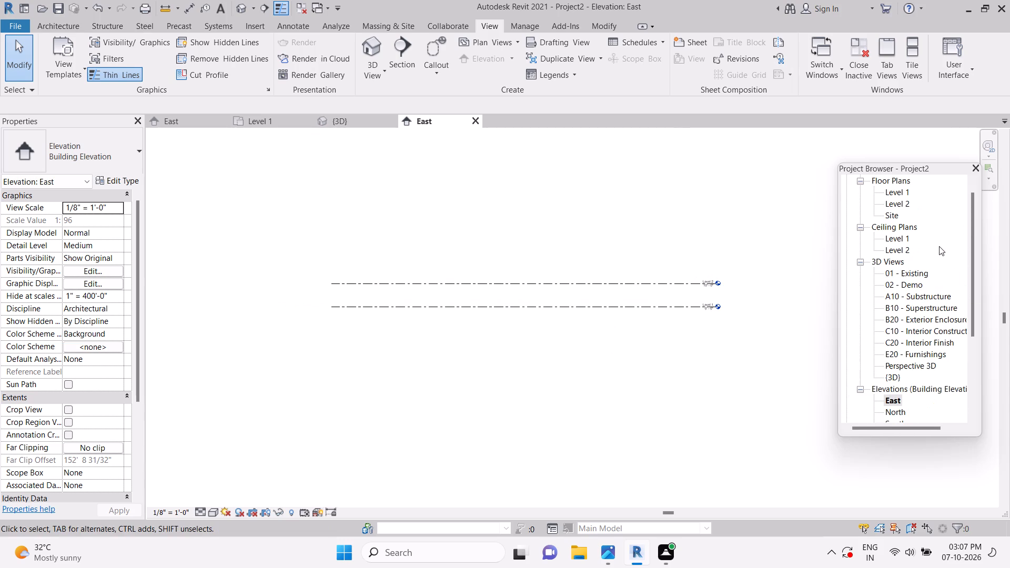
scroll(939, 246, "up", 3)
double_click(899, 199)
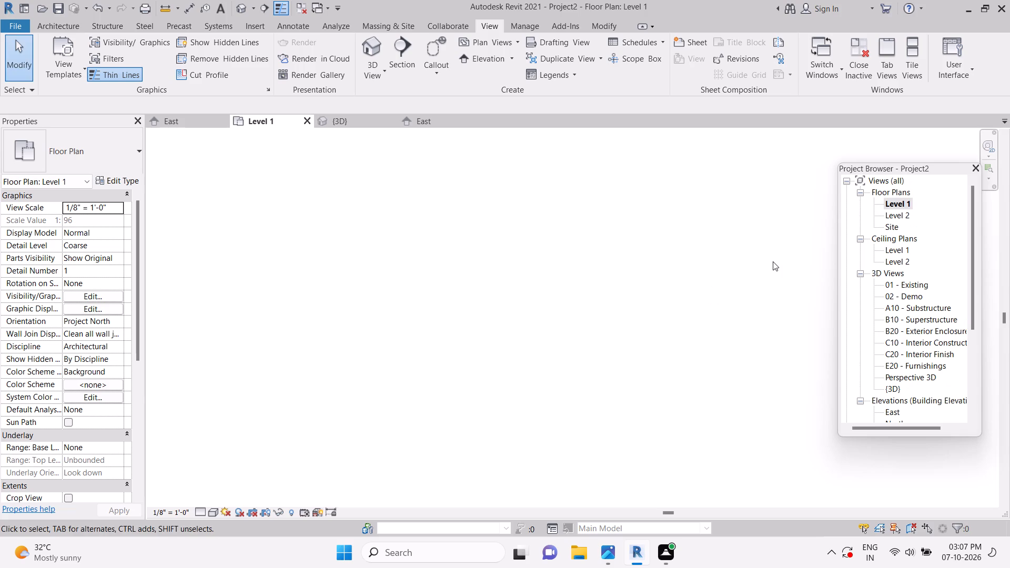
scroll(608, 339, "up", 3)
scroll(605, 333, "down", 6)
scroll(600, 263, "down", 4)
scroll(600, 263, "up", 3)
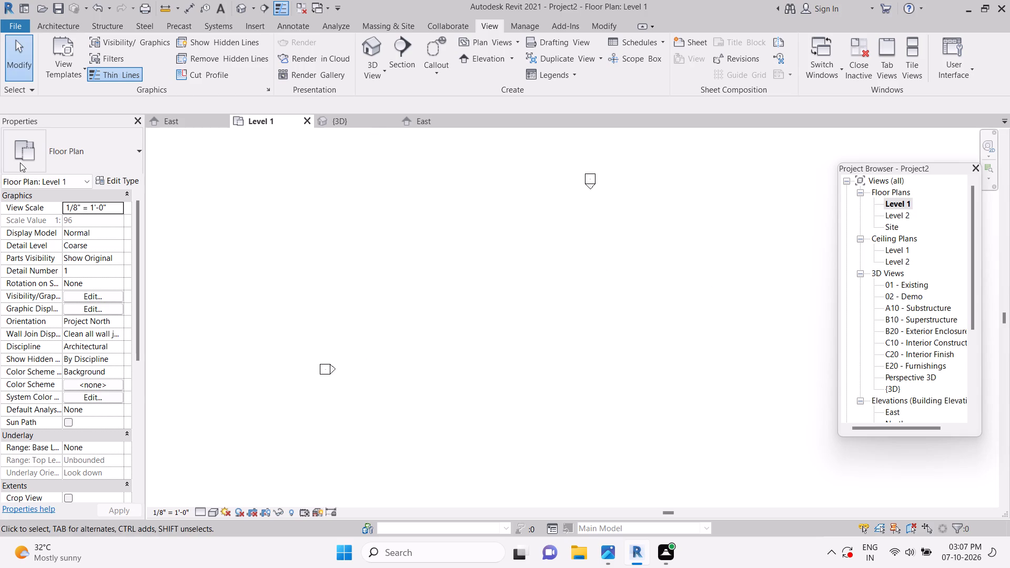
Draw a horizontal Generic - 8" wall 40'-0" long on Level 1, between the elevation markers, with its height up to Level 2.
left_click(63, 21)
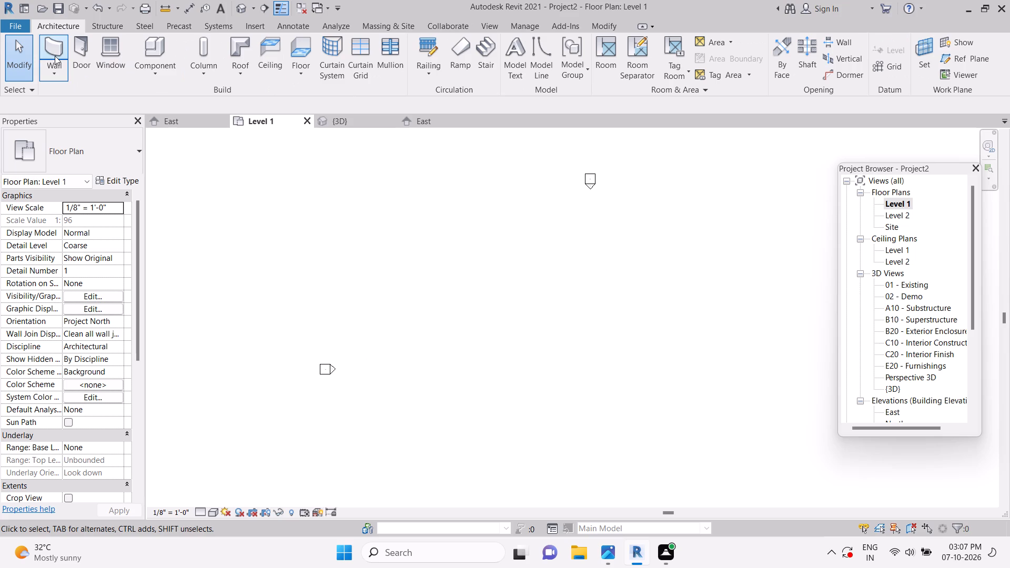
left_click(55, 56)
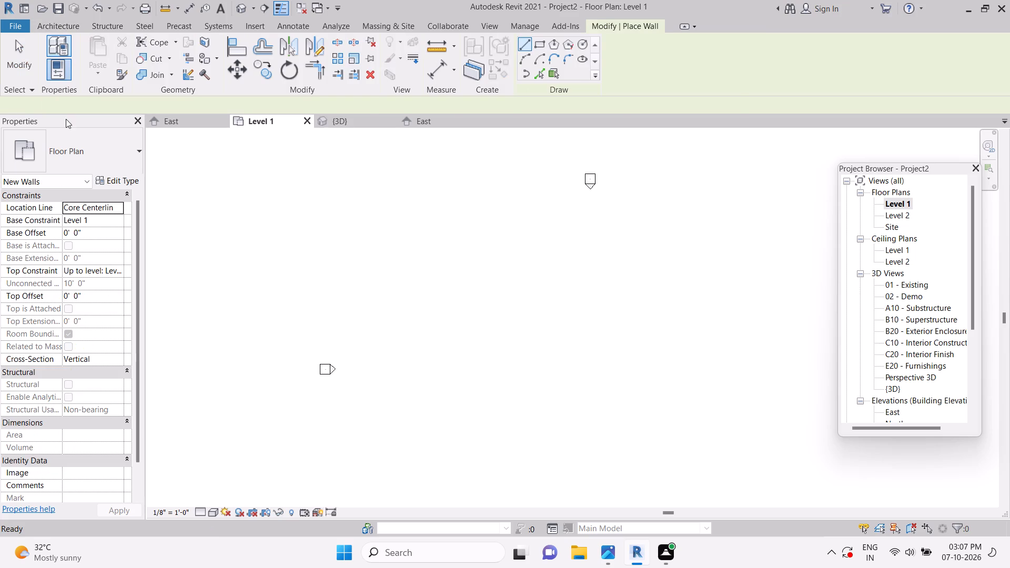
left_click(98, 157)
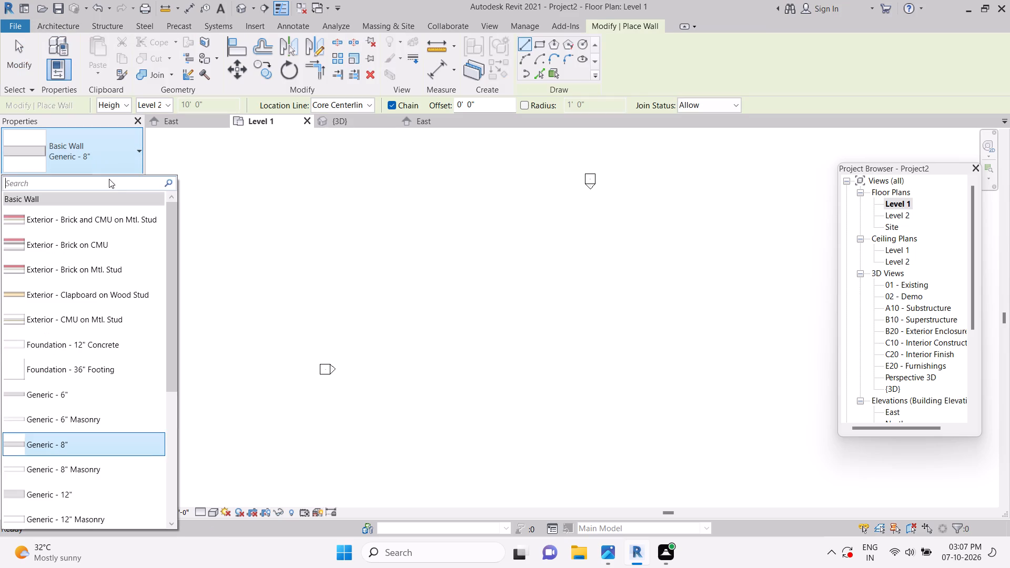
left_click(95, 432)
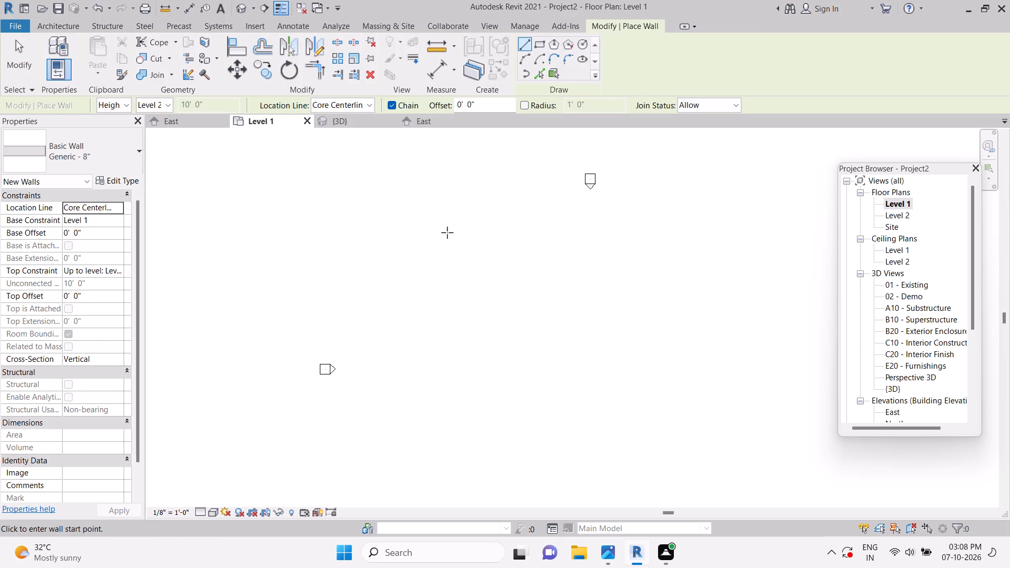
left_click_drag(447, 232, 623, 230)
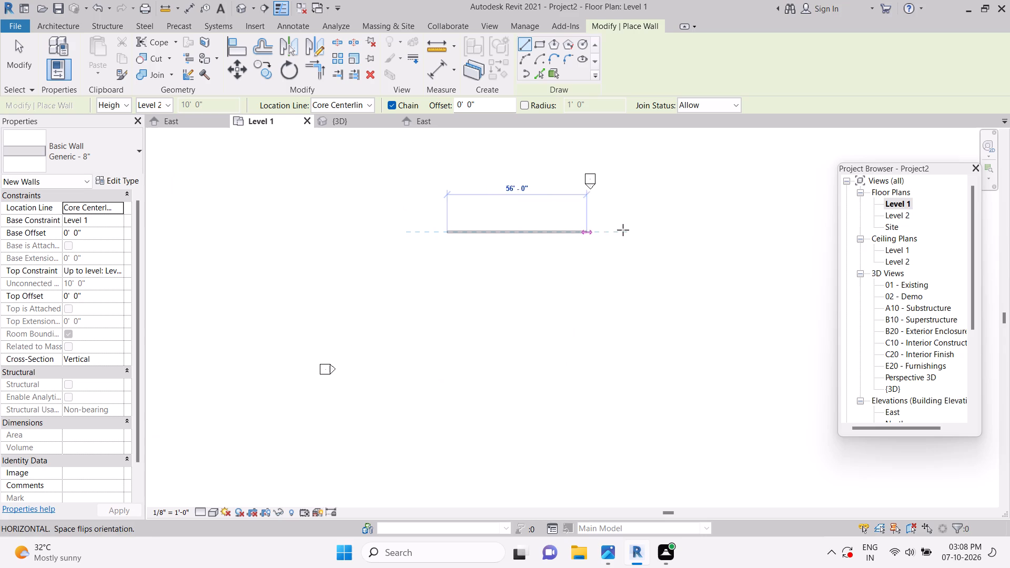
left_click_drag(623, 230, 619, 239)
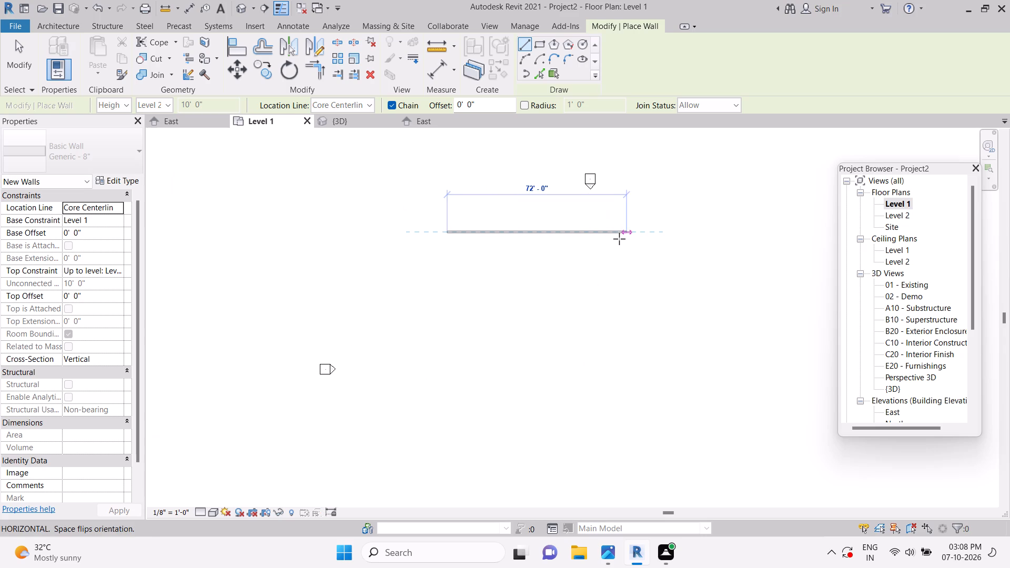
left_click_drag(619, 239, 598, 232)
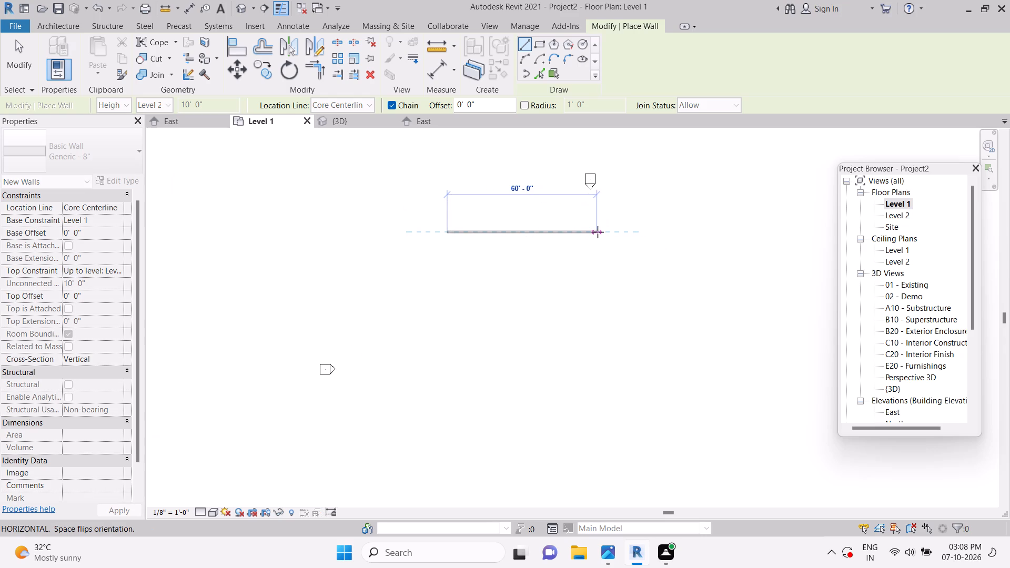
left_click_drag(598, 232, 581, 231)
left_click_drag(581, 231, 549, 239)
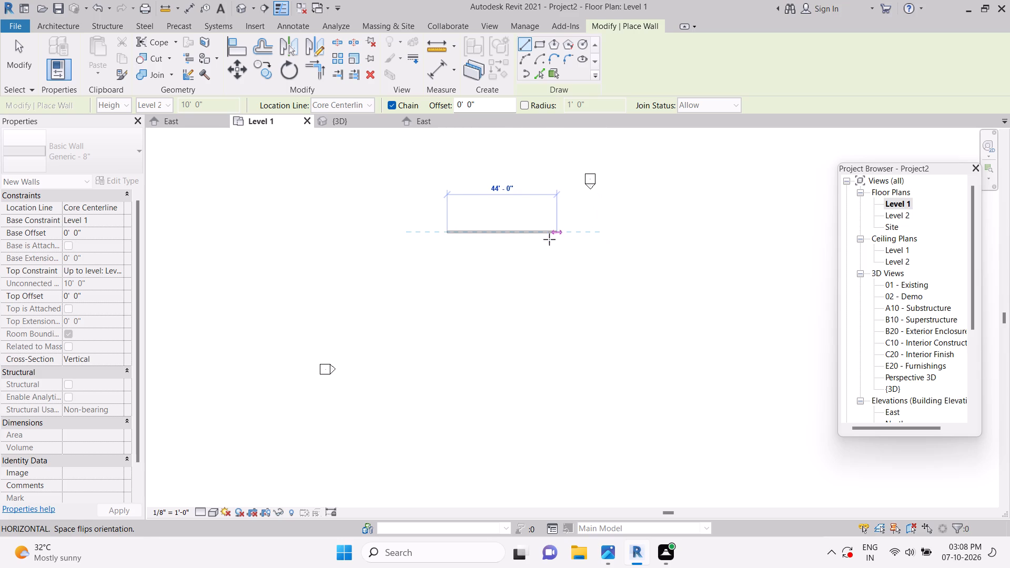
left_click_drag(549, 239, 553, 229)
left_click_drag(553, 229, 553, 228)
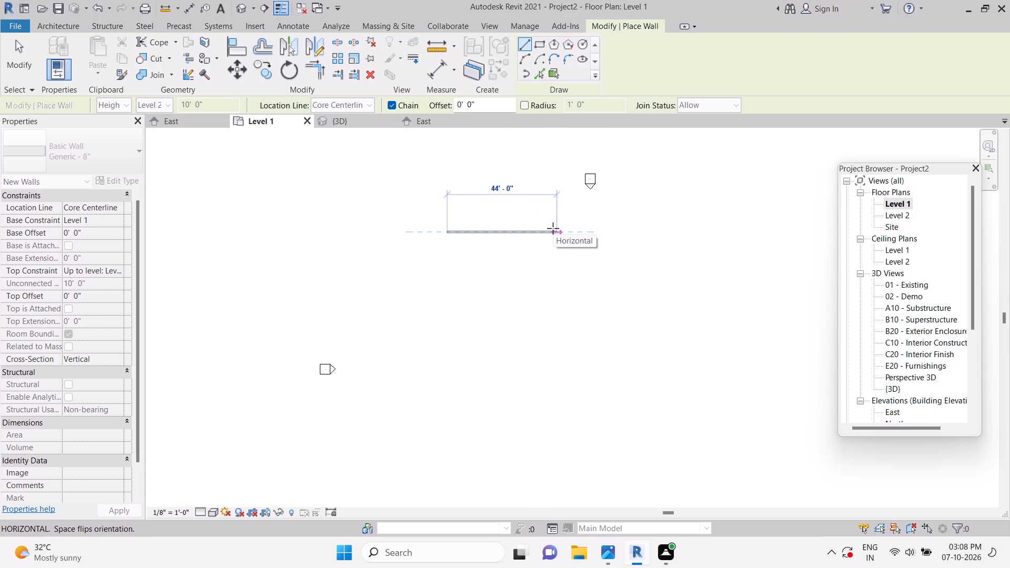
left_click_drag(553, 228, 549, 229)
left_click(544, 228)
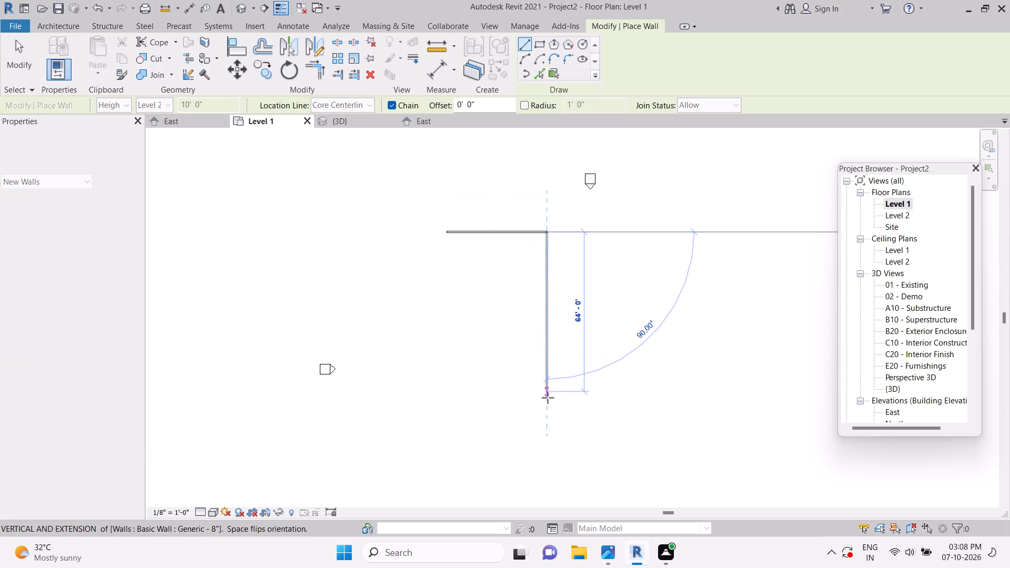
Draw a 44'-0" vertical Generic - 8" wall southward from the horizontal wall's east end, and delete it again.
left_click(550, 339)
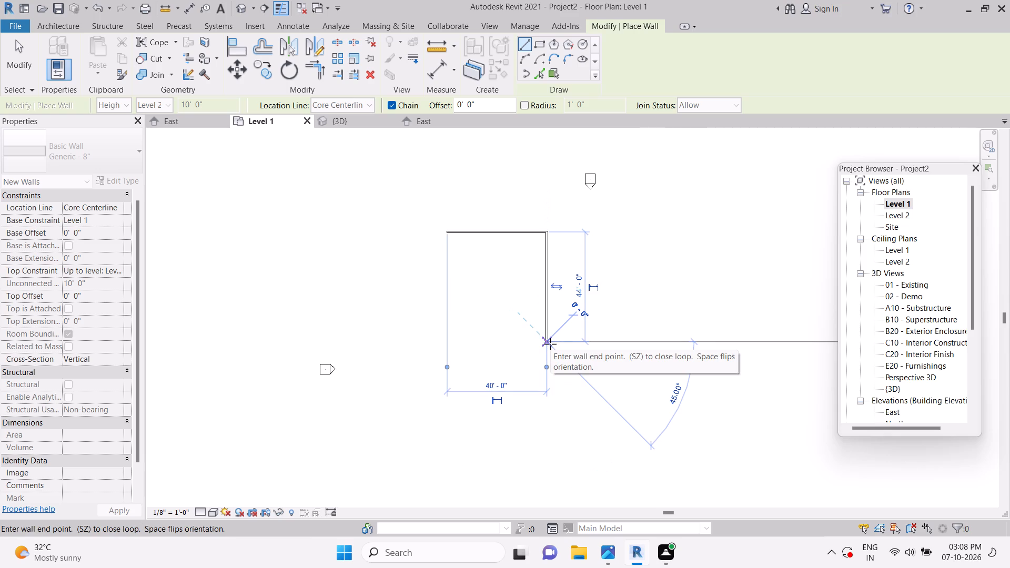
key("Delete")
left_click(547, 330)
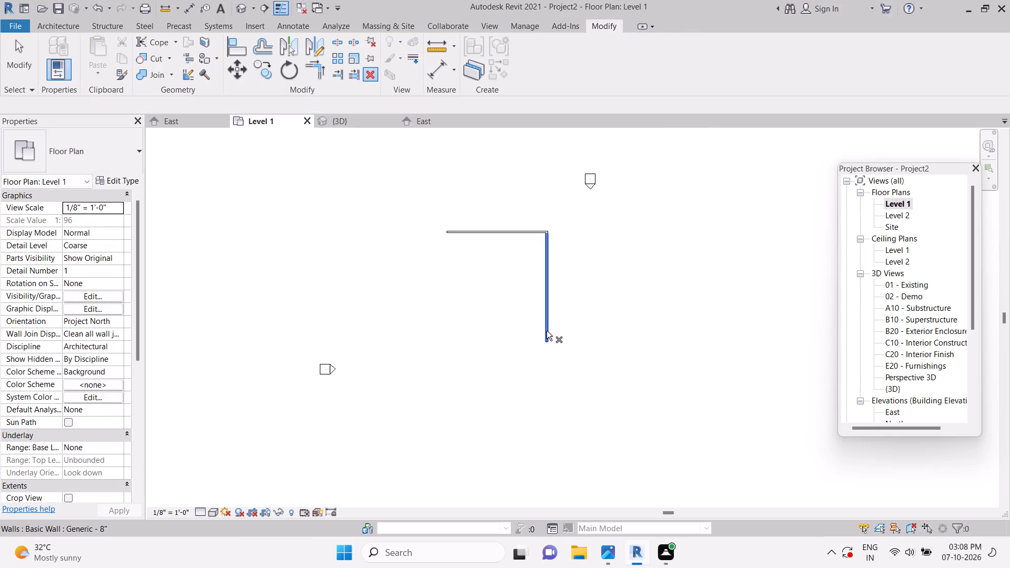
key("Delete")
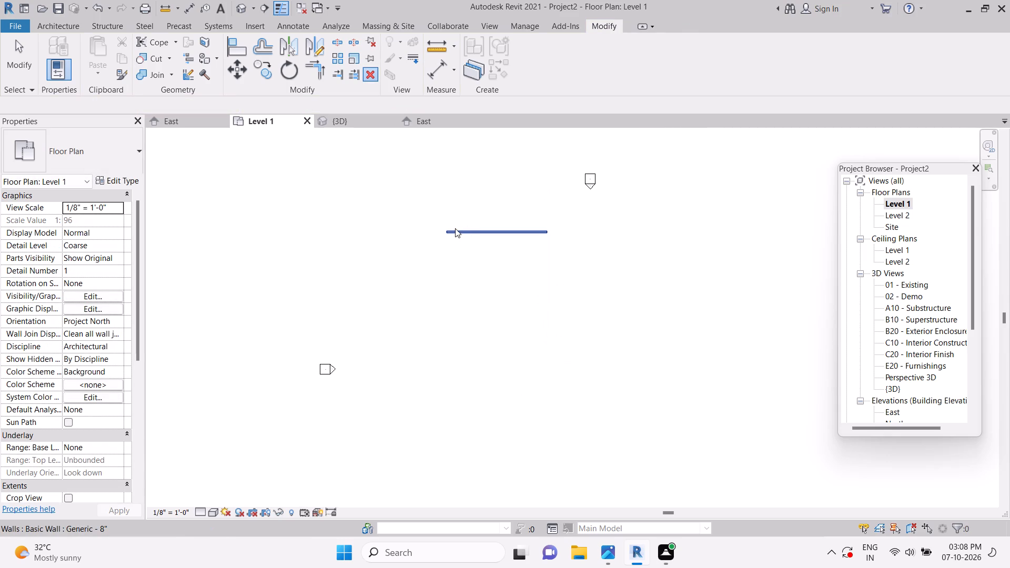
Draw a vertical Generic - 8" wall 60'-0" long southward from the horizontal wall's west end on Level 1, up to Level 2.
left_click(50, 28)
left_click(63, 48)
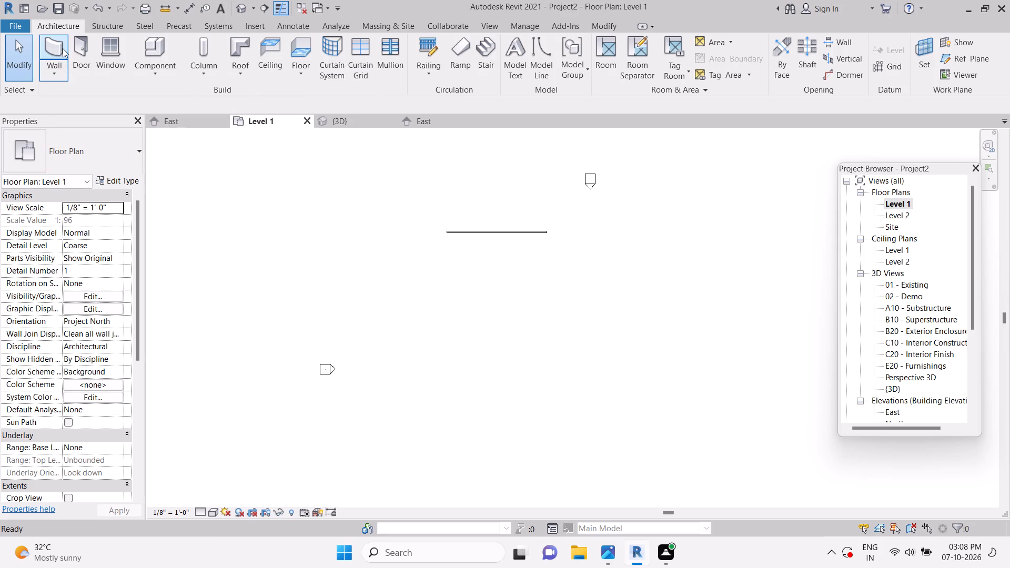
left_click(103, 160)
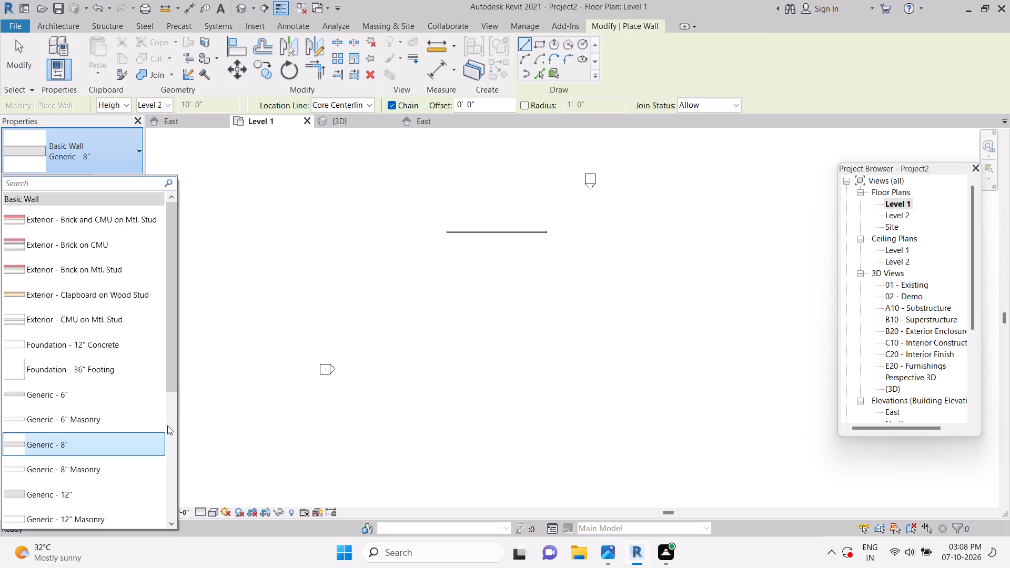
left_click(149, 439)
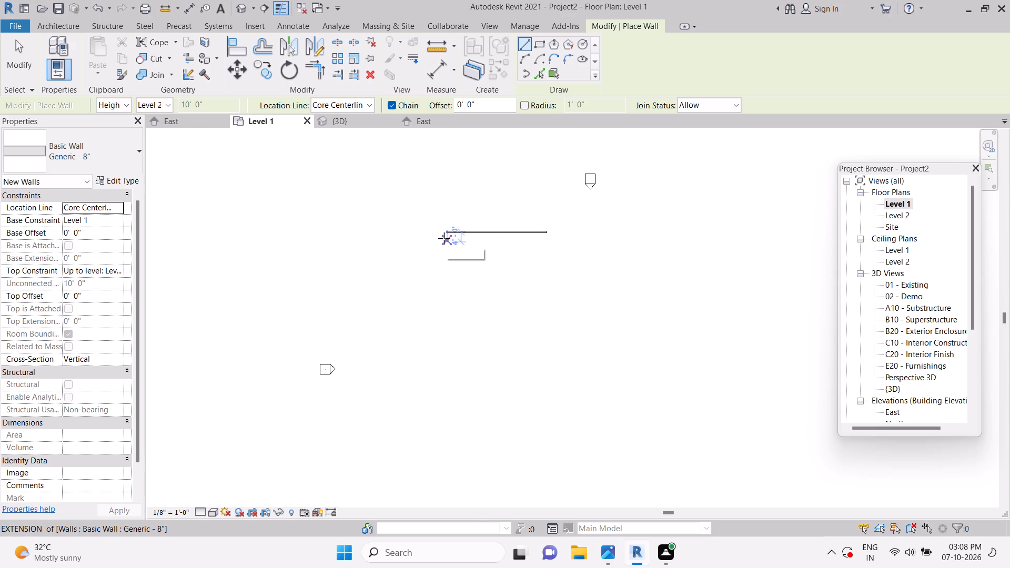
left_click_drag(444, 236, 457, 334)
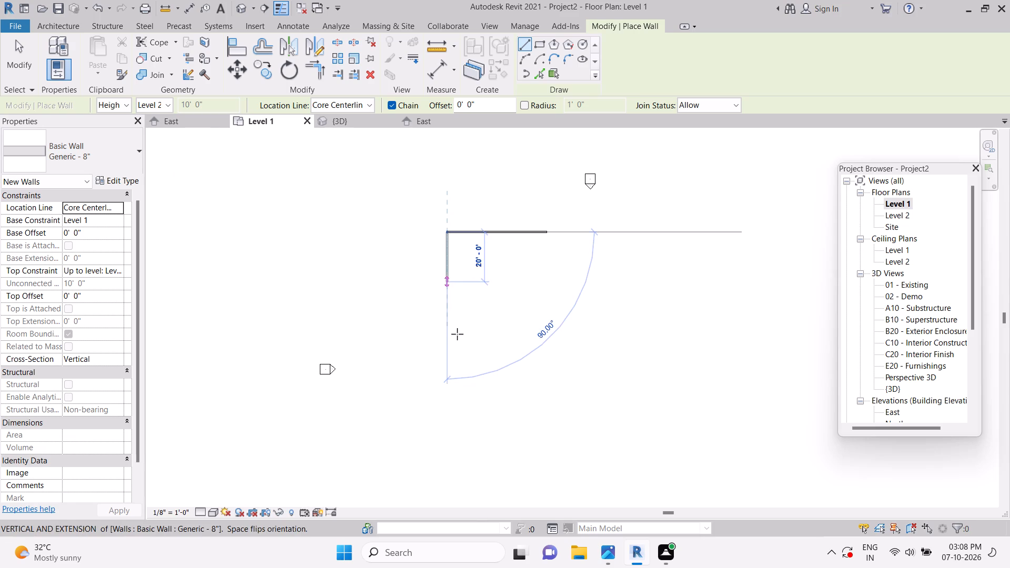
left_click_drag(457, 334, 453, 377)
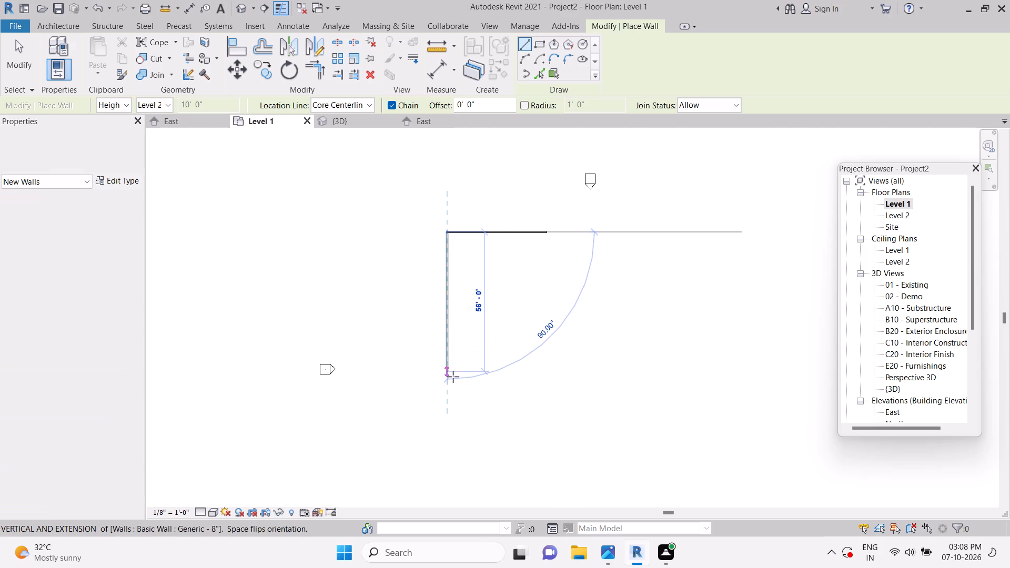
left_click_drag(453, 377, 454, 392)
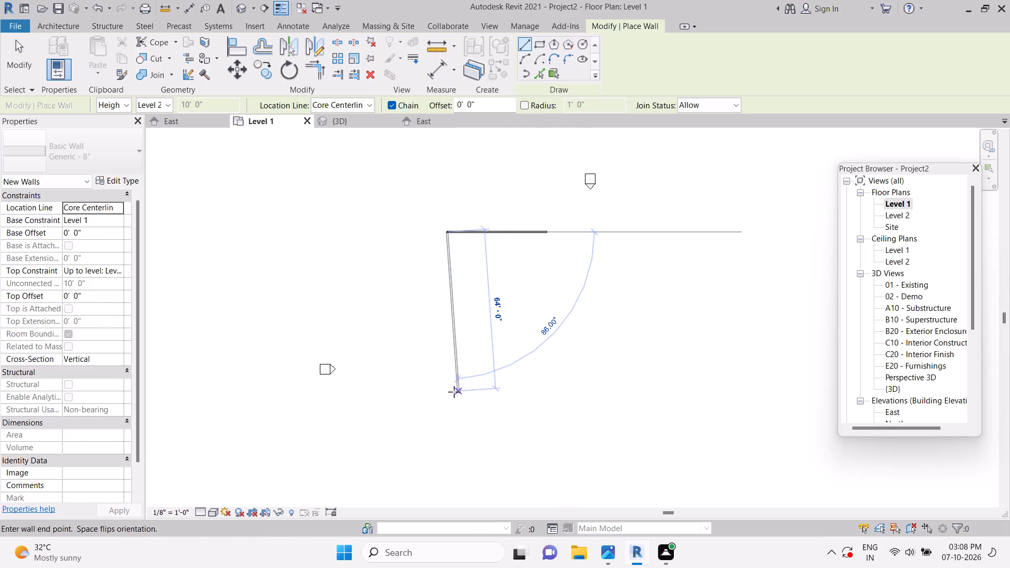
left_click_drag(454, 392, 460, 391)
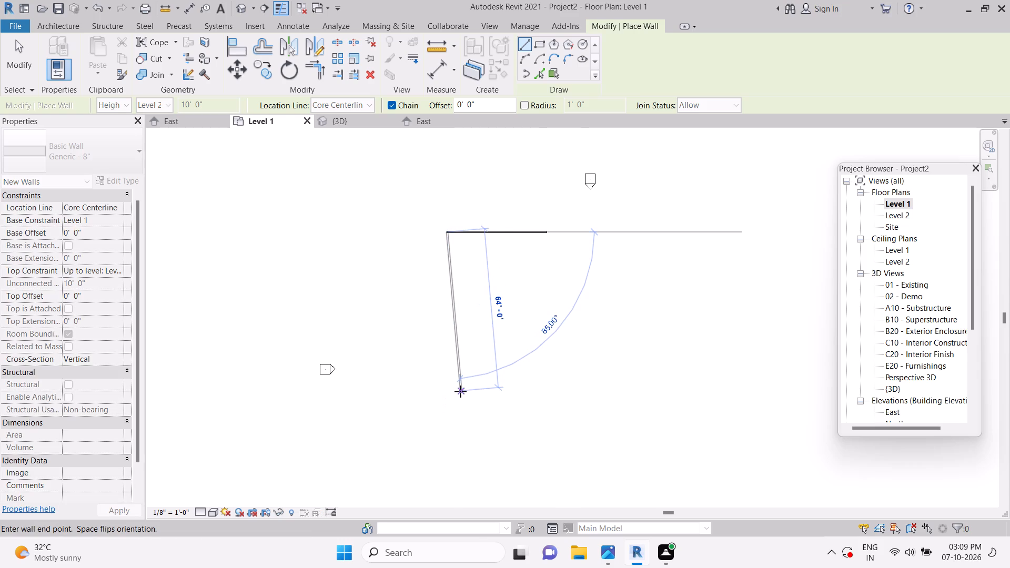
left_click_drag(460, 391, 452, 389)
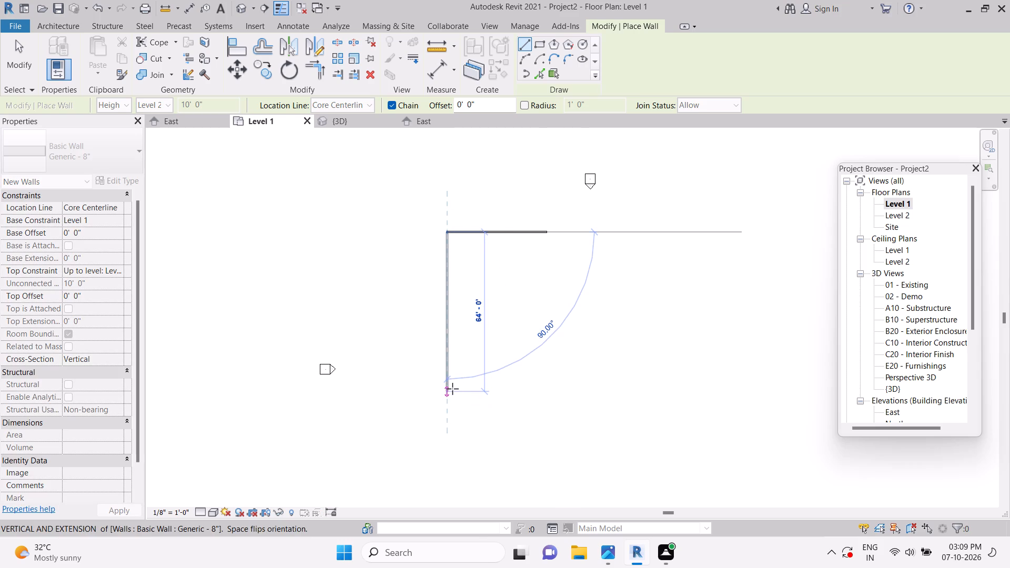
left_click_drag(452, 389, 452, 380)
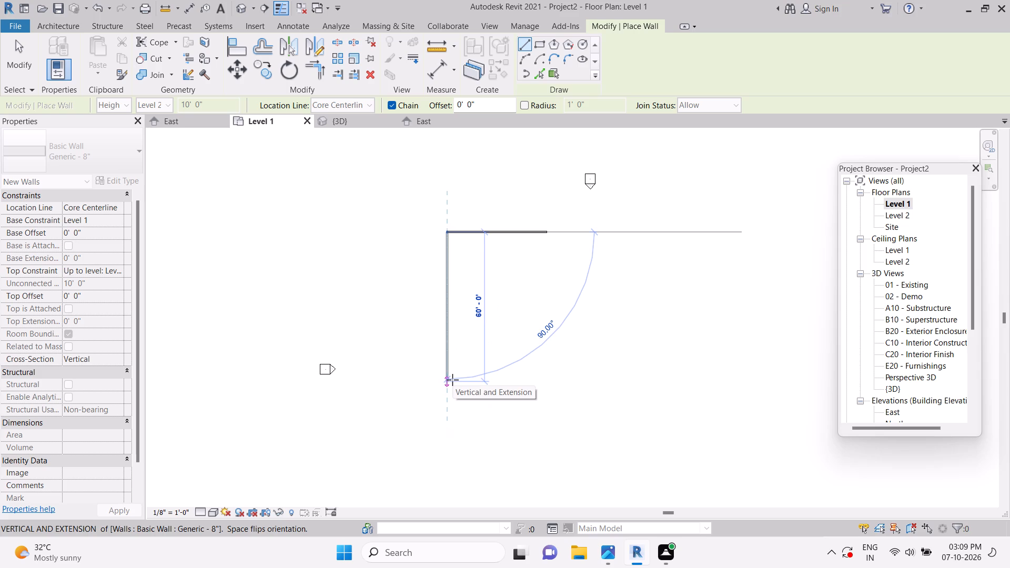
left_click_drag(452, 380, 453, 381)
left_click(448, 379)
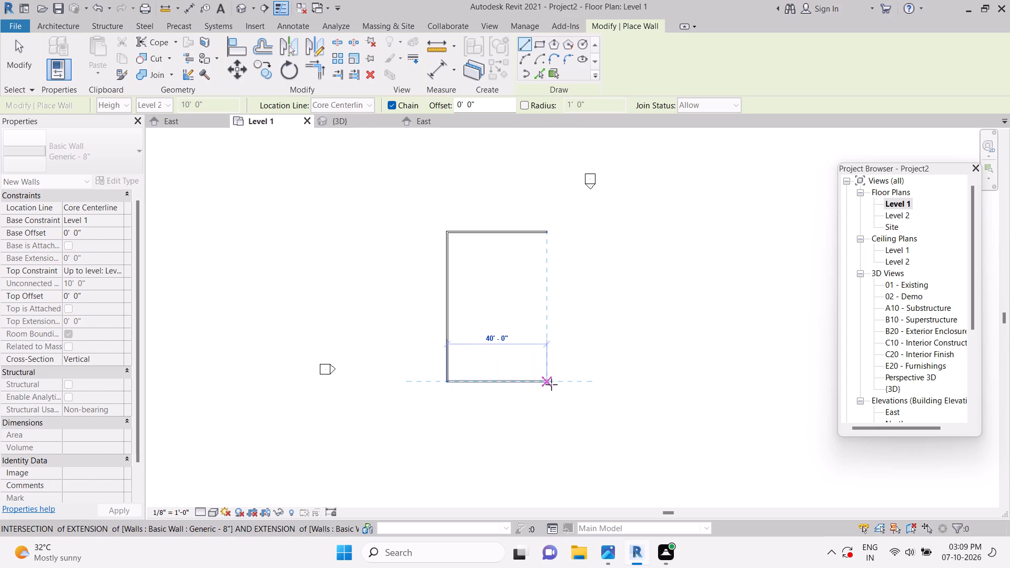
Continue with a horizontal south wall 40'-0" long, ending in line with the north wall's east end.
left_click(551, 384)
left_click(552, 384)
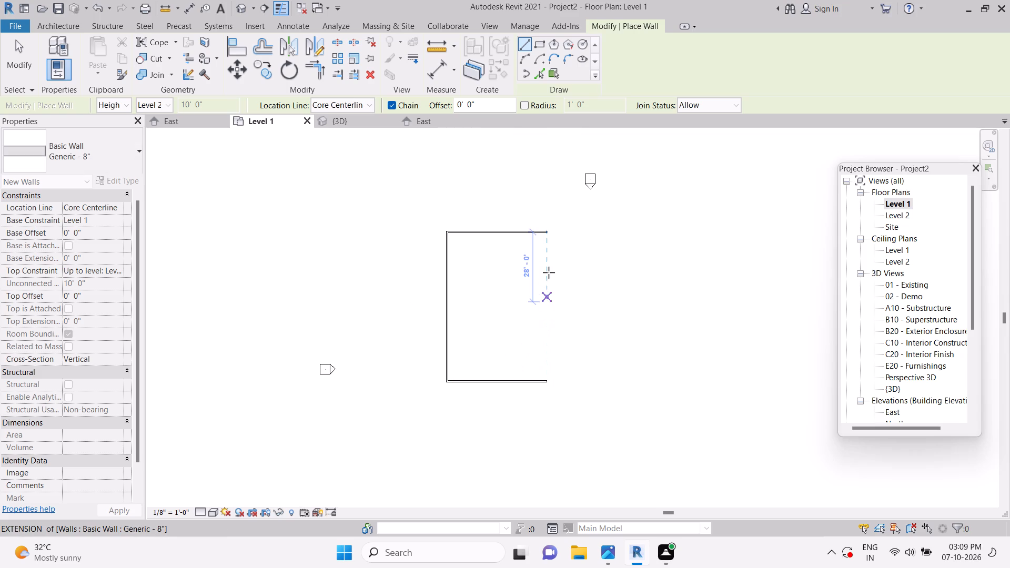
Close the rectangle with an east wall from the north wall's east end to the south wall's east end.
left_click_drag(549, 236, 554, 368)
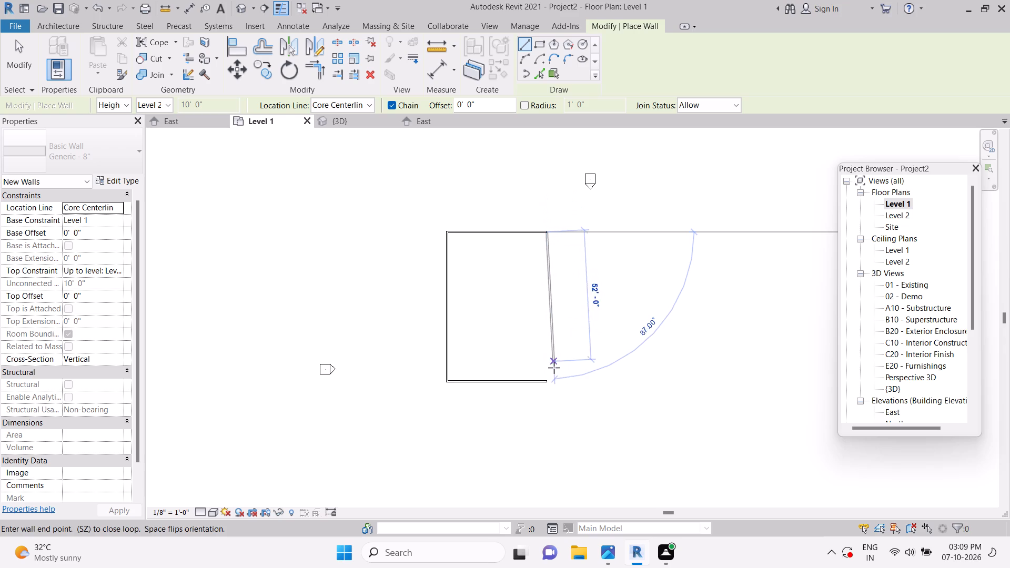
left_click_drag(554, 368, 551, 377)
left_click(551, 378)
left_click(577, 337)
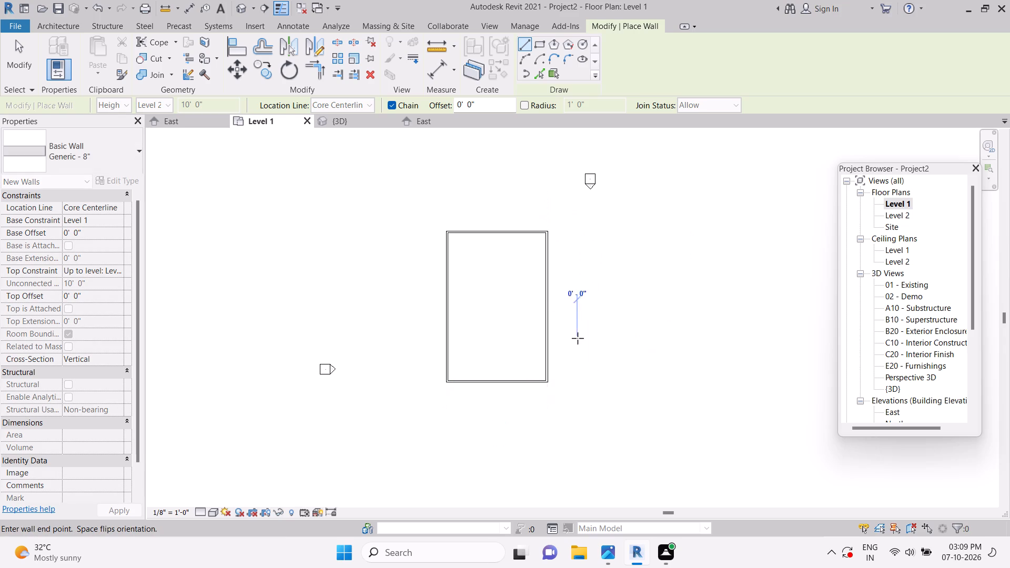
key("Escape")
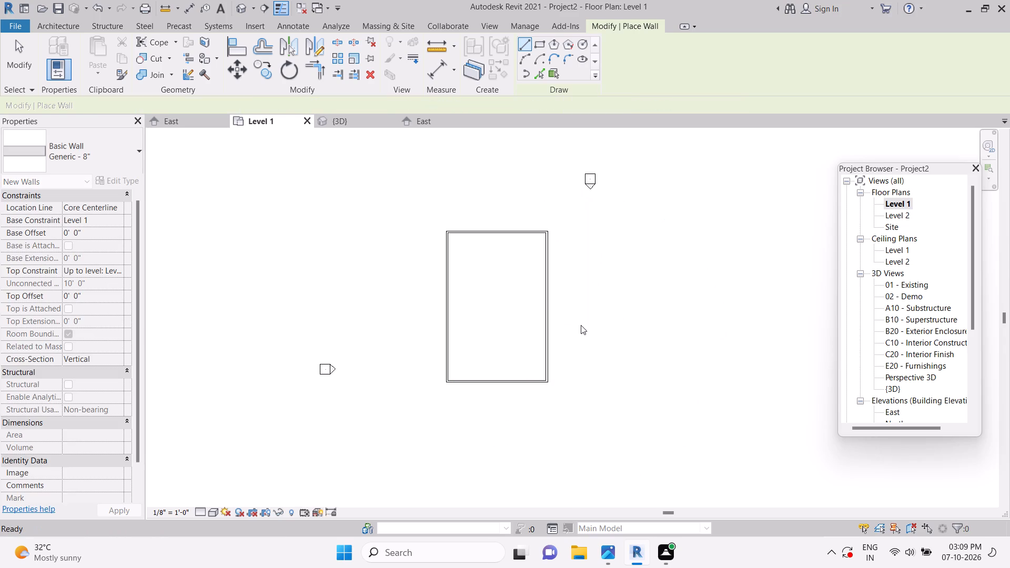
Examine the closed rectangle of walls in the Level 1 plan and in the {3D} view.
scroll(511, 286, "up", 6)
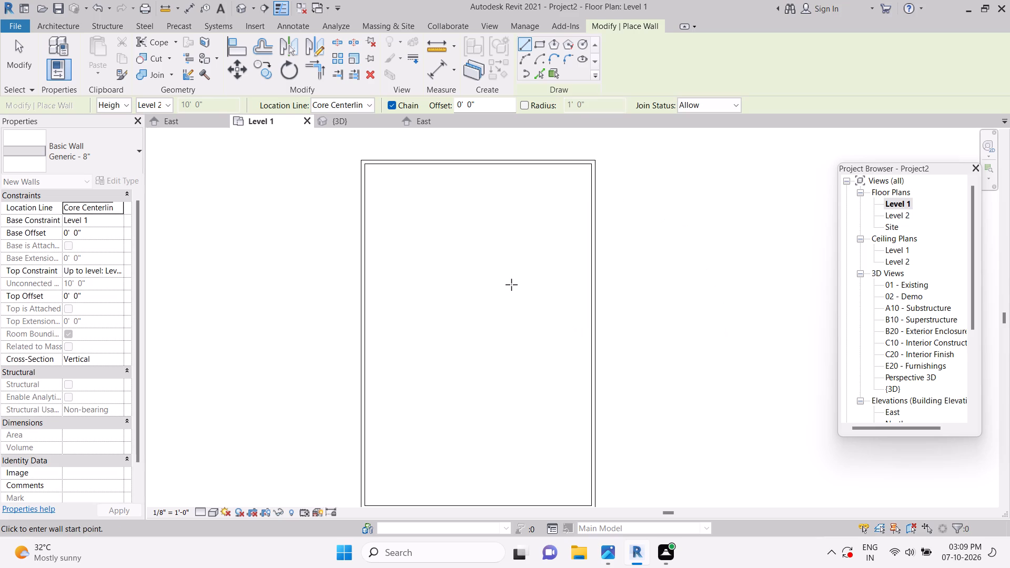
scroll(511, 285, "down", 2)
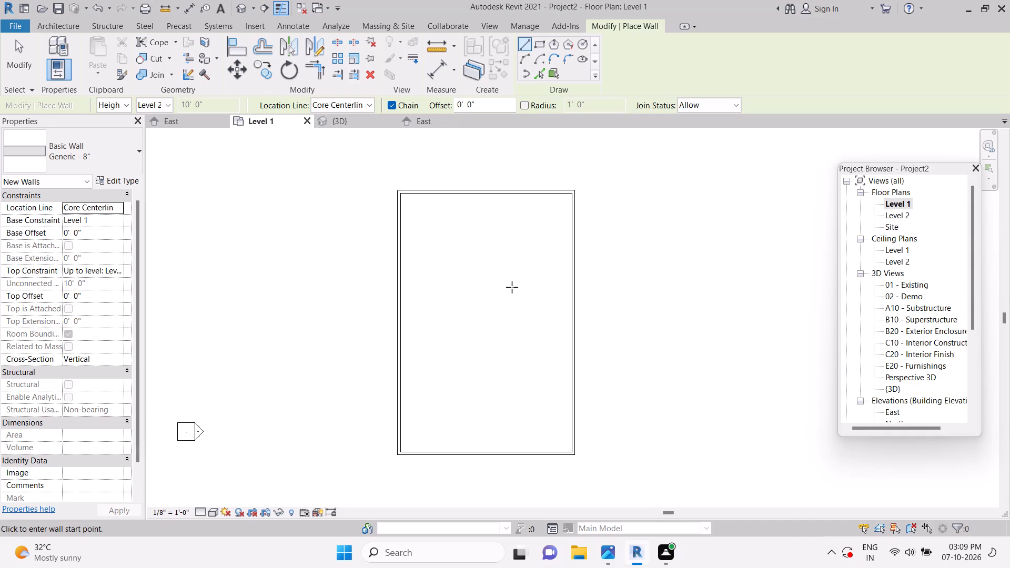
scroll(628, 257, "up", 4)
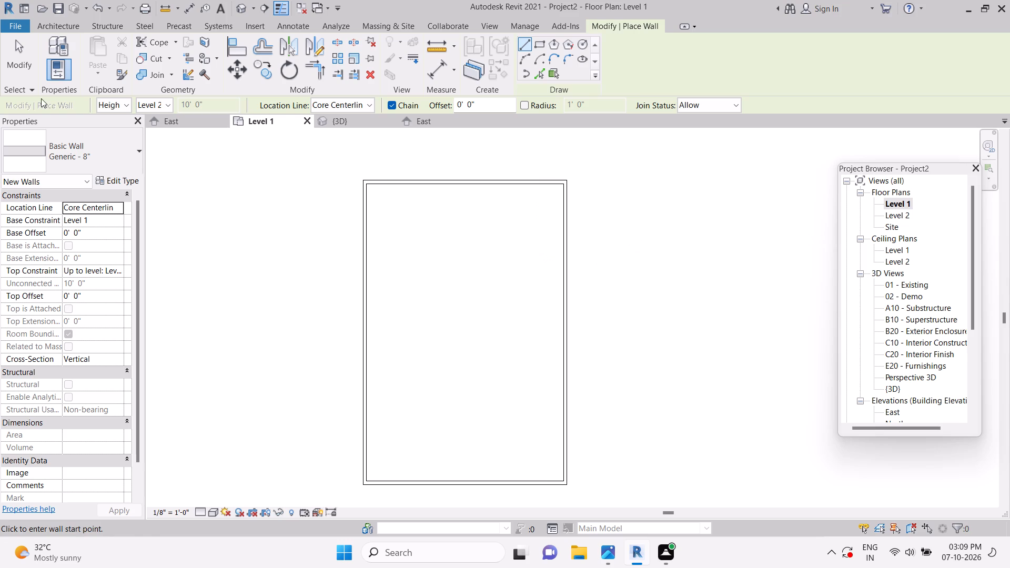
left_click(341, 129)
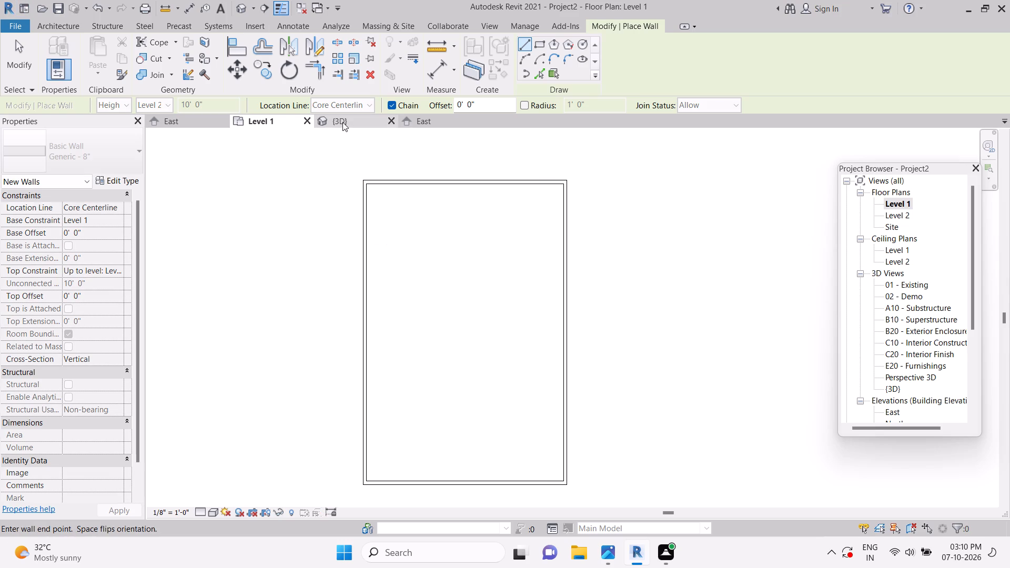
double_click(342, 121)
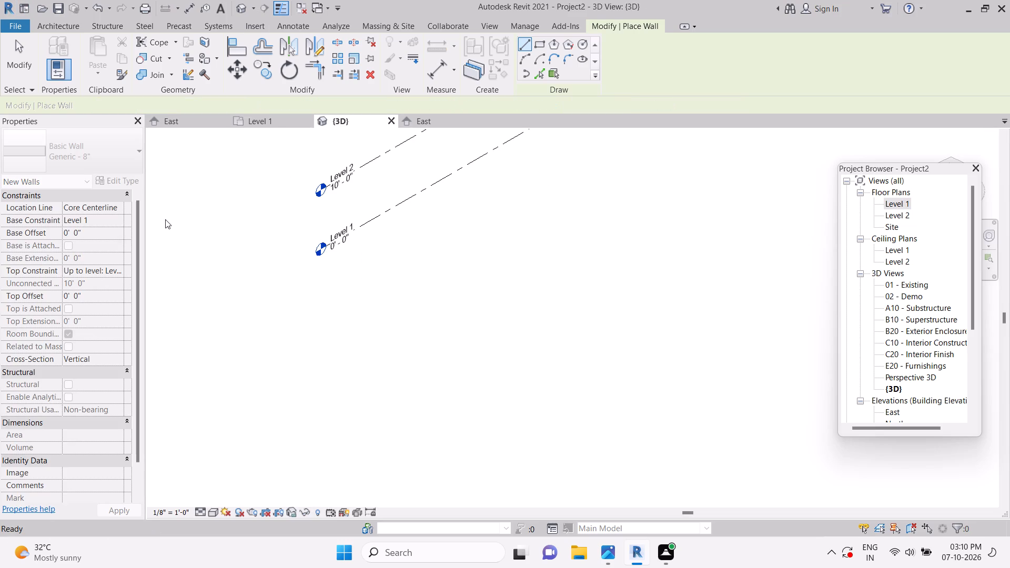
scroll(165, 219, "up", 1)
middle_click_drag(240, 169, 107, 455)
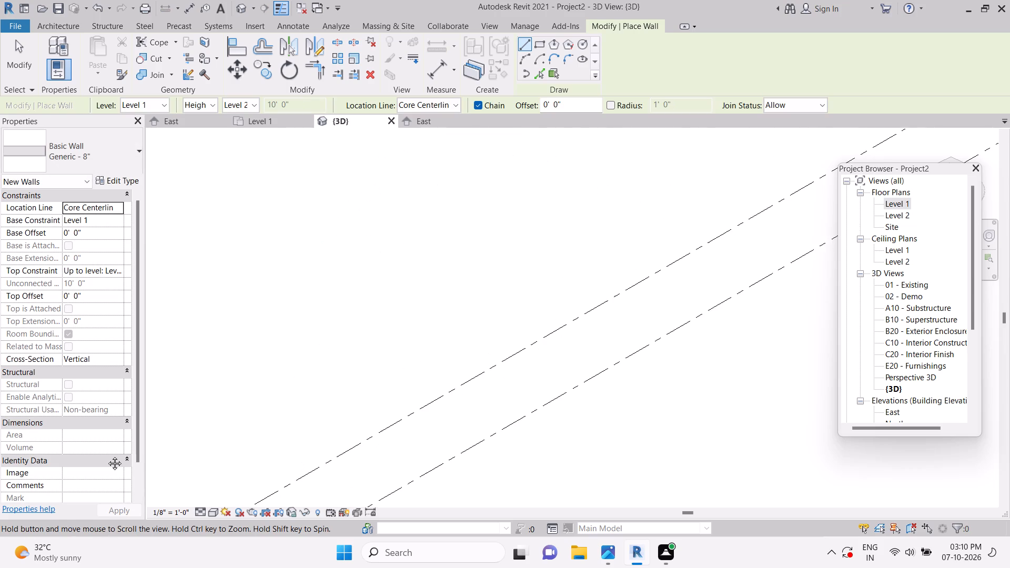
middle_click_drag(107, 455, 93, 442)
middle_click_drag(71, 409, 58, 386)
scroll(648, 439, "down", 7)
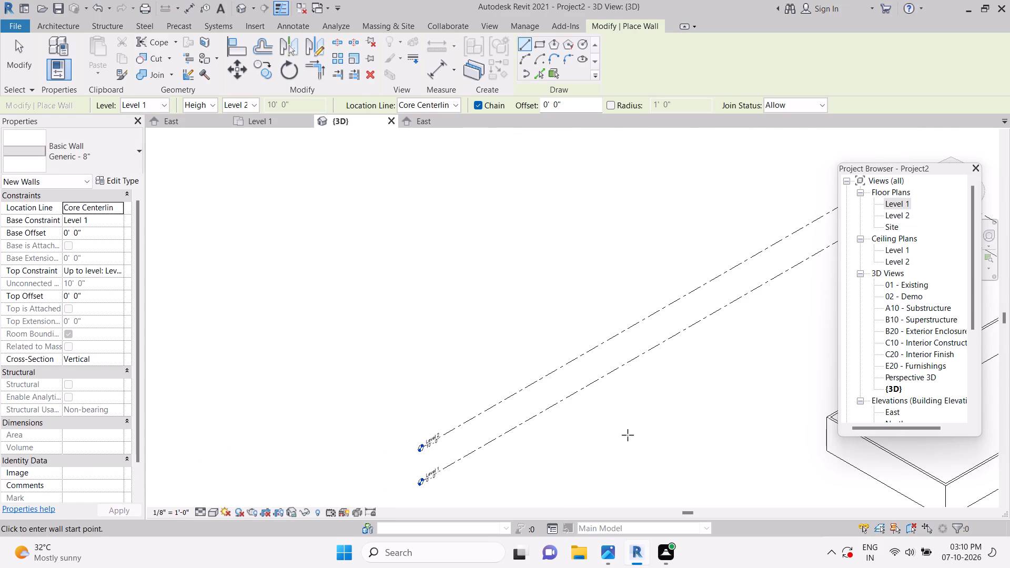
scroll(627, 435, "down", 2)
scroll(634, 435, "up", 1)
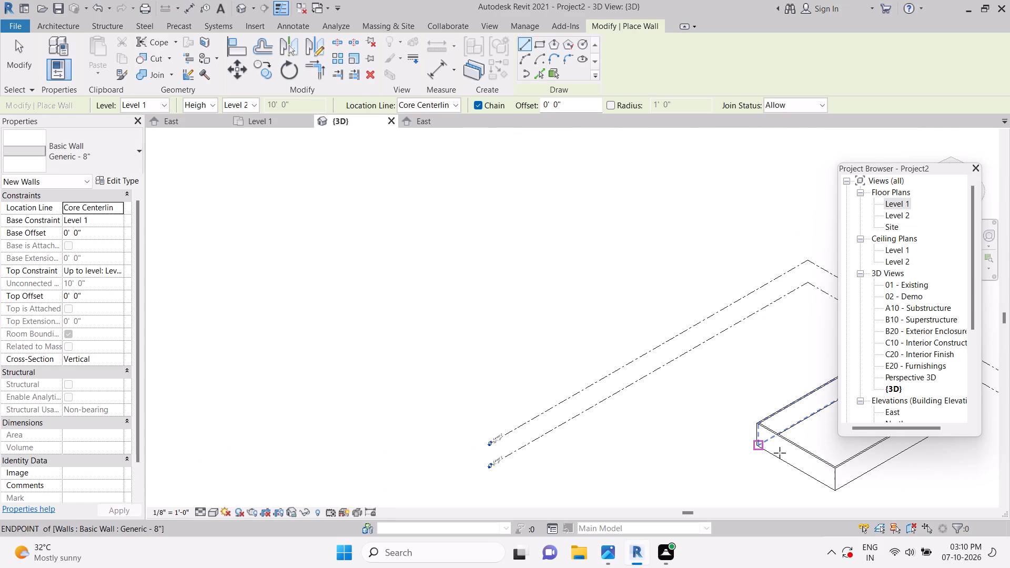
middle_click_drag(802, 438, 534, 414)
scroll(802, 438, "up", 1)
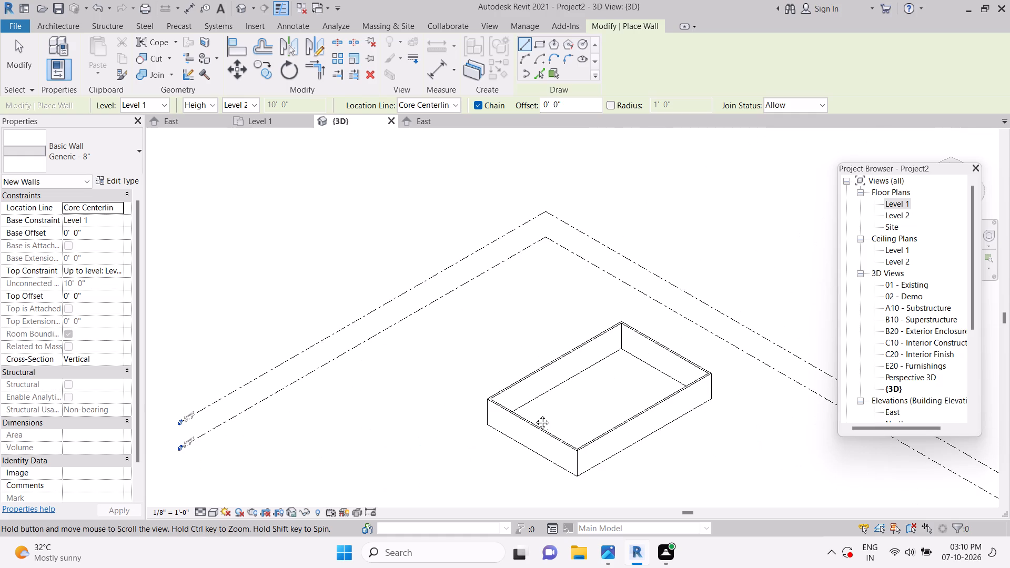
middle_click_drag(534, 414, 480, 334)
scroll(481, 334, "up", 5)
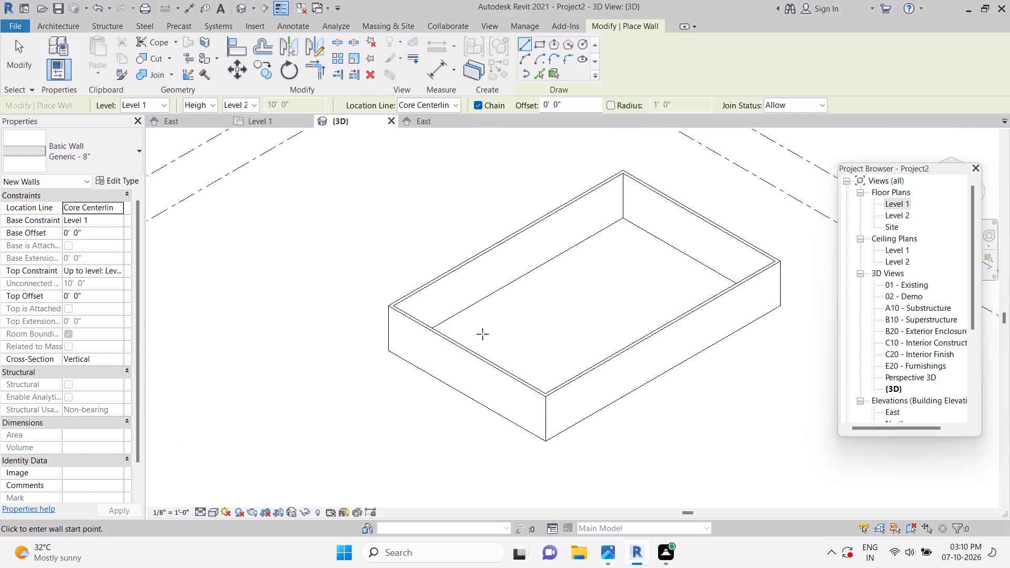
scroll(482, 334, "up", 3)
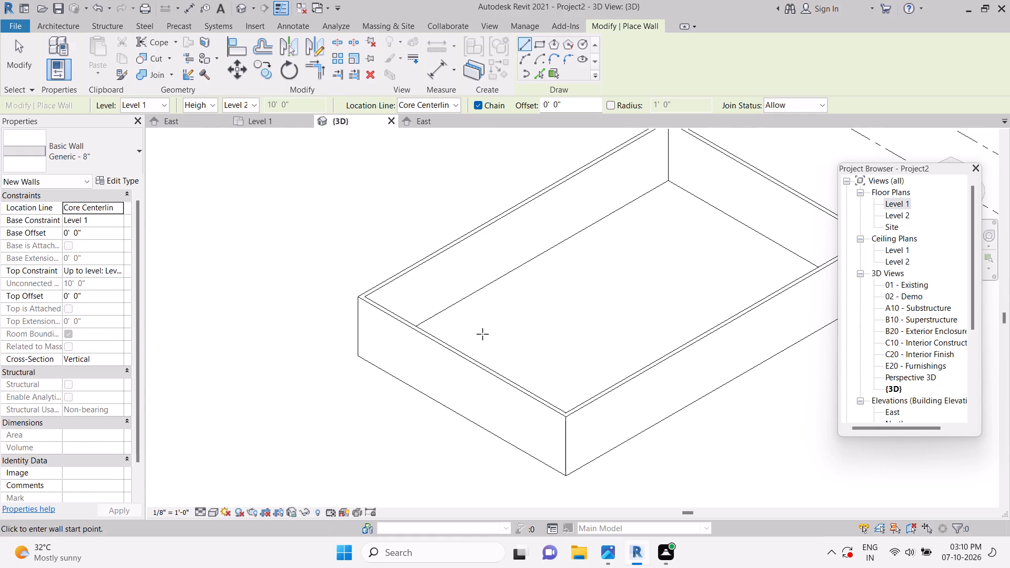
scroll(482, 334, "down", 4)
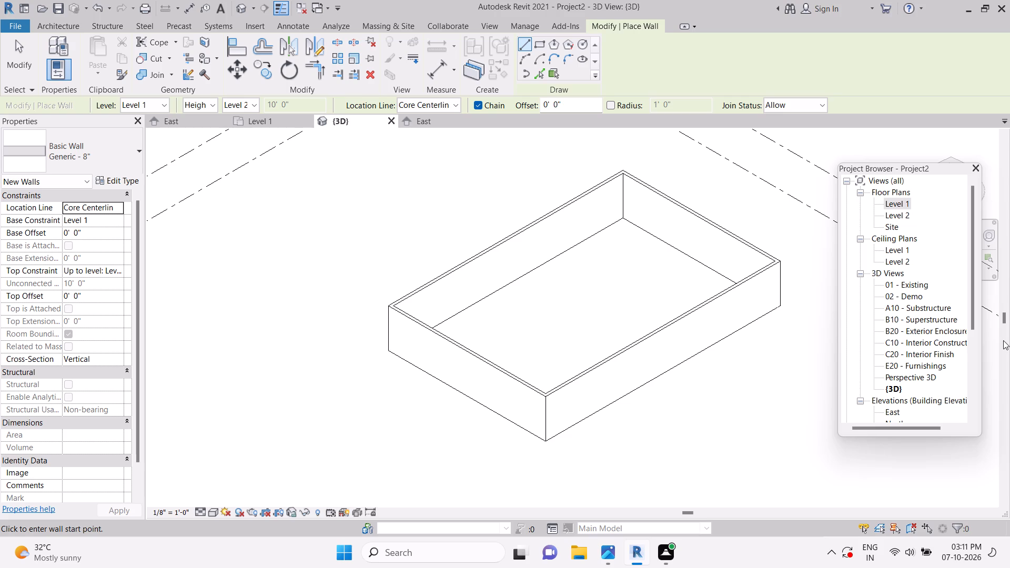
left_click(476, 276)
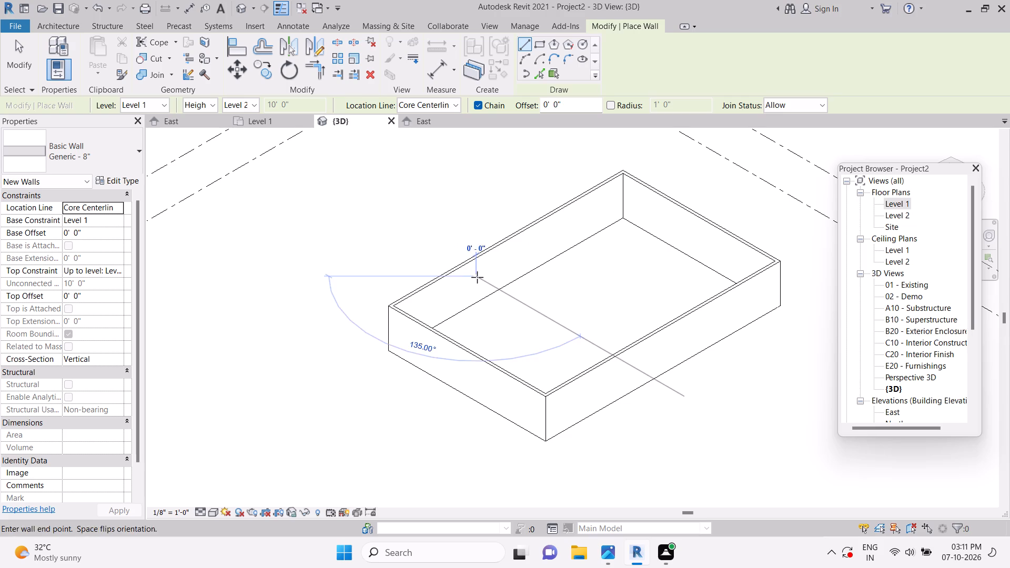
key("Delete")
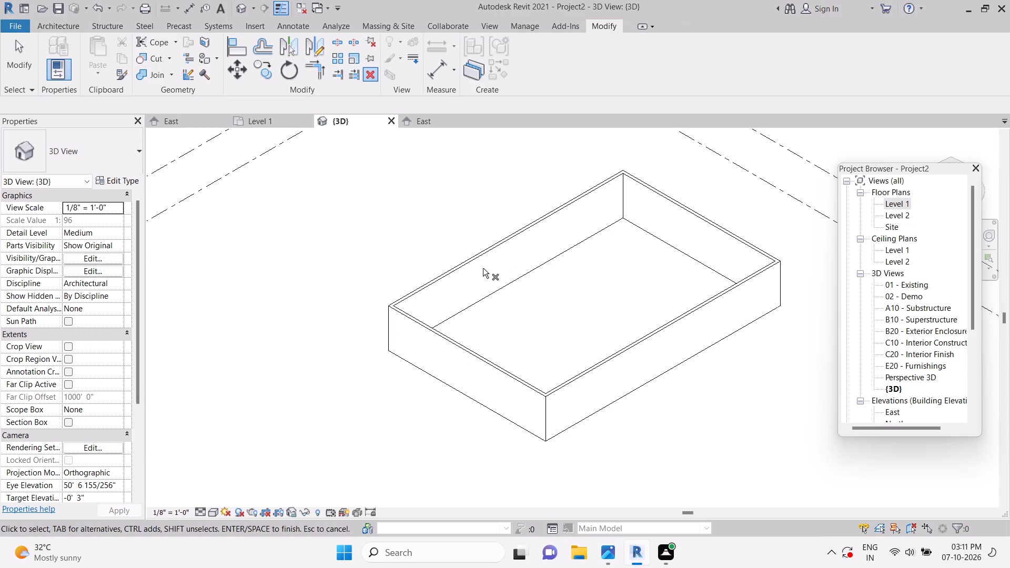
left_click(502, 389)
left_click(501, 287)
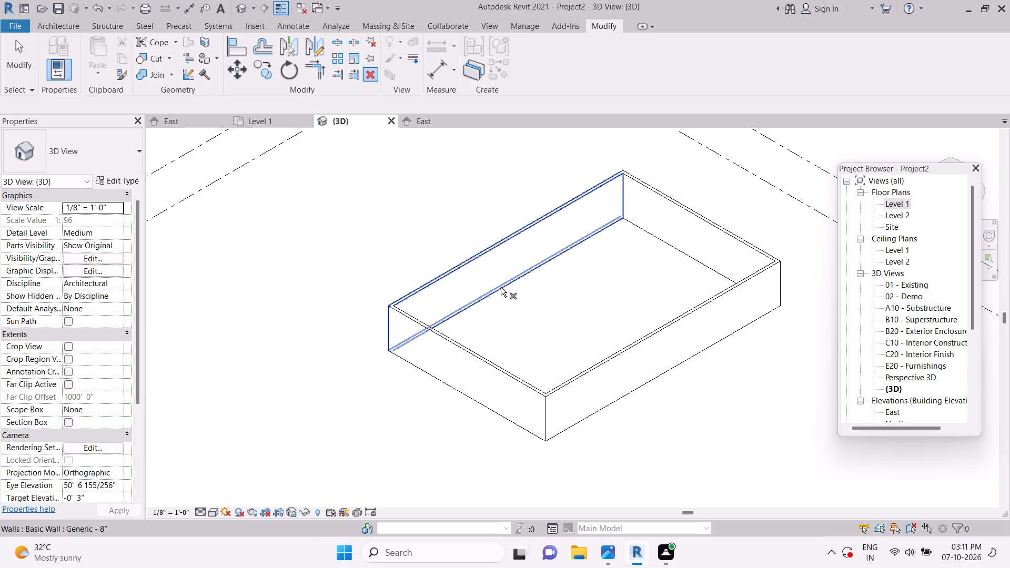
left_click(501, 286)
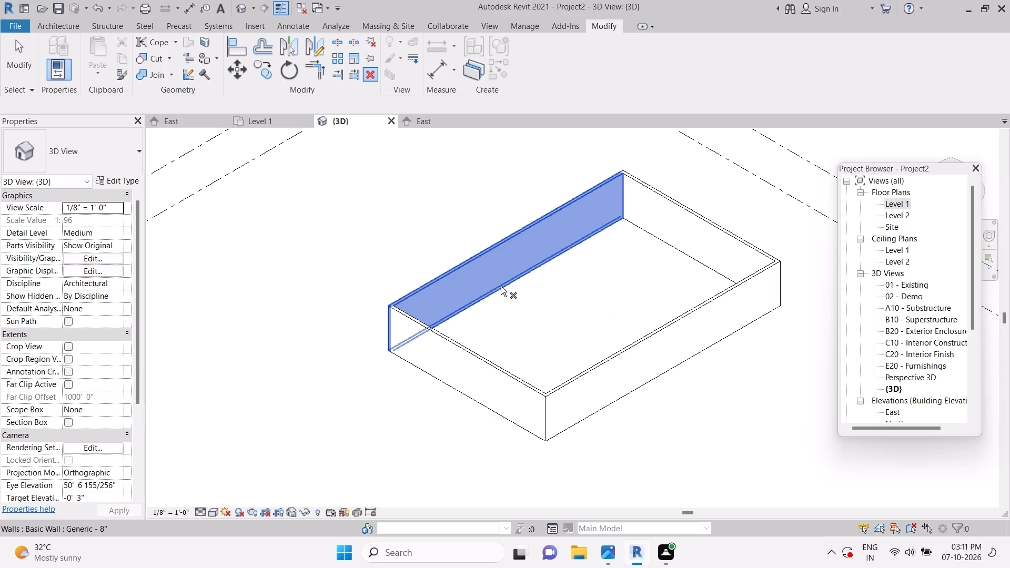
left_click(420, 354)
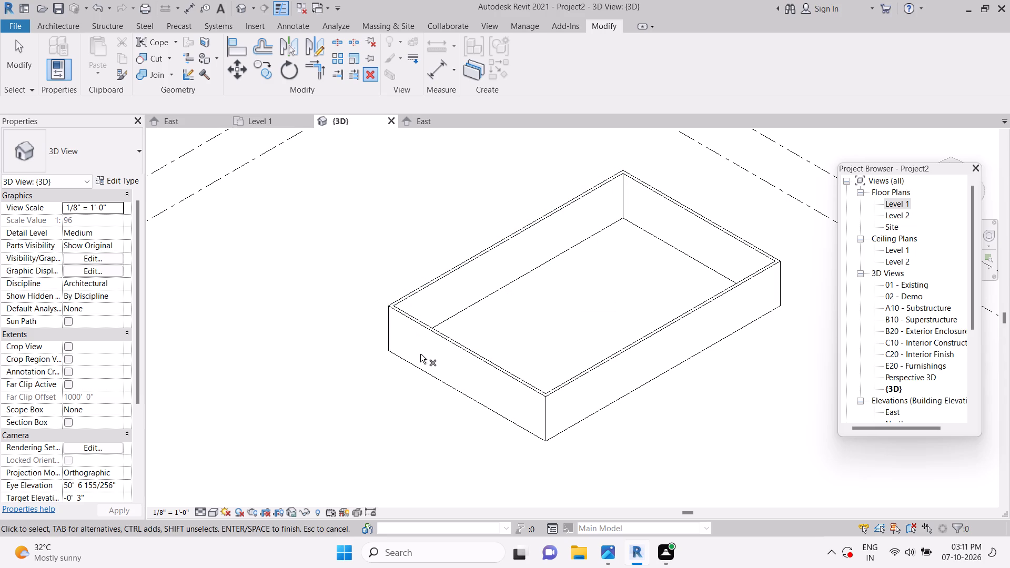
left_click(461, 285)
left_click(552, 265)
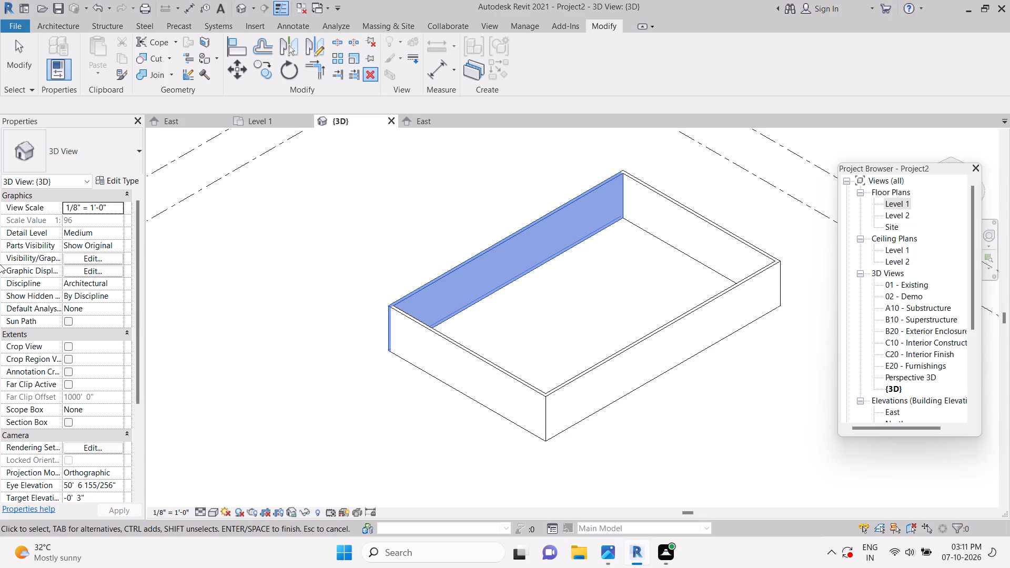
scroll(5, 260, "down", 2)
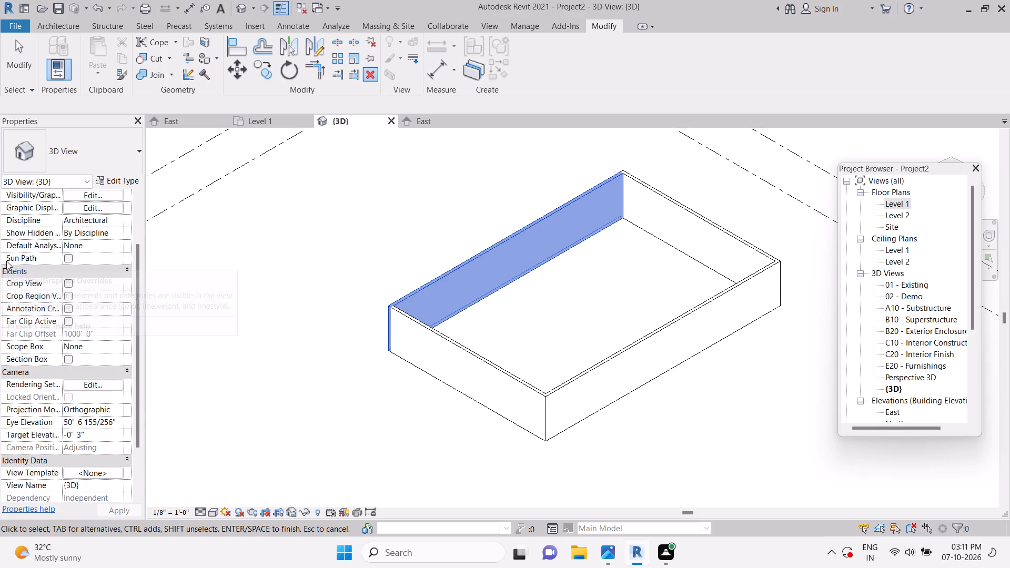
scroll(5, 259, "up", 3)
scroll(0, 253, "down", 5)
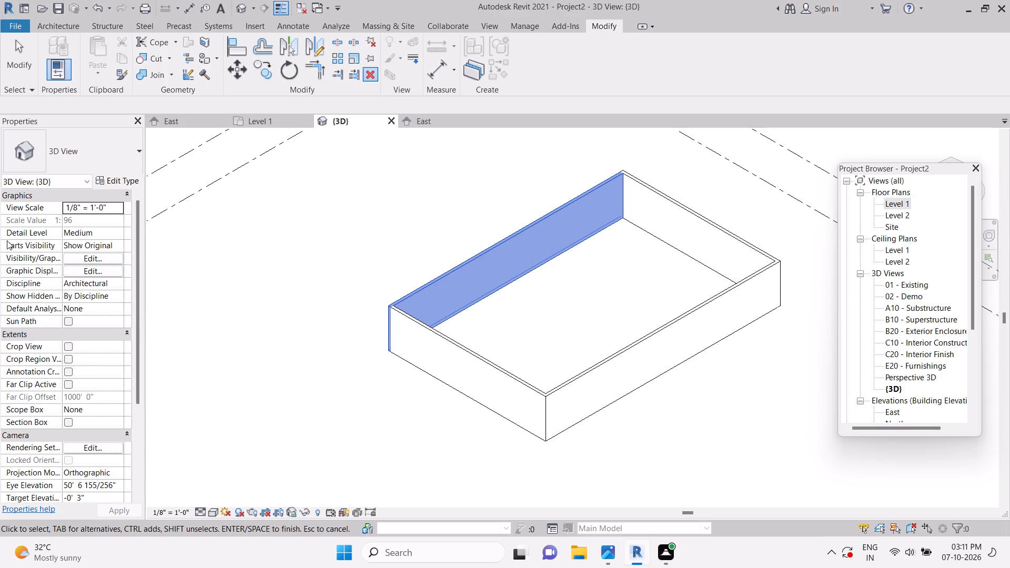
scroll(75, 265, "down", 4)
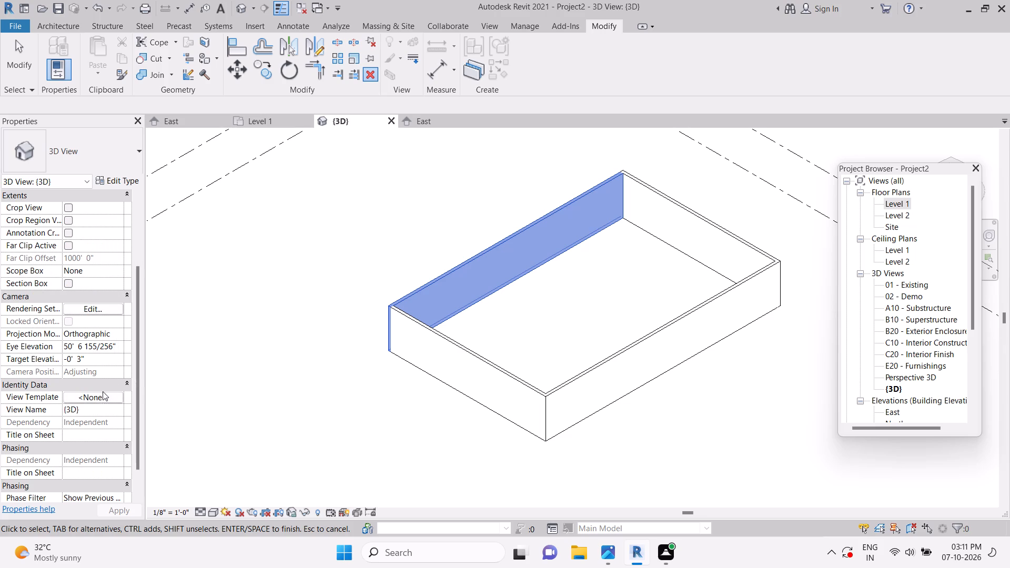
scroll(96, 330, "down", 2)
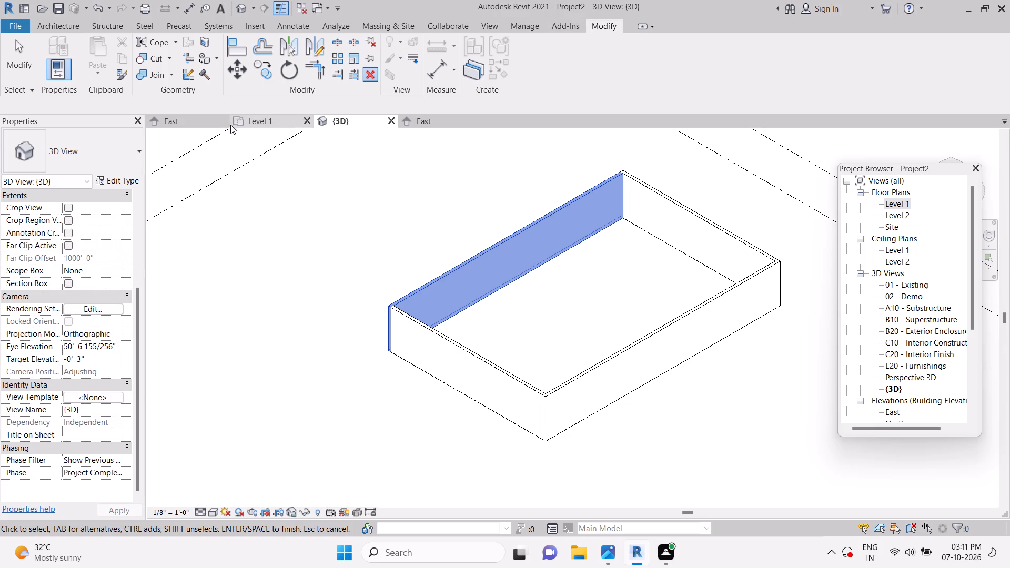
Switch to the Level 1 floor plan.
left_click(264, 120)
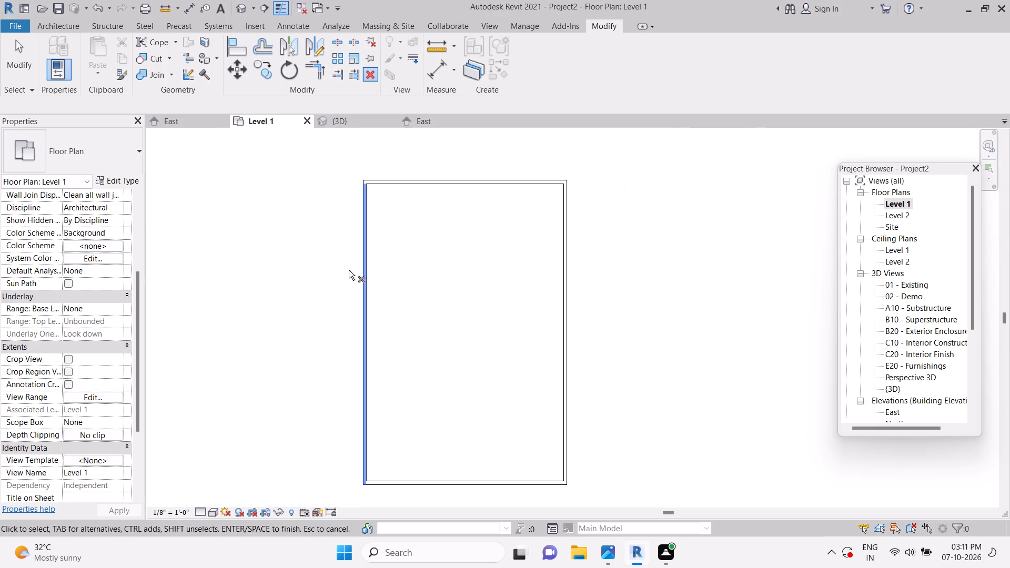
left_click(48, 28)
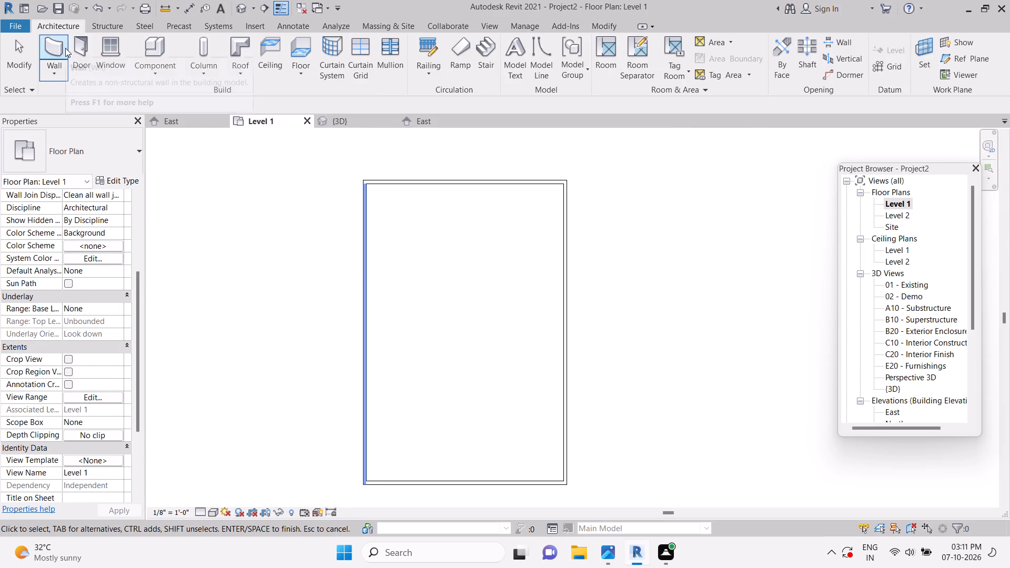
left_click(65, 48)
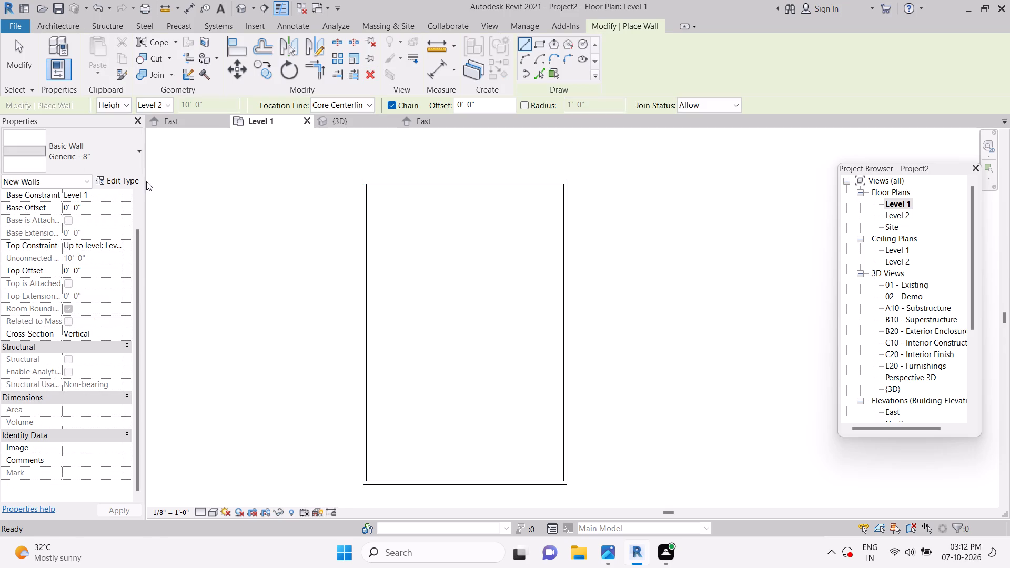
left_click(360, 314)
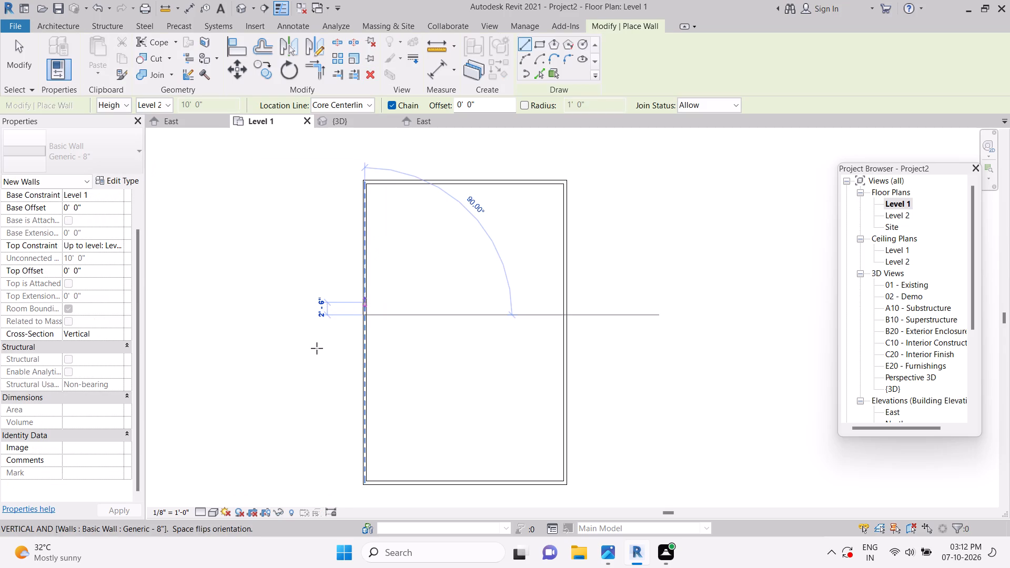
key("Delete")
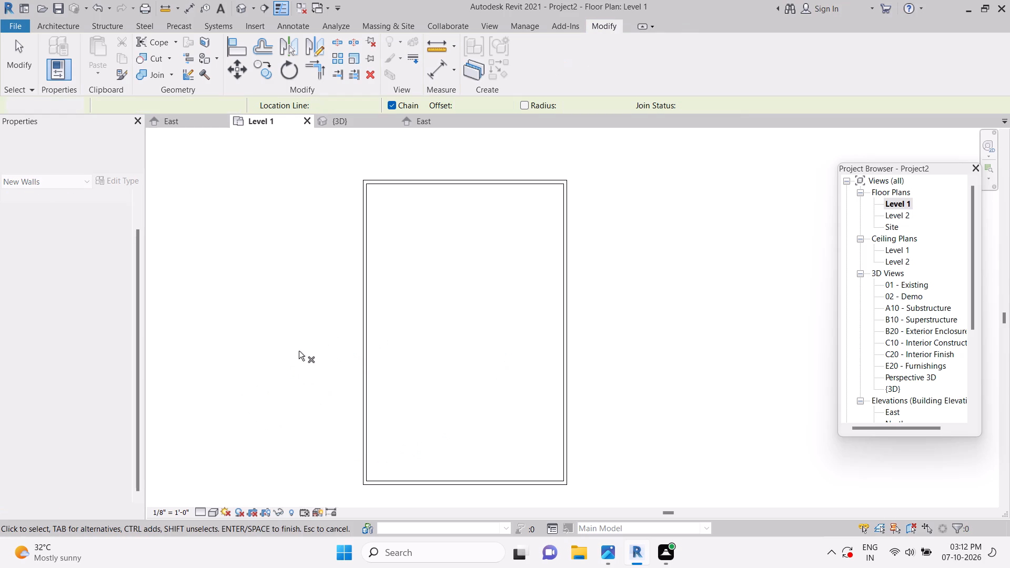
Look through the Level 1 floor plan's view properties, including its discipline options.
left_click(363, 318)
left_click(363, 318)
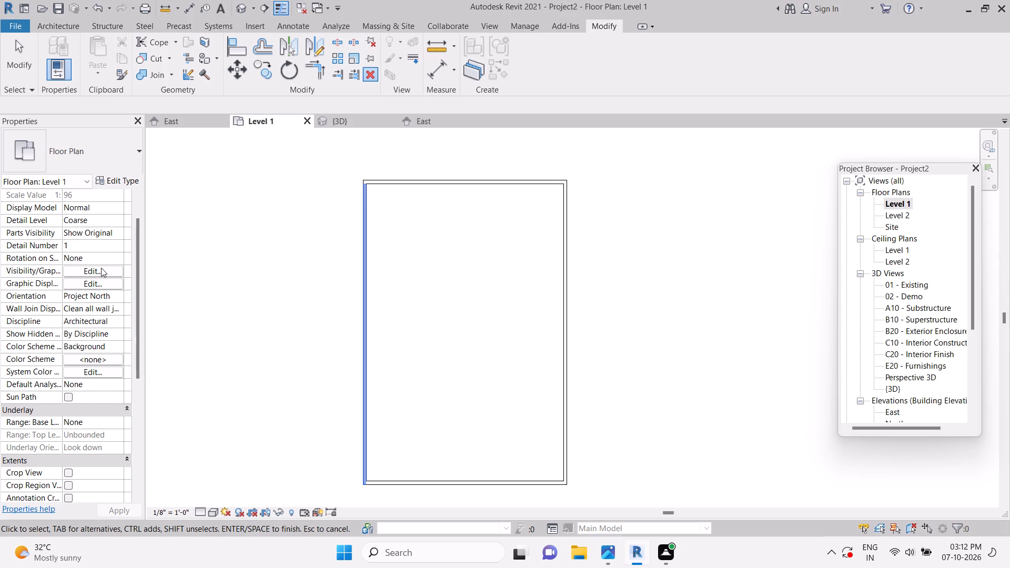
scroll(91, 248, "down", 3)
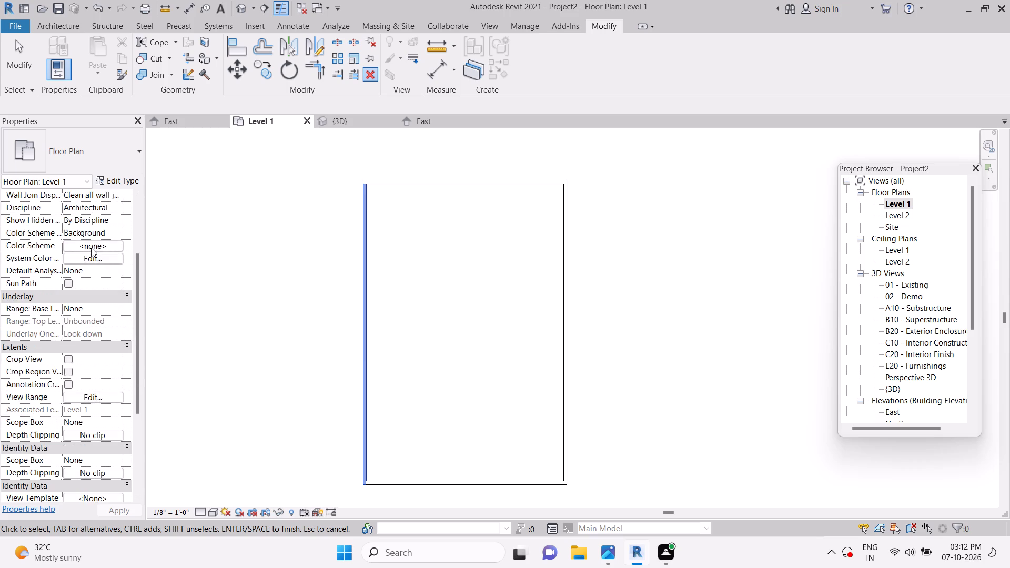
scroll(91, 248, "down", 3)
scroll(91, 248, "up", 7)
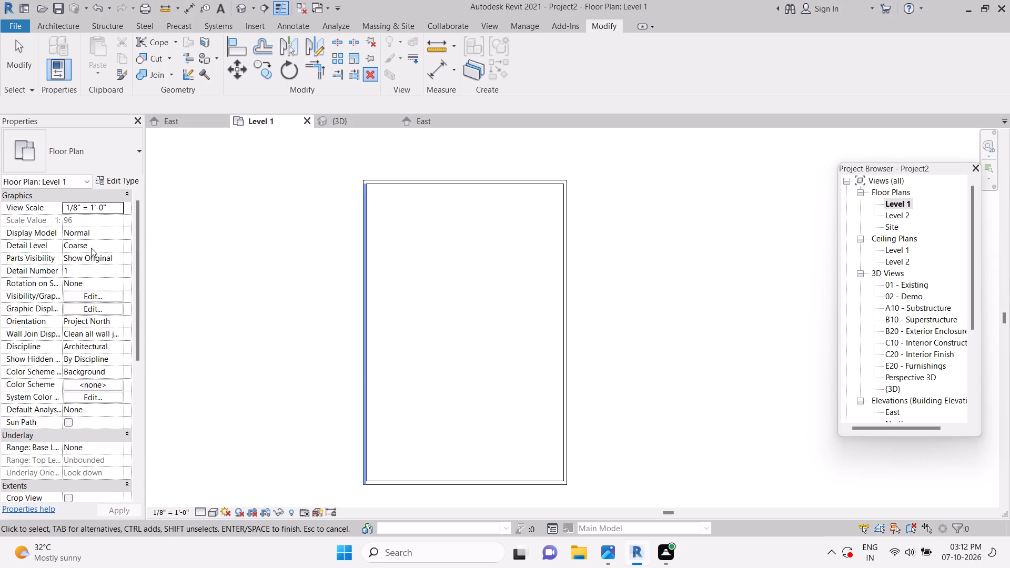
scroll(91, 248, "up", 2)
left_click(114, 347)
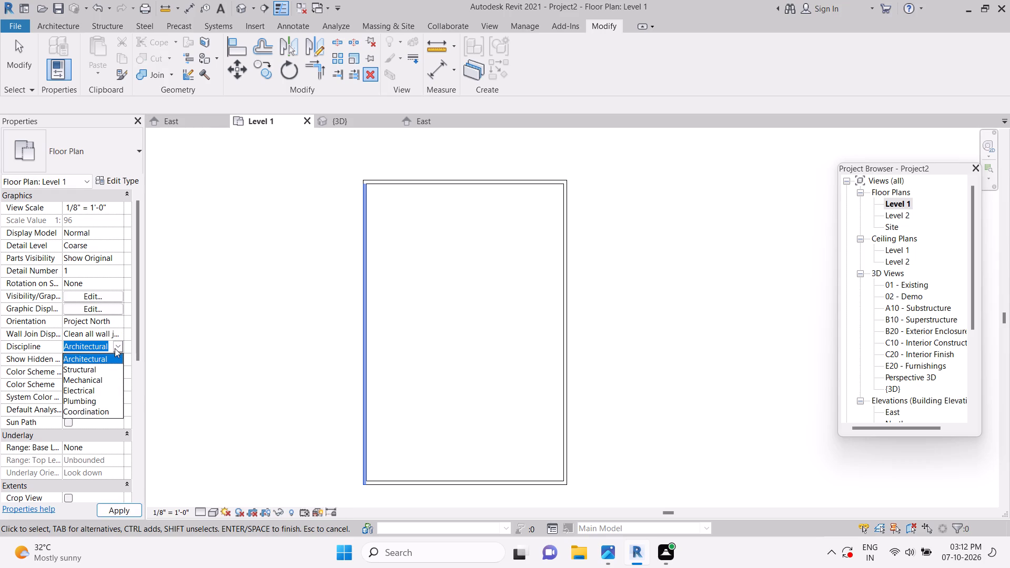
left_click(113, 360)
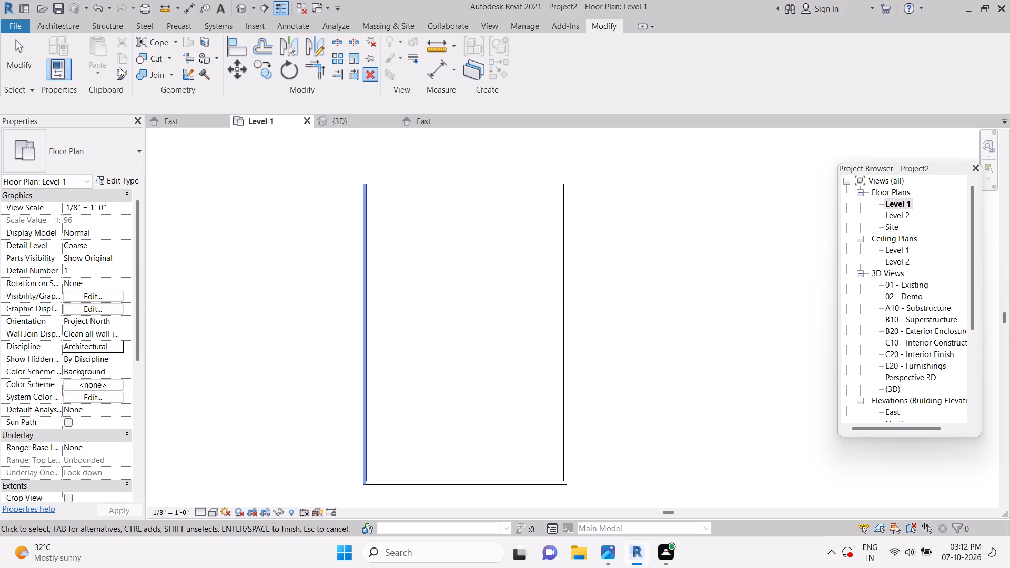
Draw a vertical Generic - 6" wall about 13'-0" long southward from the north wall, about 9'-0" east of the west wall.
left_click(74, 21)
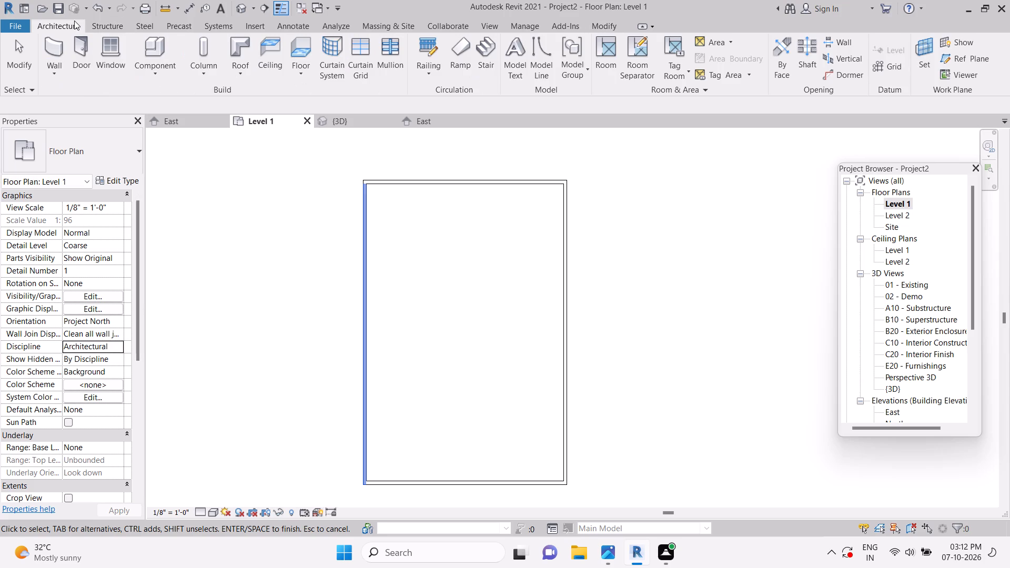
left_click(48, 50)
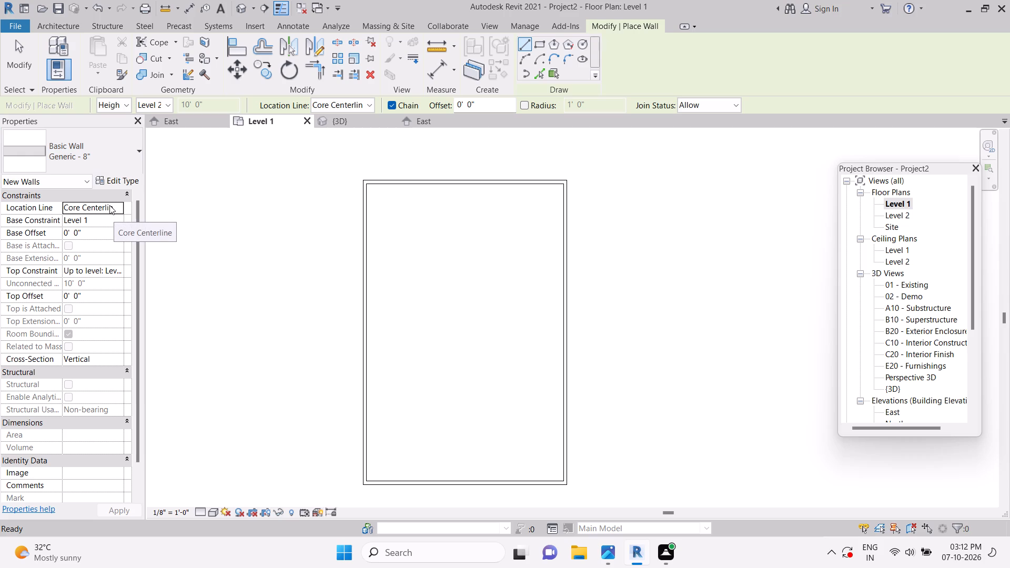
left_click(109, 205)
left_click(104, 158)
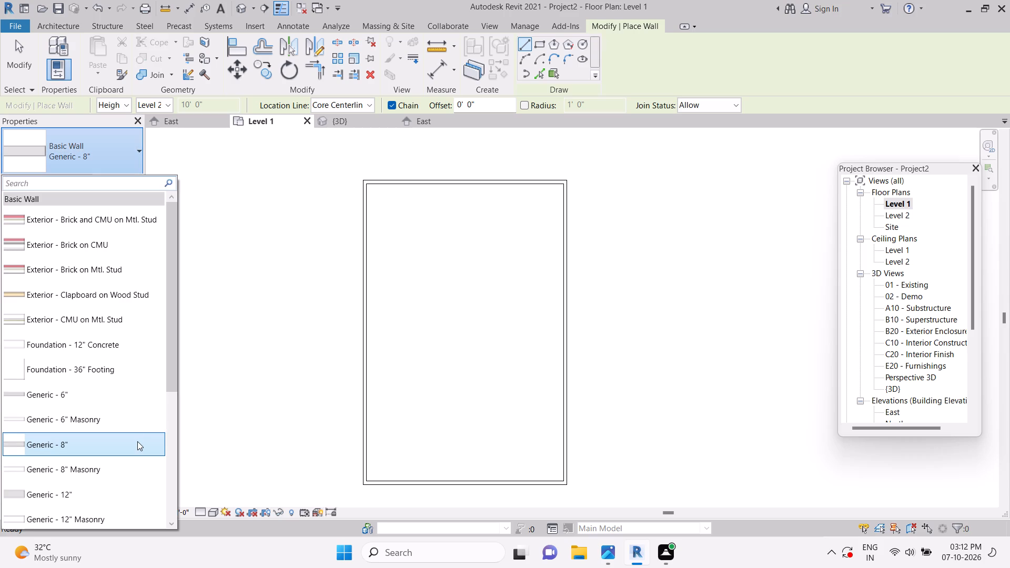
left_click(129, 401)
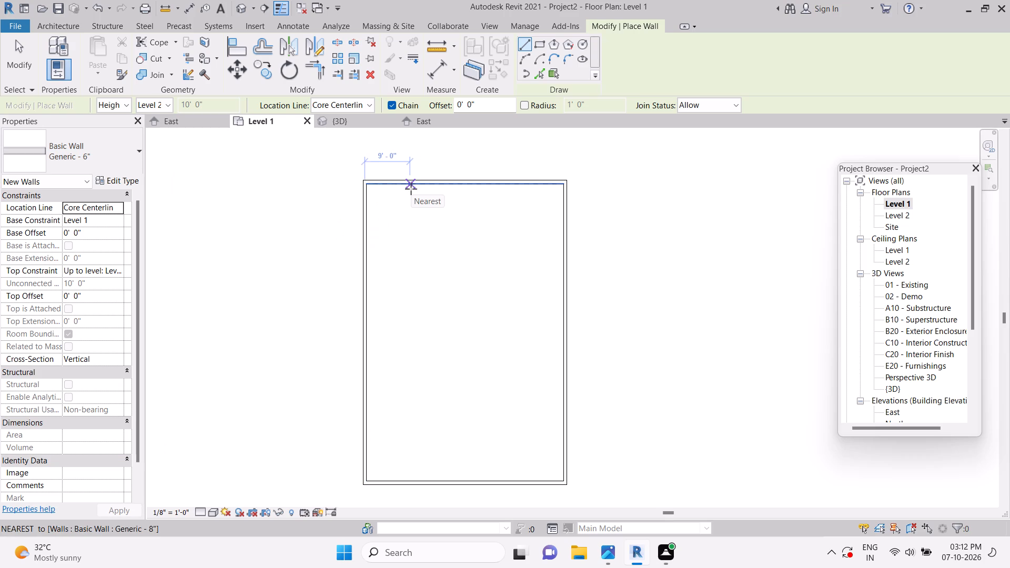
left_click_drag(411, 189, 426, 256)
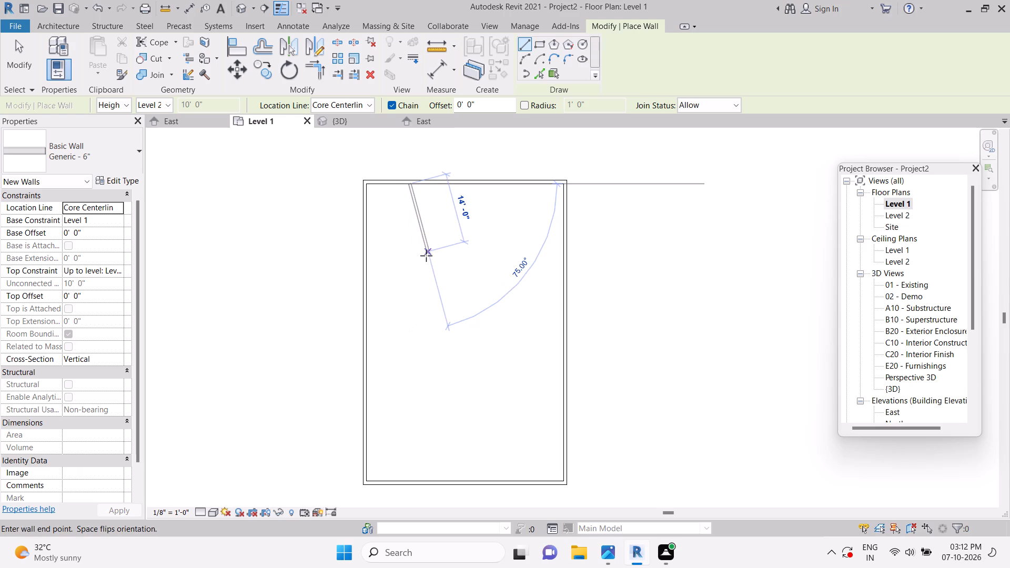
left_click_drag(426, 256, 416, 291)
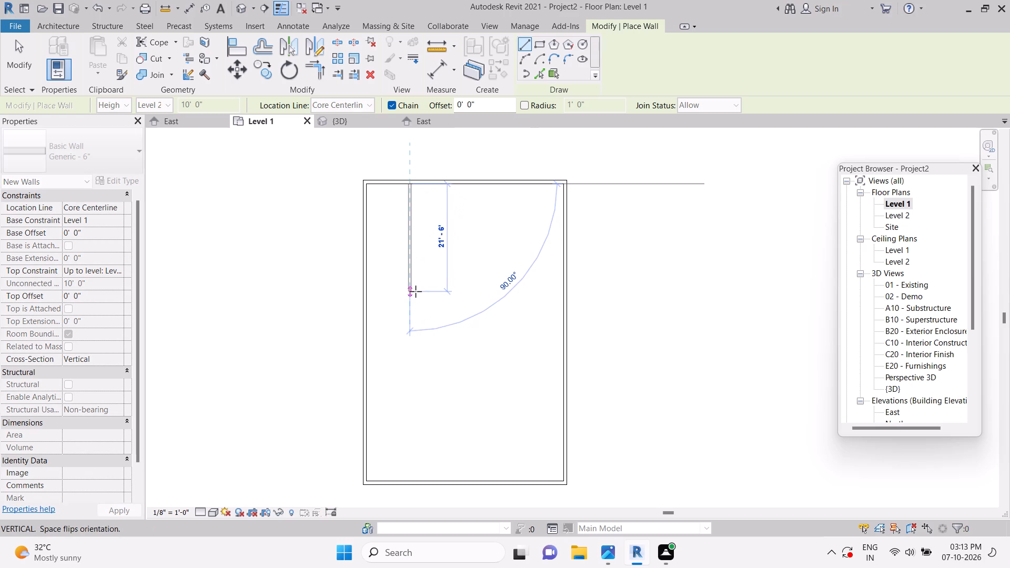
left_click_drag(416, 291, 413, 257)
left_click_drag(413, 257, 412, 240)
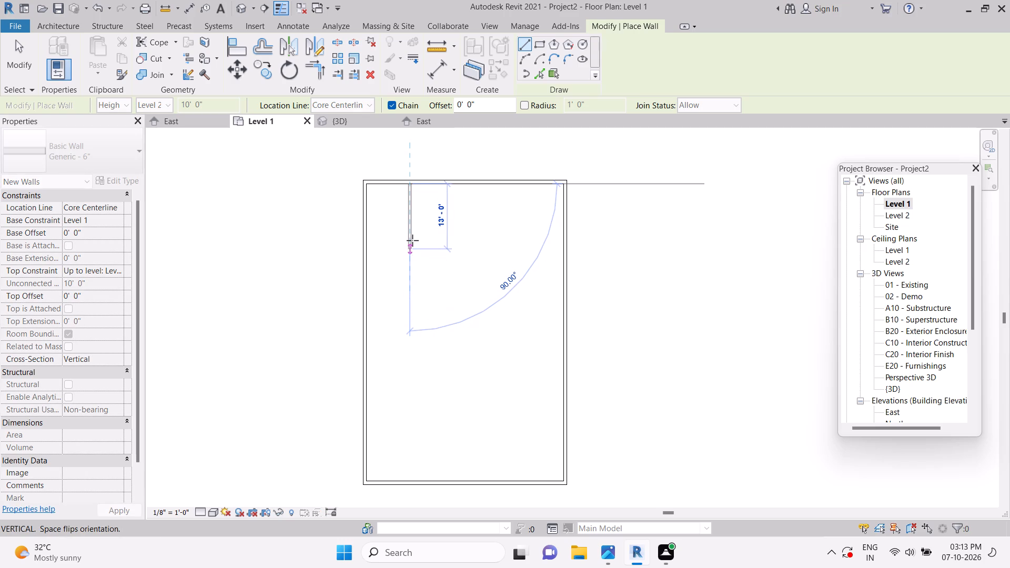
left_click_drag(412, 240, 411, 244)
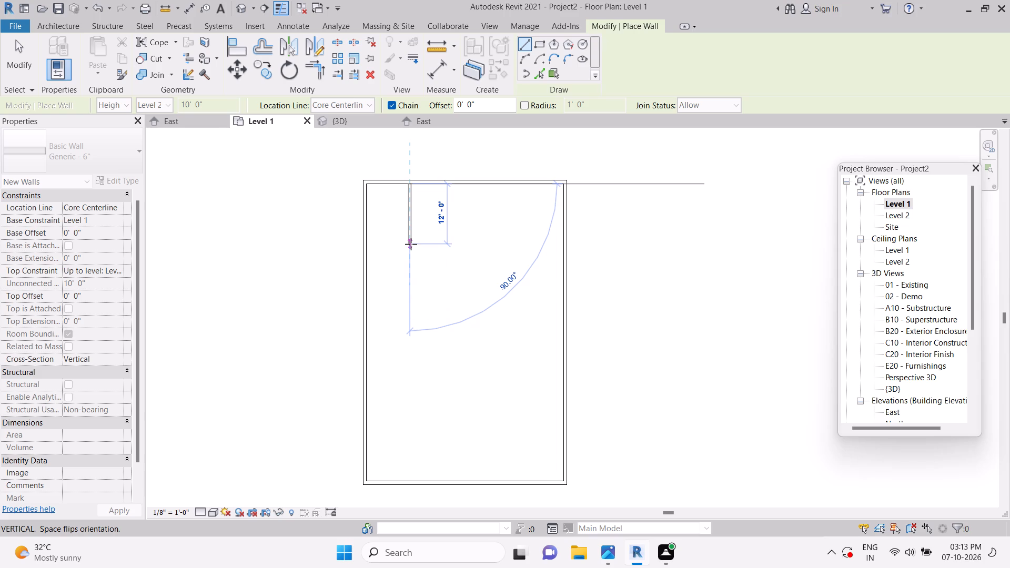
left_click_drag(411, 244, 411, 250)
left_click(411, 250)
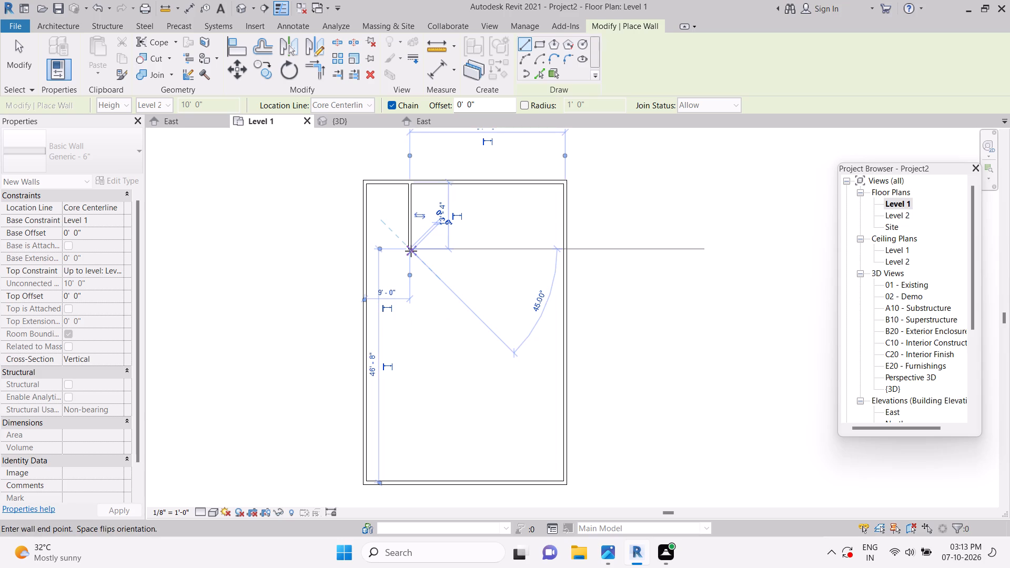
Continue with a horizontal Generic - 6" wall westward from the partition's south end to the west wall, enclosing the northwest corner room.
left_click(372, 251)
left_click(372, 251)
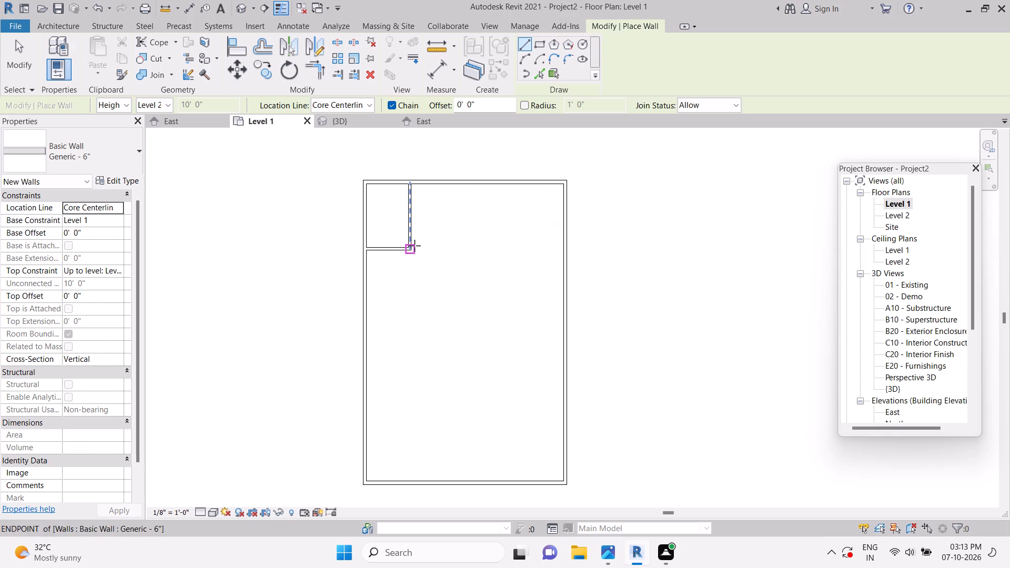
Draw a horizontal Generic - 6" wall about 31'-0" long eastward from the northwest room's southeast corner to the east wall.
left_click_drag(415, 244, 508, 242)
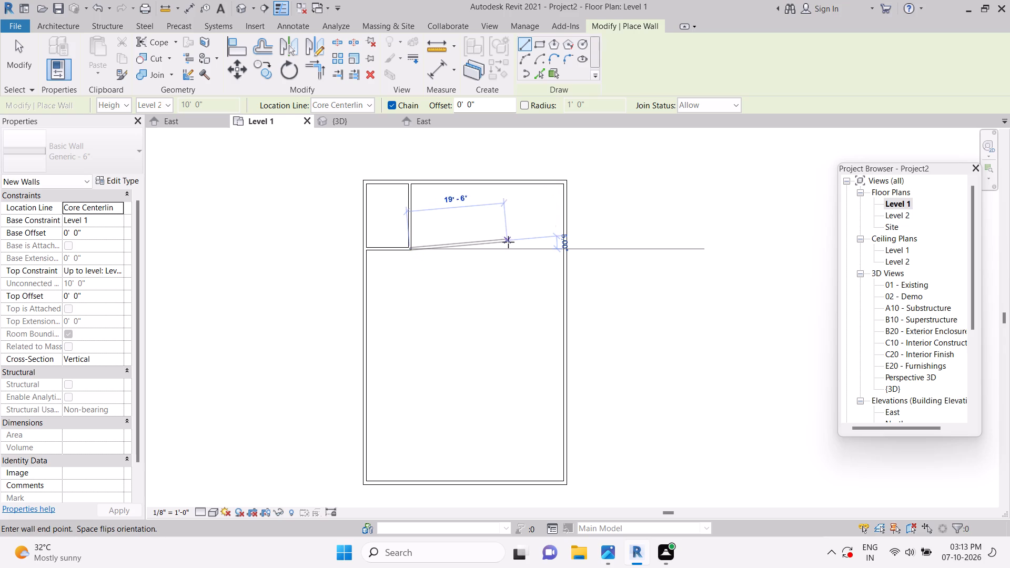
left_click_drag(508, 242, 568, 239)
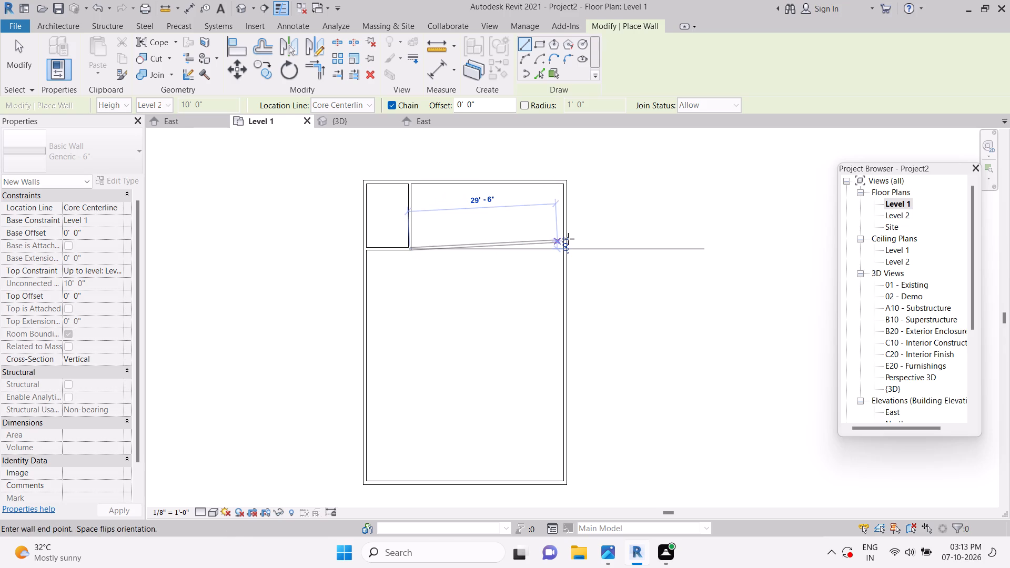
left_click_drag(568, 239, 567, 247)
left_click(567, 247)
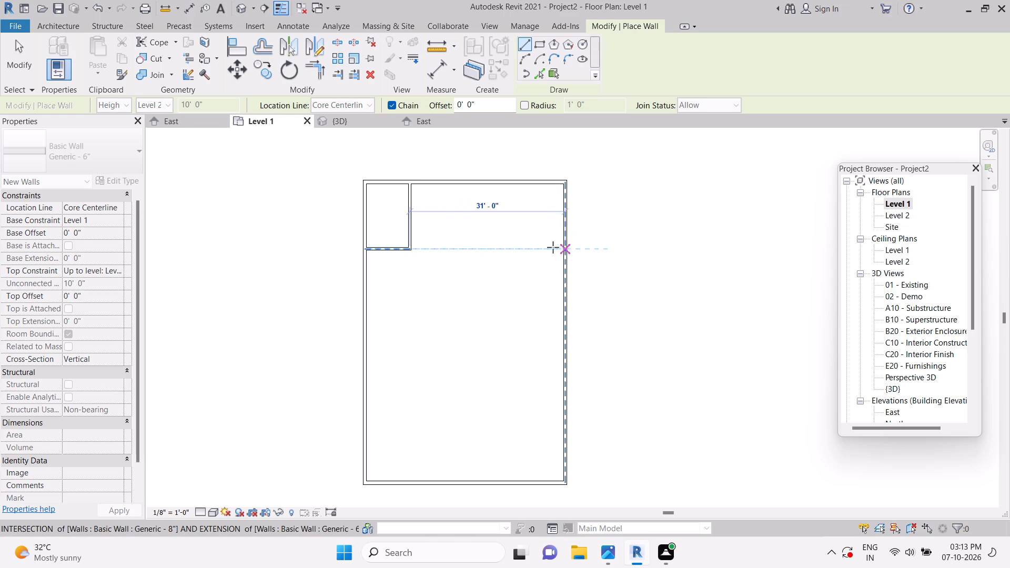
left_click(521, 228)
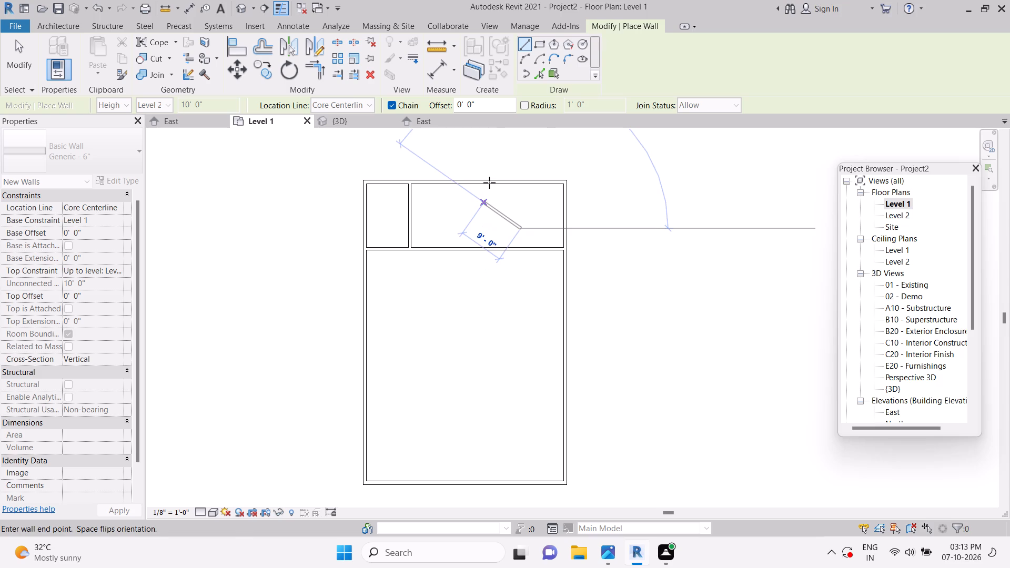
key("Delete")
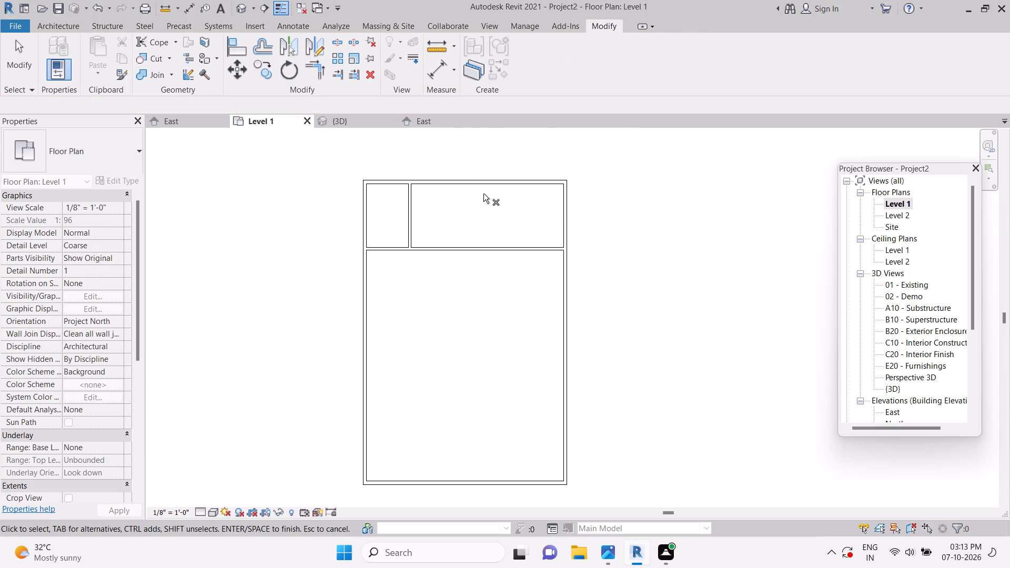
Draw a vertical Generic - 6" wall about 13'-4" long from the north wall to the horizontal partition, about 14'-6" east of the first vertical partition.
left_click(63, 32)
left_click(60, 42)
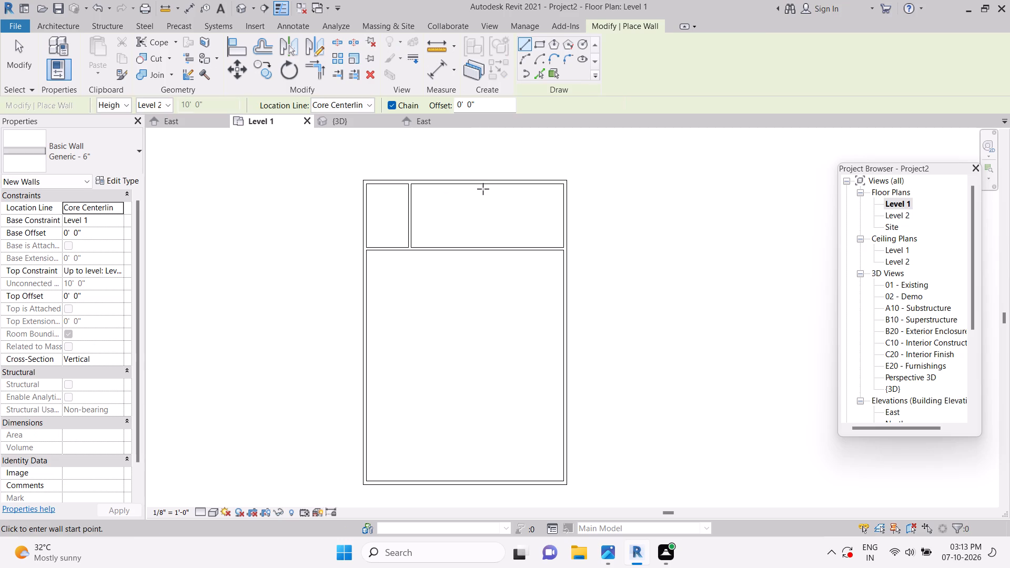
left_click_drag(482, 186, 489, 242)
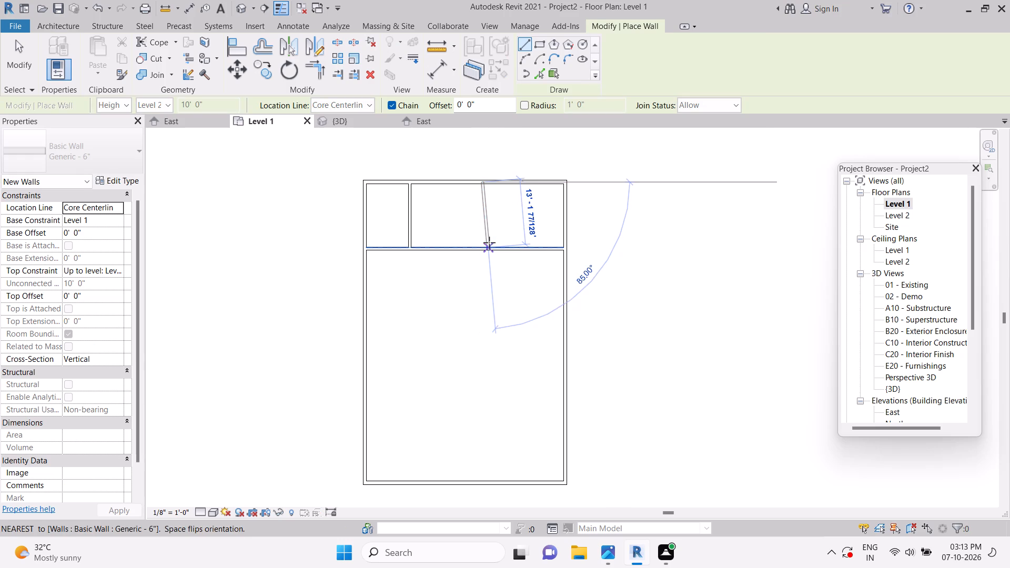
left_click_drag(489, 242, 484, 249)
left_click(484, 244)
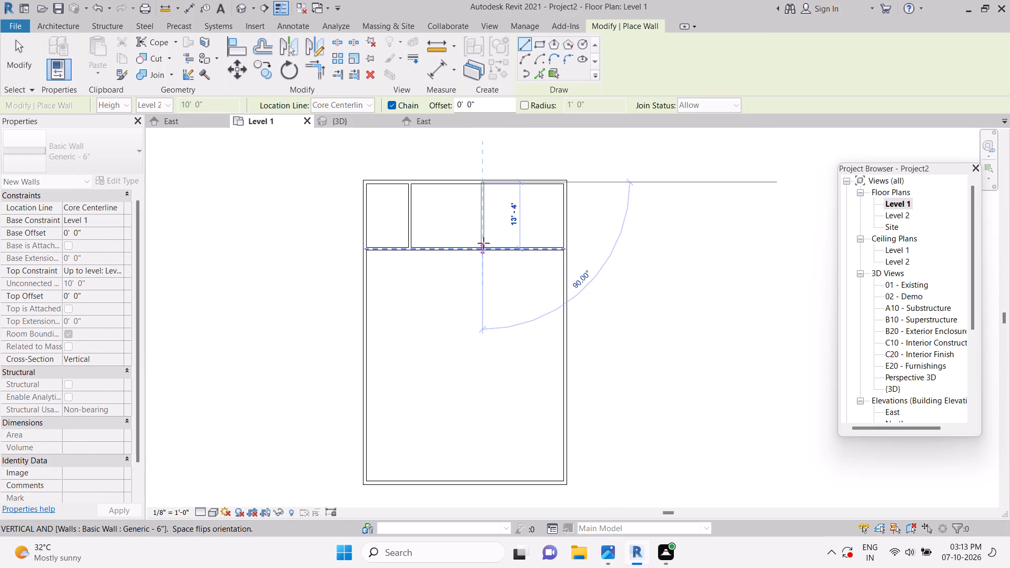
key("Escape")
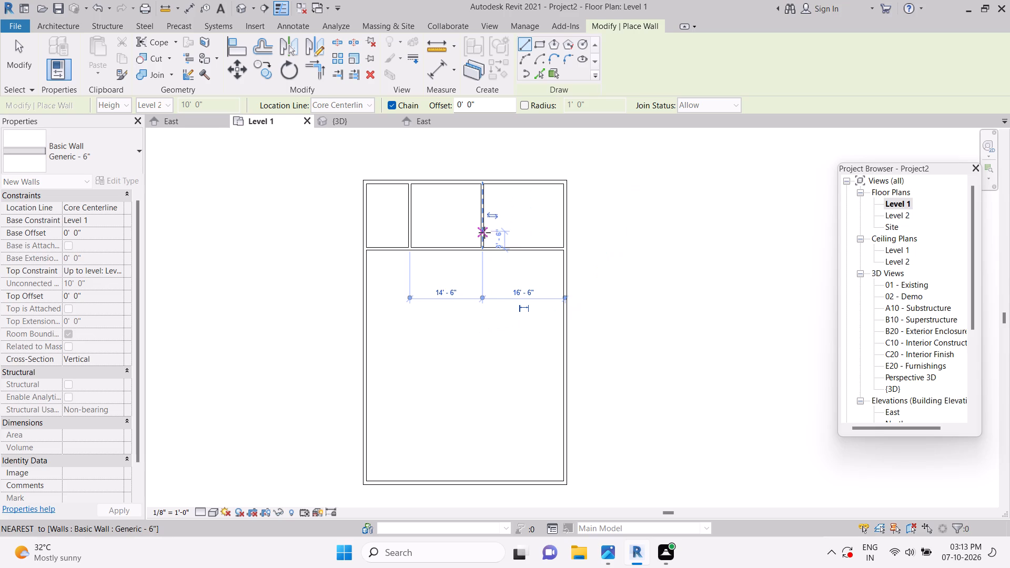
left_click(478, 300)
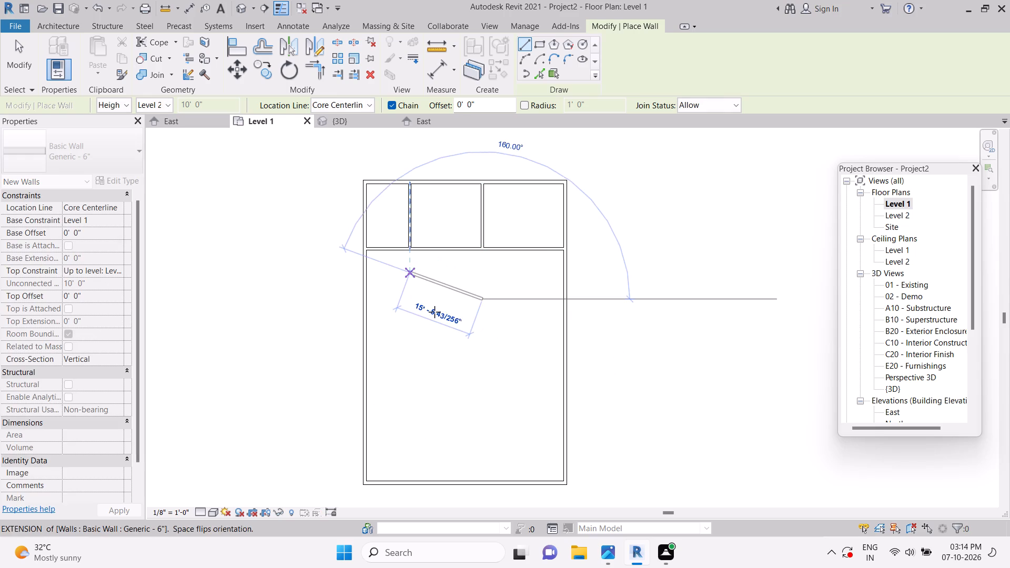
key("Delete")
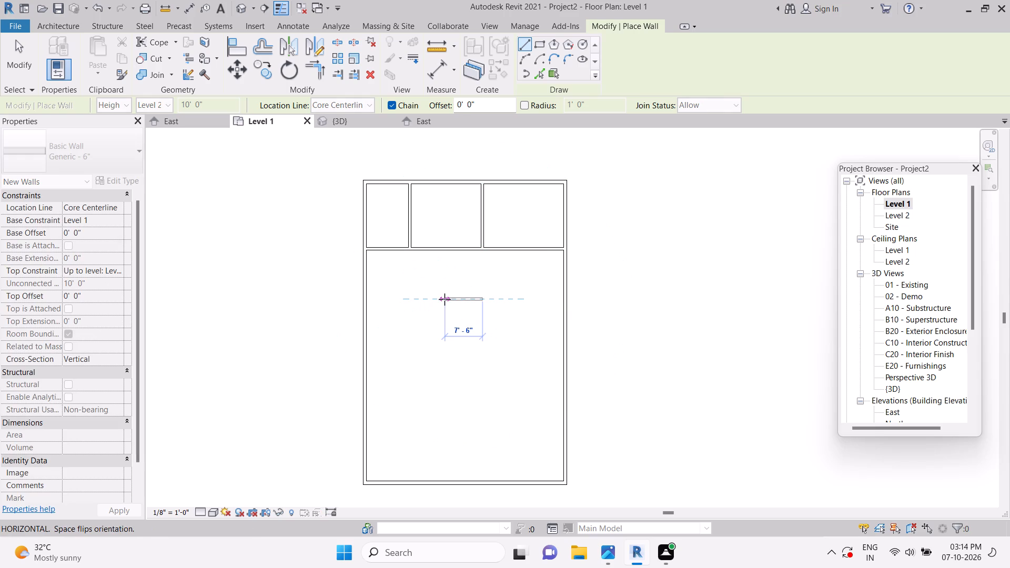
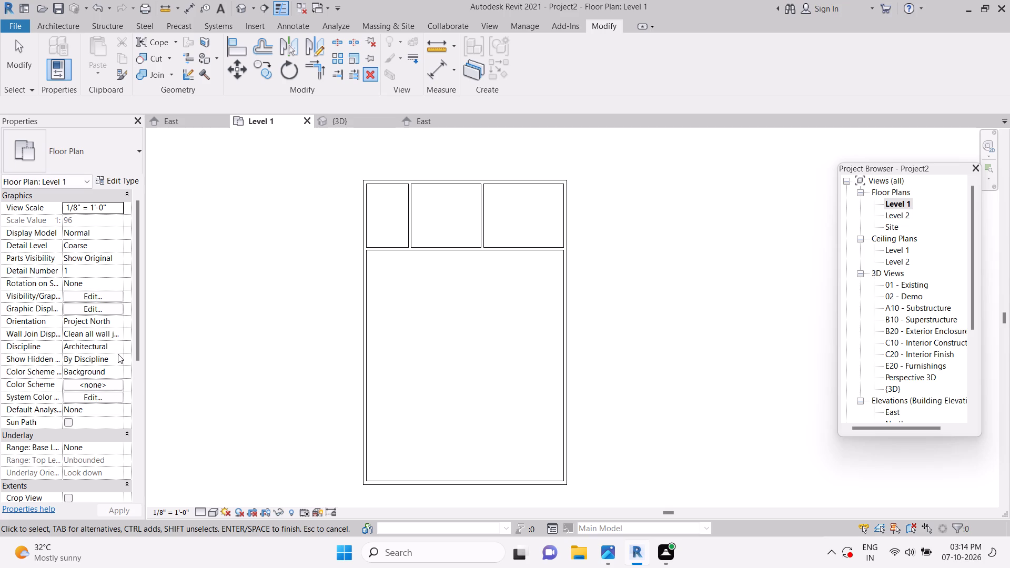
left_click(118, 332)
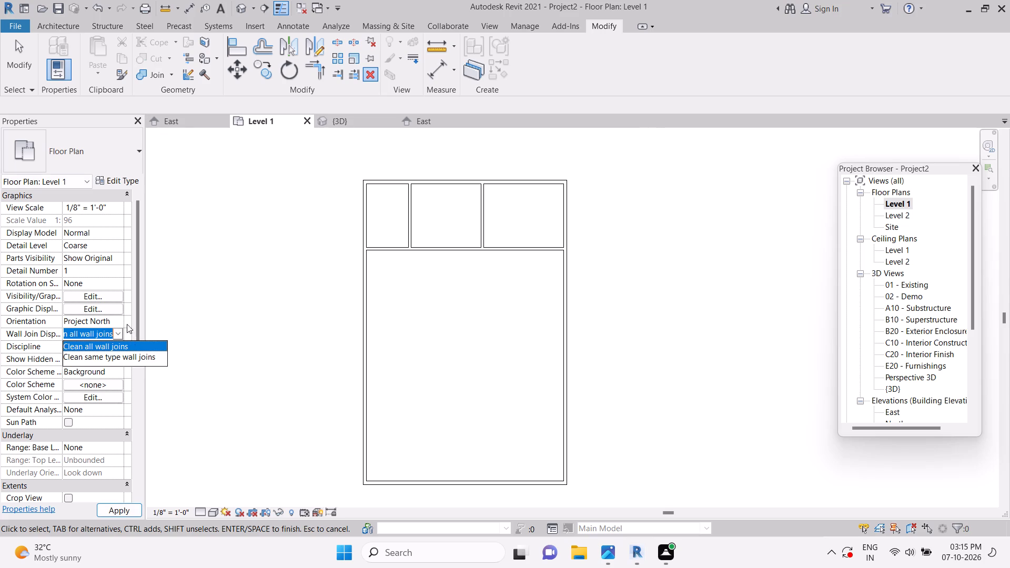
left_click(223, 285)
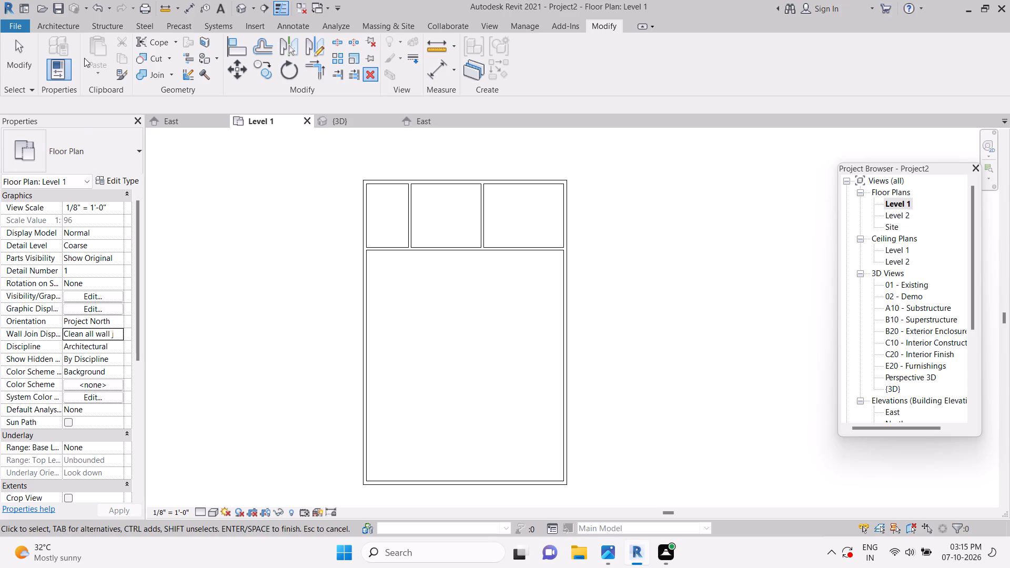
Draw Generic - 6" walls southward from the horizontal partition and about 10'-2" eastward to the east wall, enclosing a room south of the northeast room.
left_click(74, 32)
left_click(55, 44)
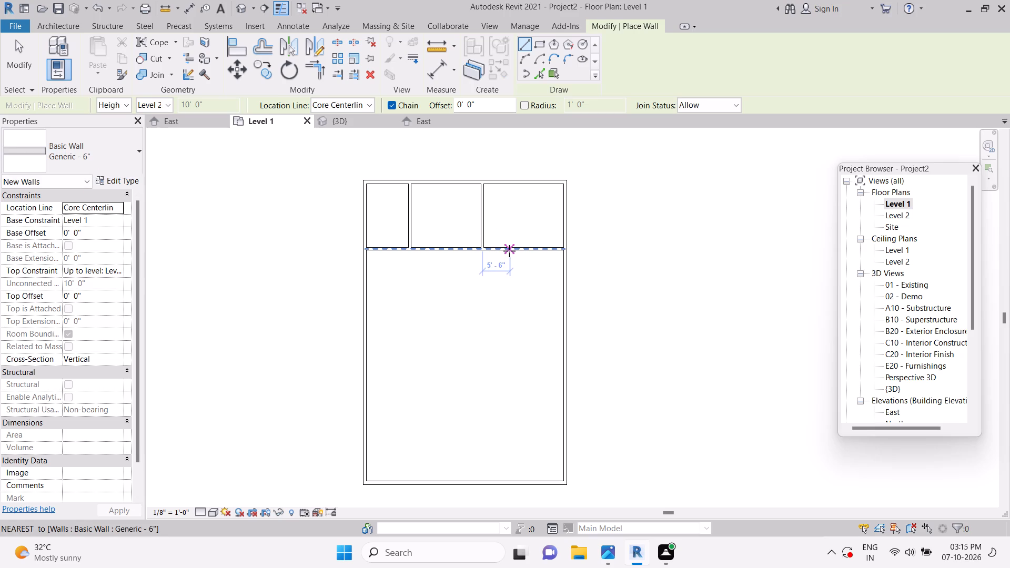
left_click_drag(512, 251, 511, 259)
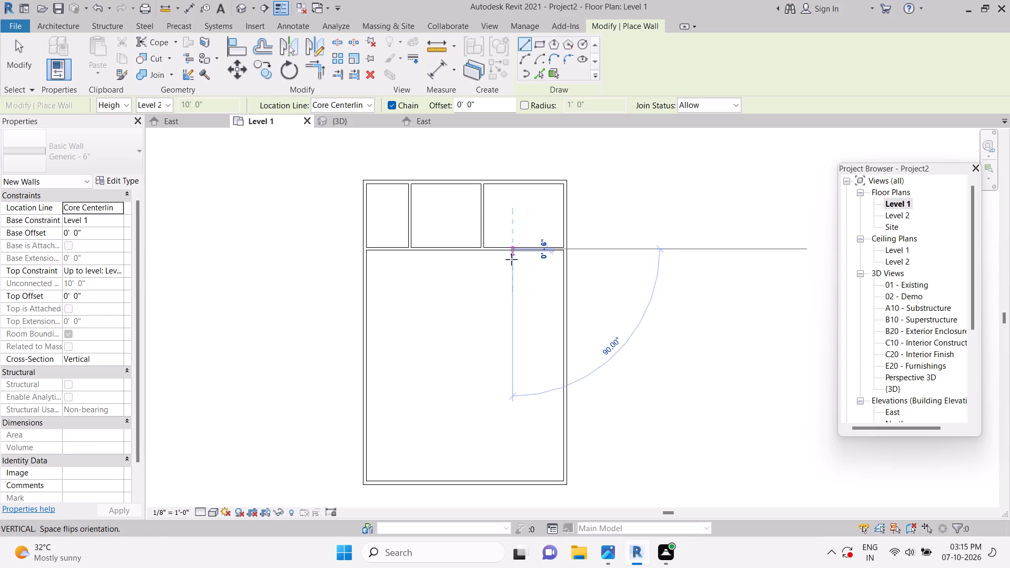
left_click_drag(511, 259, 514, 337)
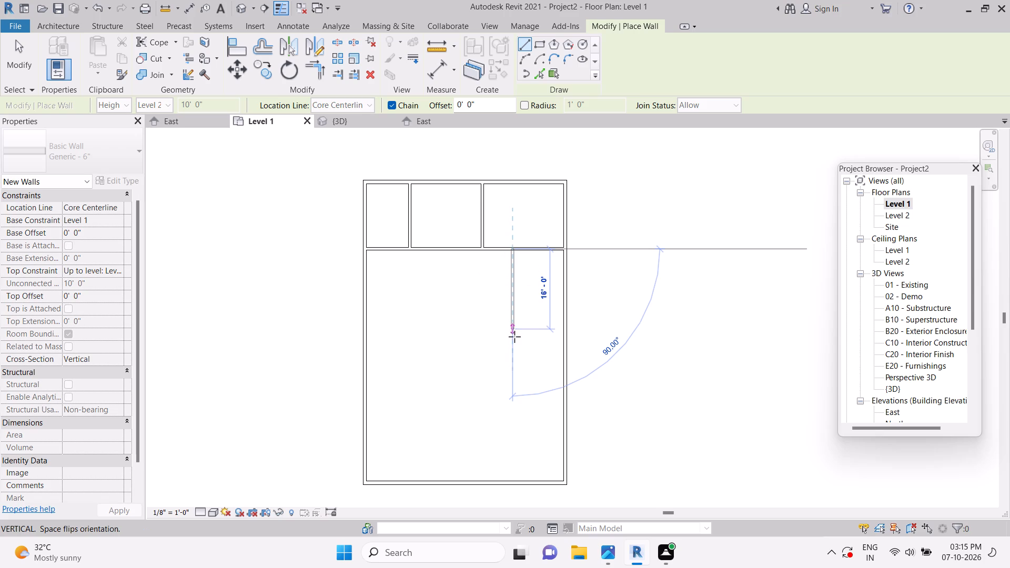
left_click_drag(514, 337, 517, 332)
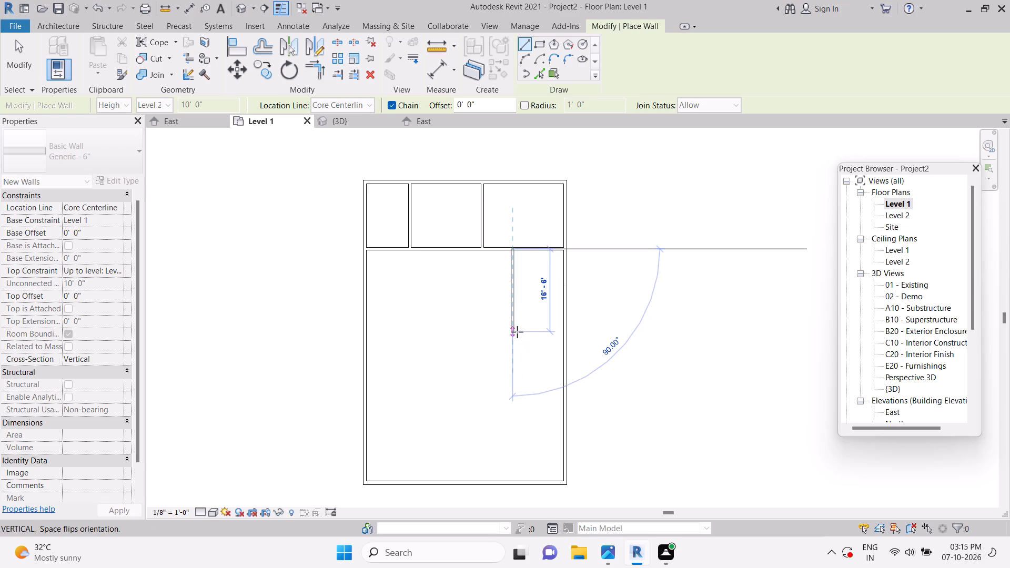
left_click_drag(517, 332, 510, 307)
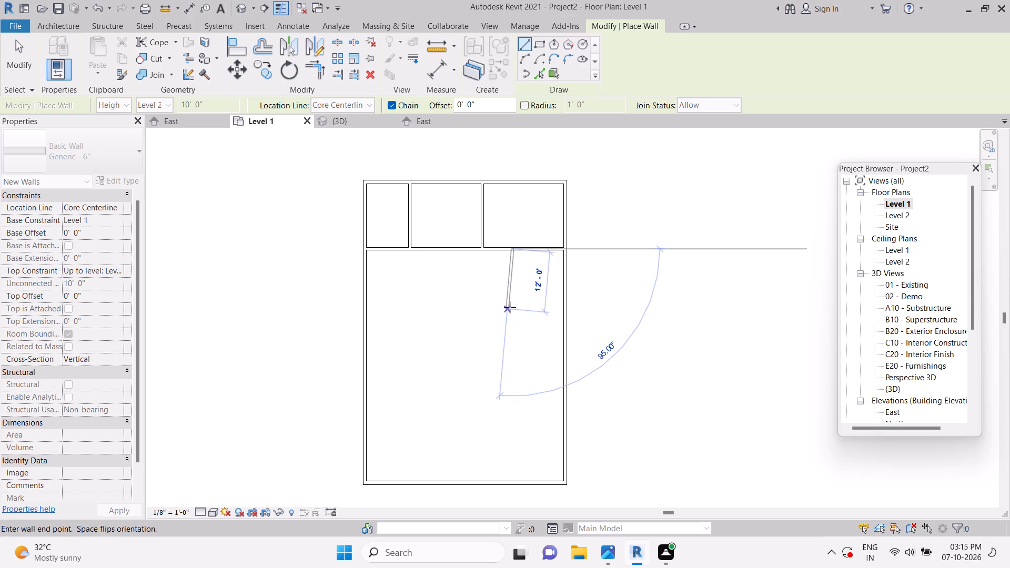
left_click_drag(510, 307, 516, 298)
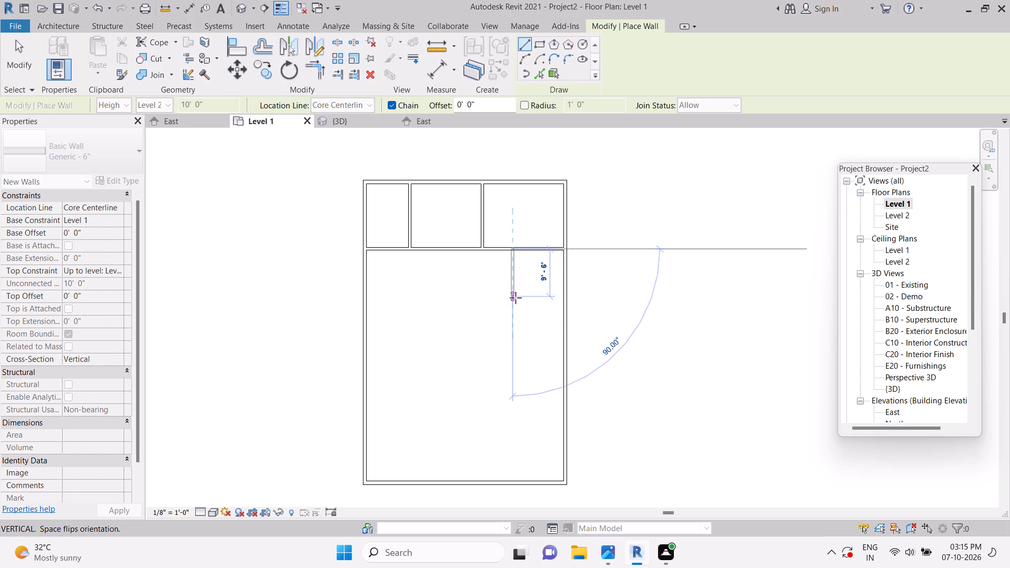
left_click_drag(516, 298, 519, 298)
left_click_drag(519, 298, 508, 315)
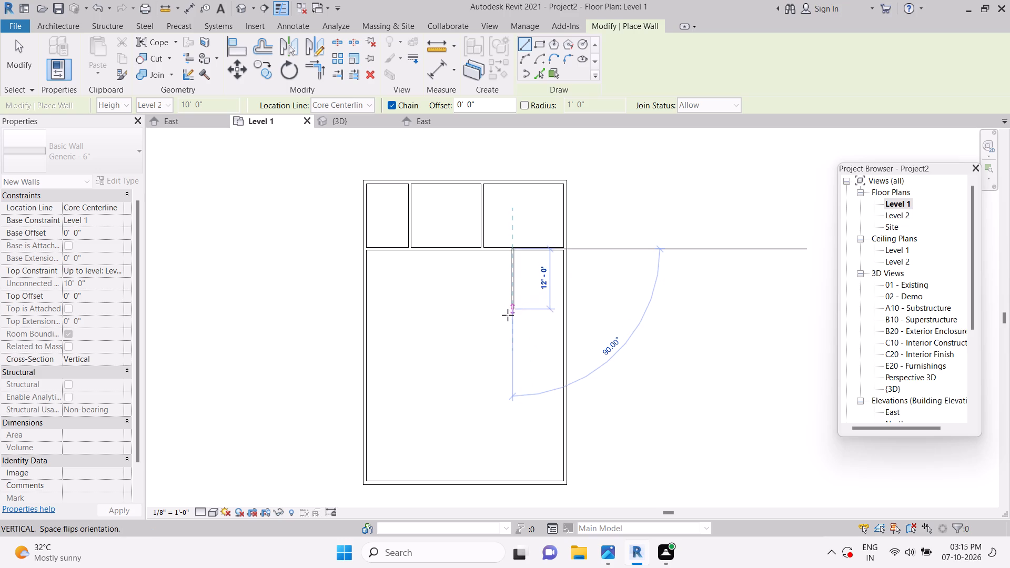
left_click_drag(508, 315, 512, 347)
left_click_drag(512, 347, 513, 347)
left_click_drag(513, 347, 521, 325)
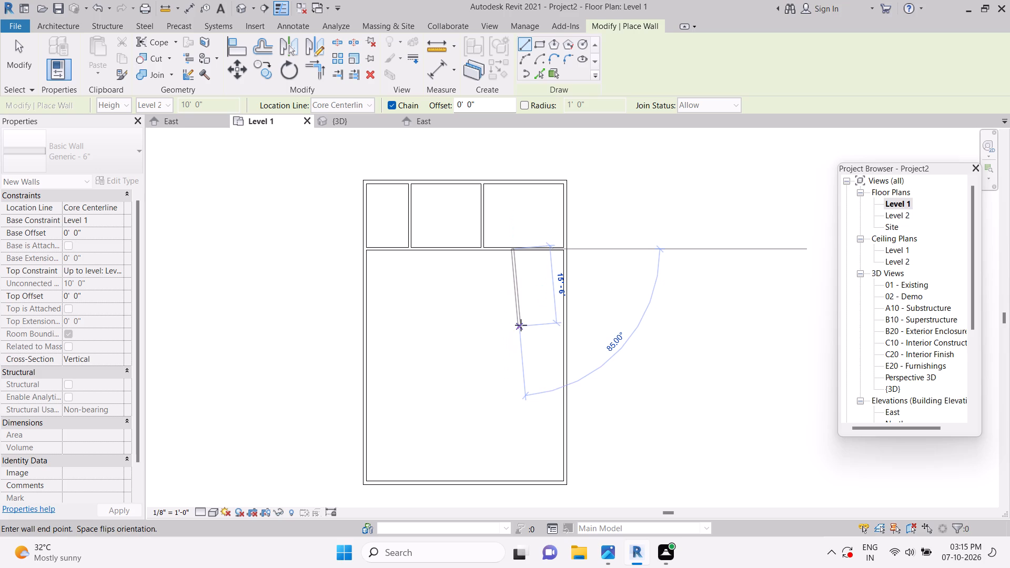
left_click_drag(521, 325, 518, 322)
left_click(518, 322)
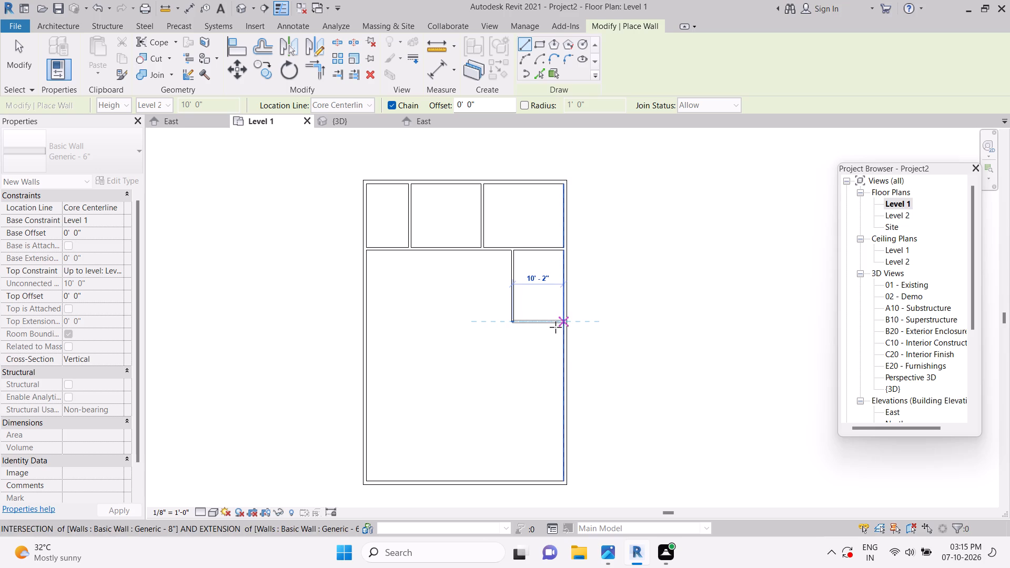
double_click(558, 325)
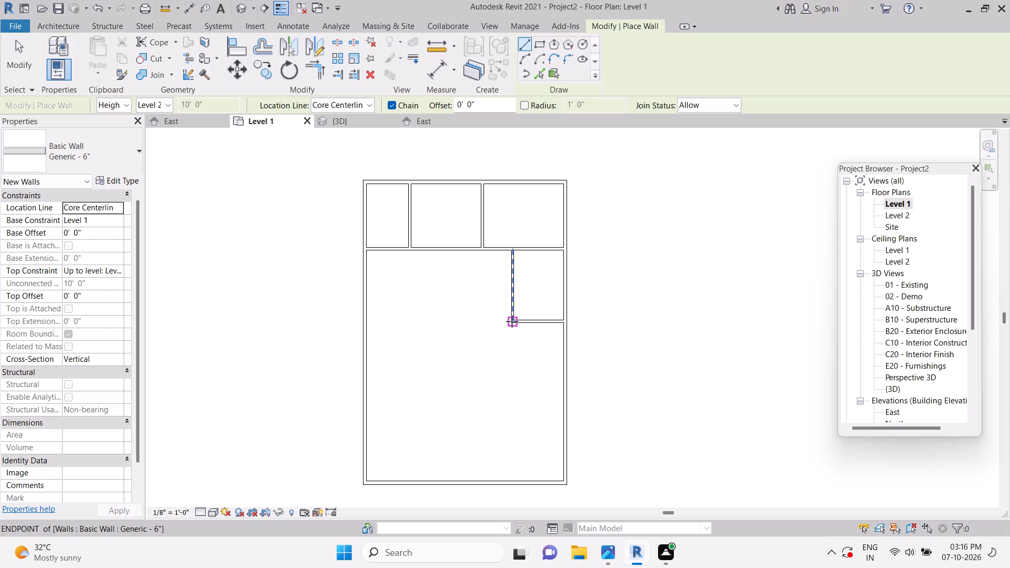
Extend the new partition southward with a Generic - 6" wall and return about 10'-6" eastward to the east wall, enclosing a second east-side room.
left_click_drag(512, 326, 507, 356)
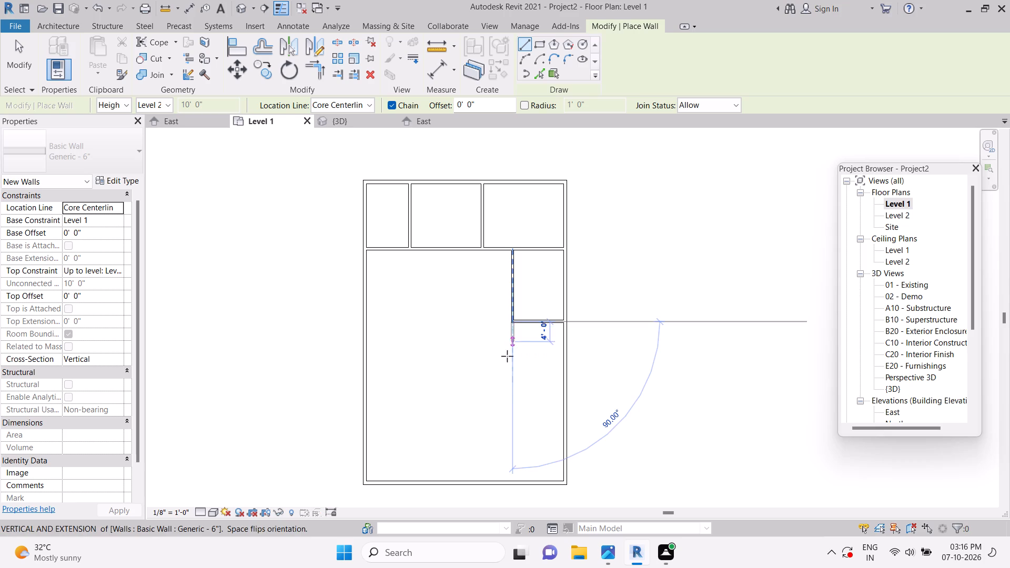
left_click_drag(507, 356, 508, 400)
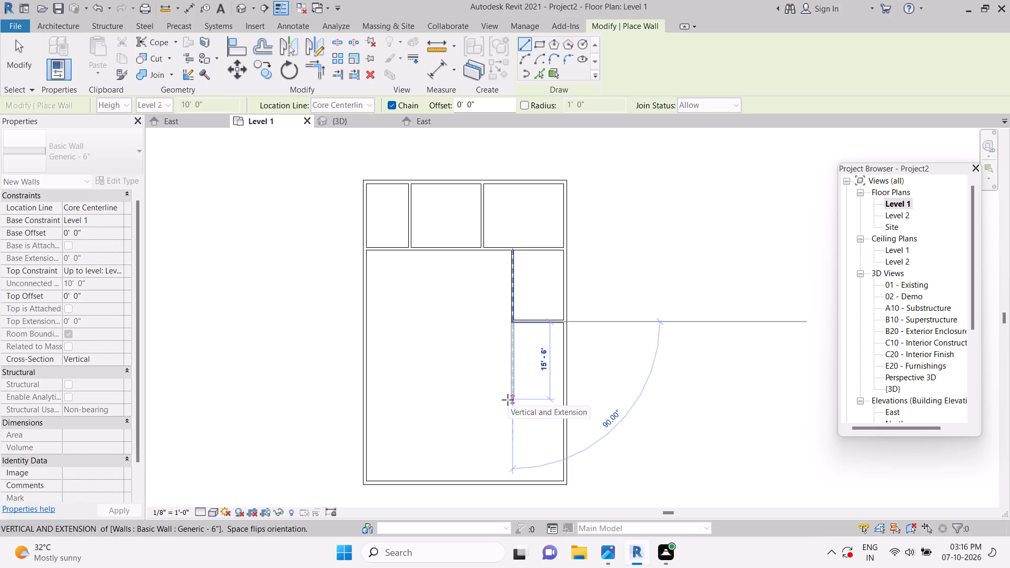
left_click_drag(508, 400, 516, 393)
left_click(516, 393)
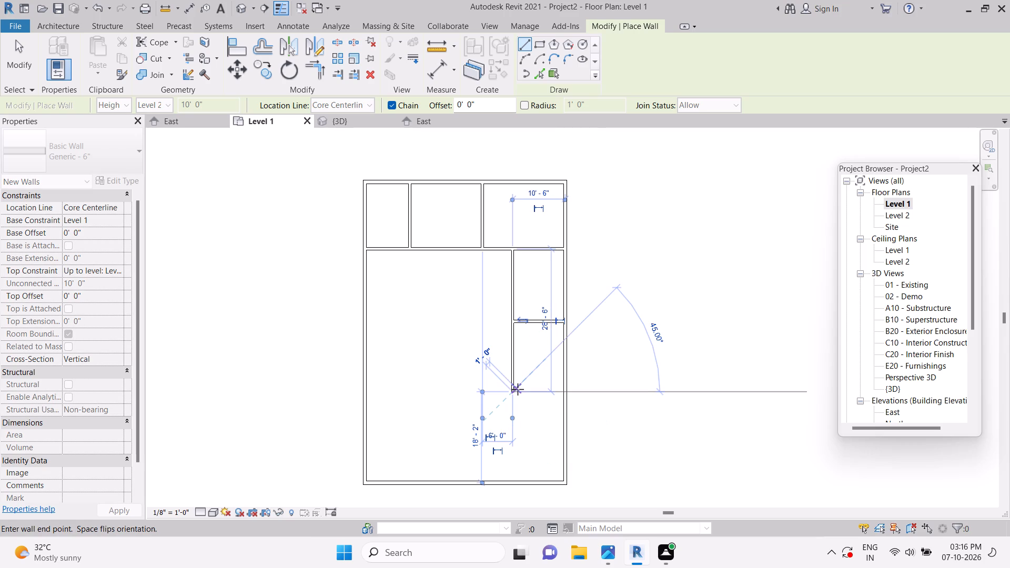
double_click(560, 392)
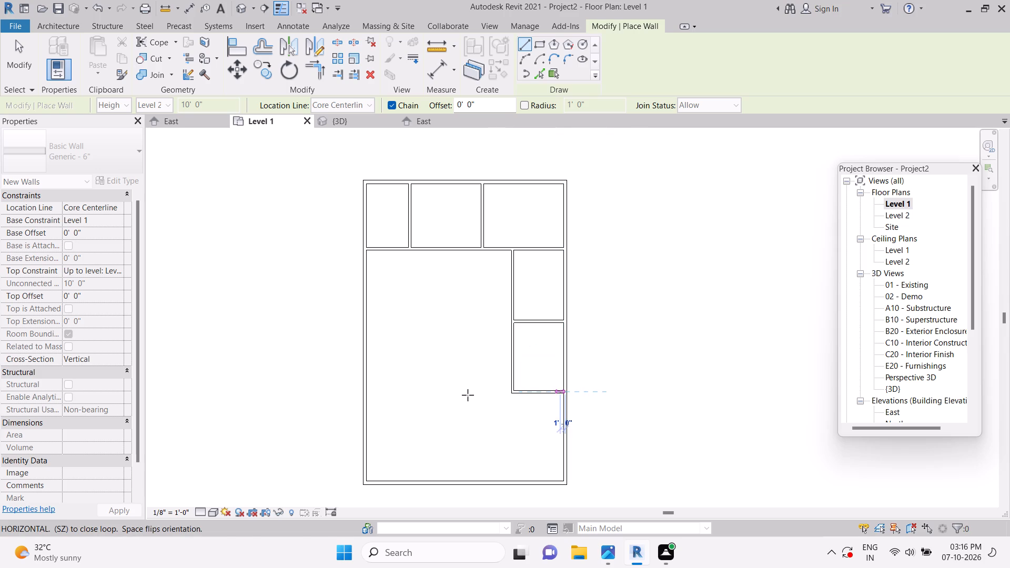
key("Delete")
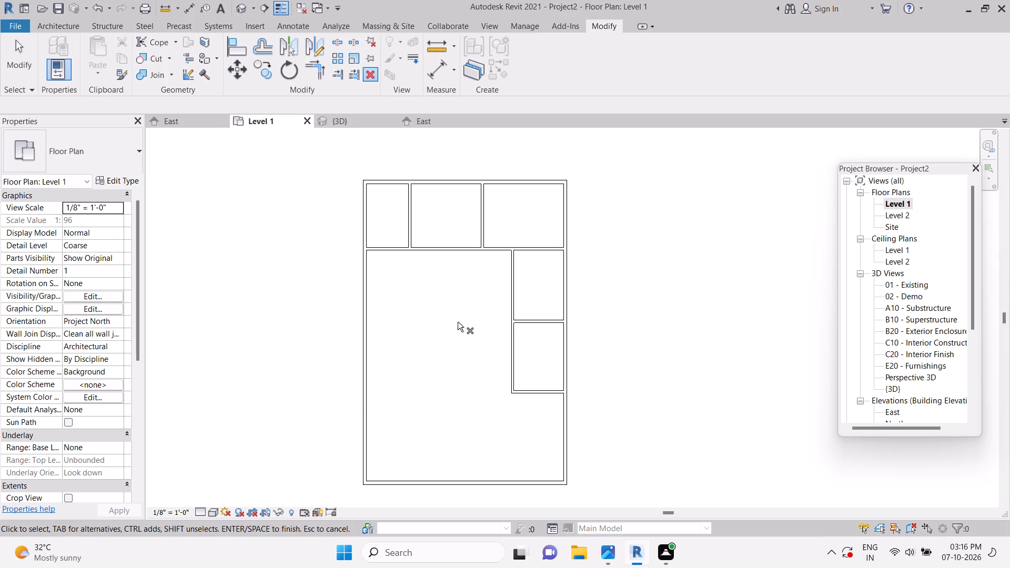
Examine the exterior walls and interior partition layout in the {3D} view.
left_click(360, 116)
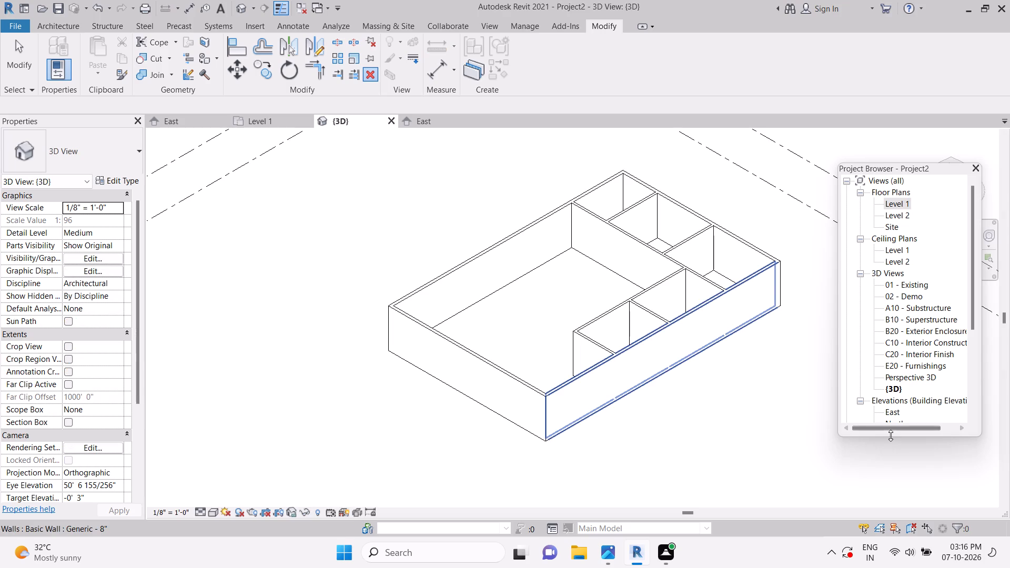
scroll(862, 403, "up", 1)
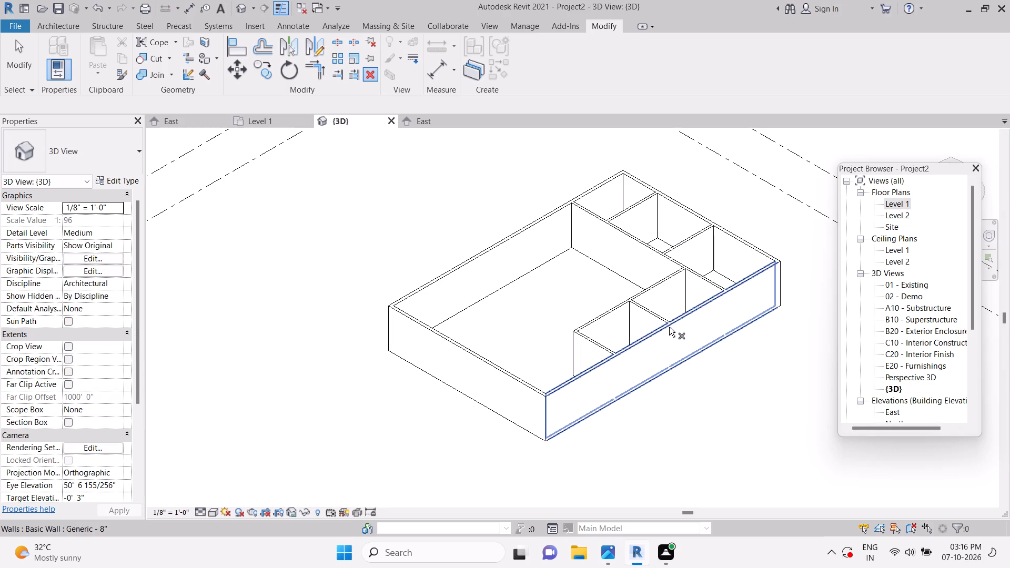
left_click(672, 328)
left_click(672, 327)
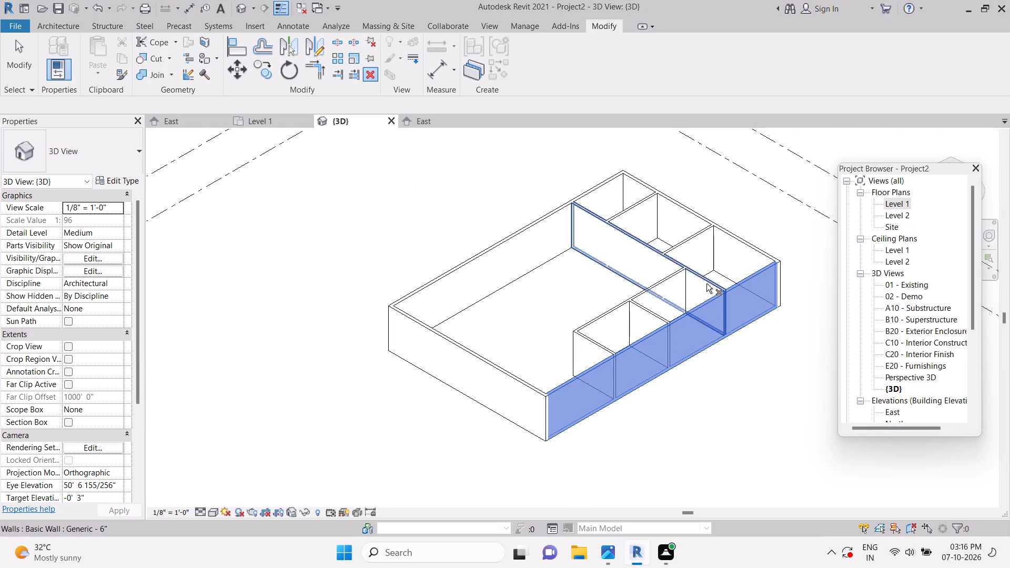
left_click(720, 264)
left_click(720, 264)
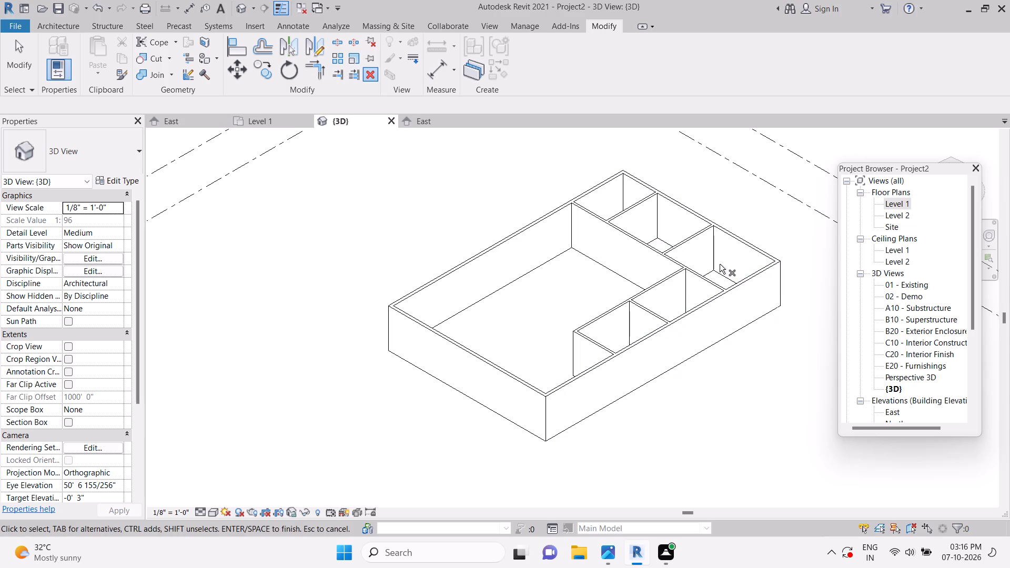
left_click(730, 311)
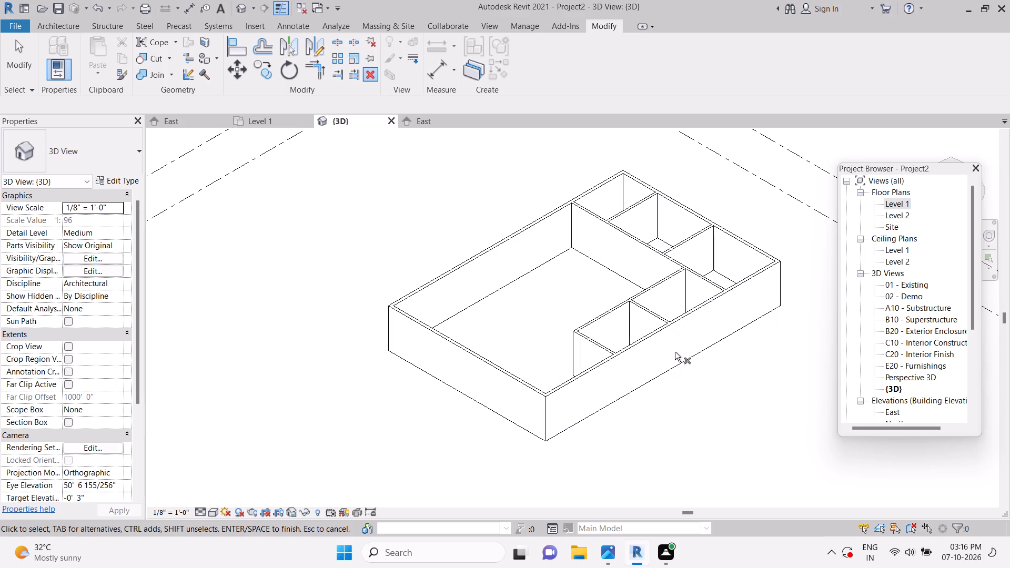
double_click(669, 356)
left_click(528, 396)
left_click(499, 271)
left_click(530, 268)
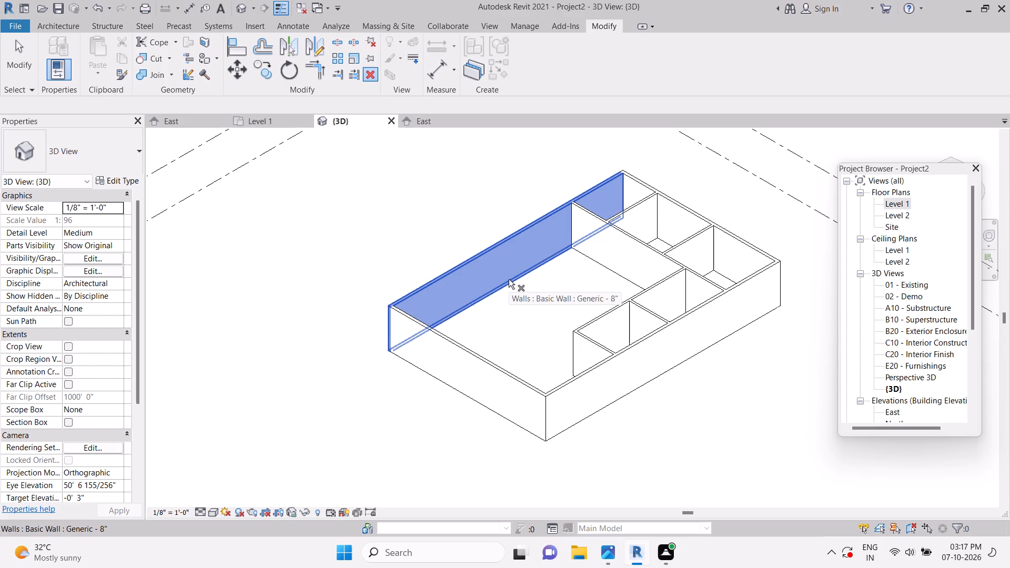
left_click(370, 393)
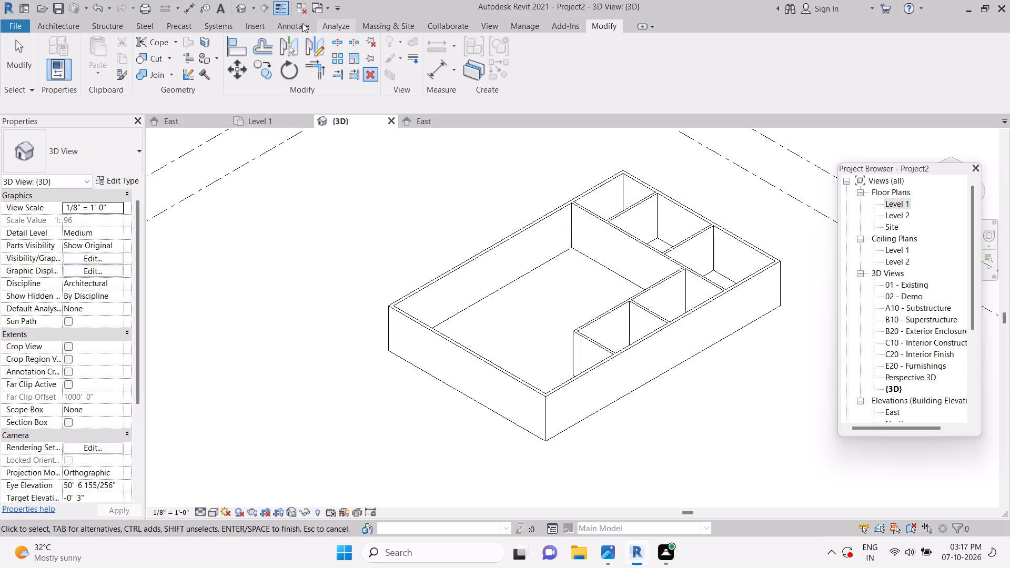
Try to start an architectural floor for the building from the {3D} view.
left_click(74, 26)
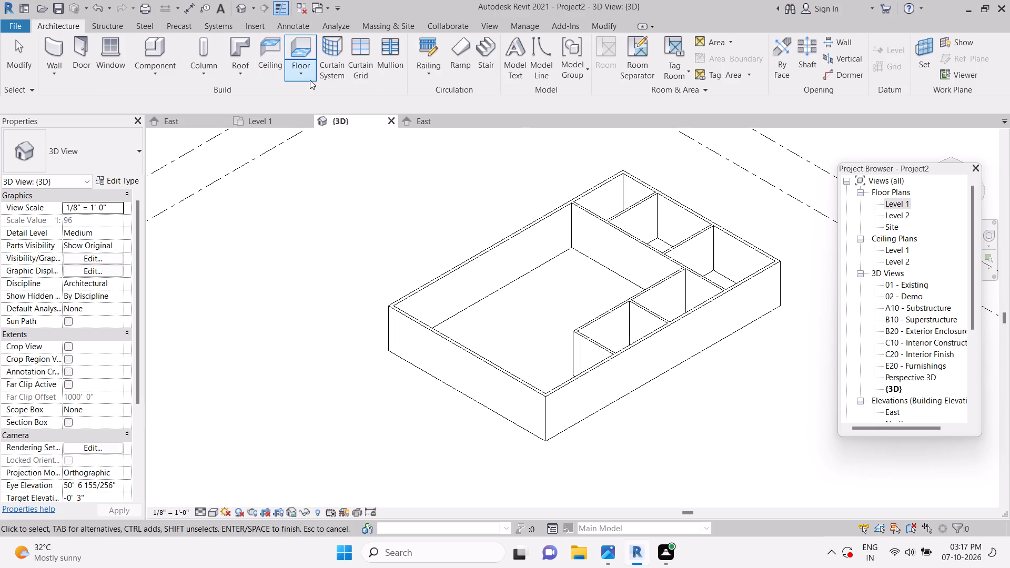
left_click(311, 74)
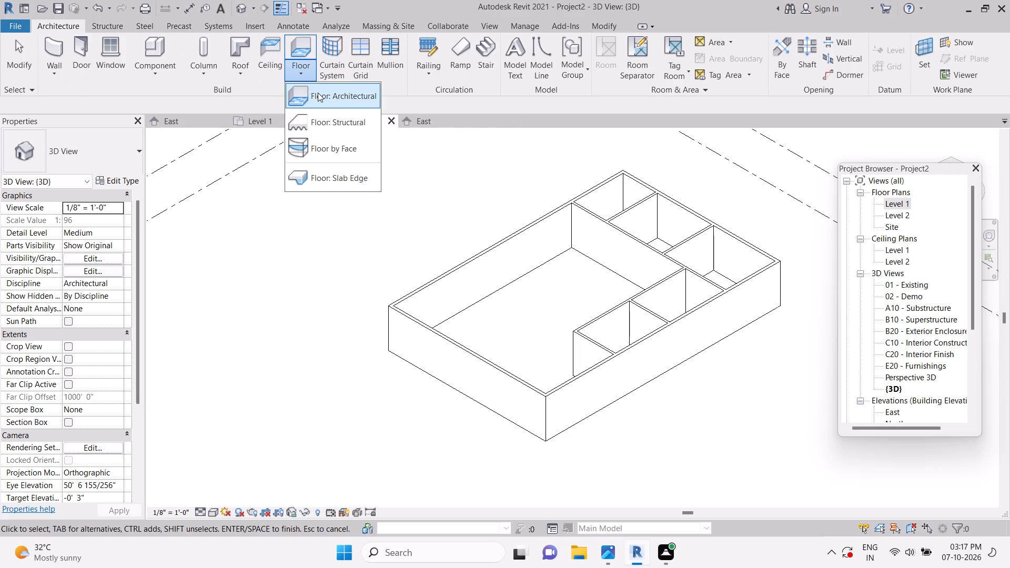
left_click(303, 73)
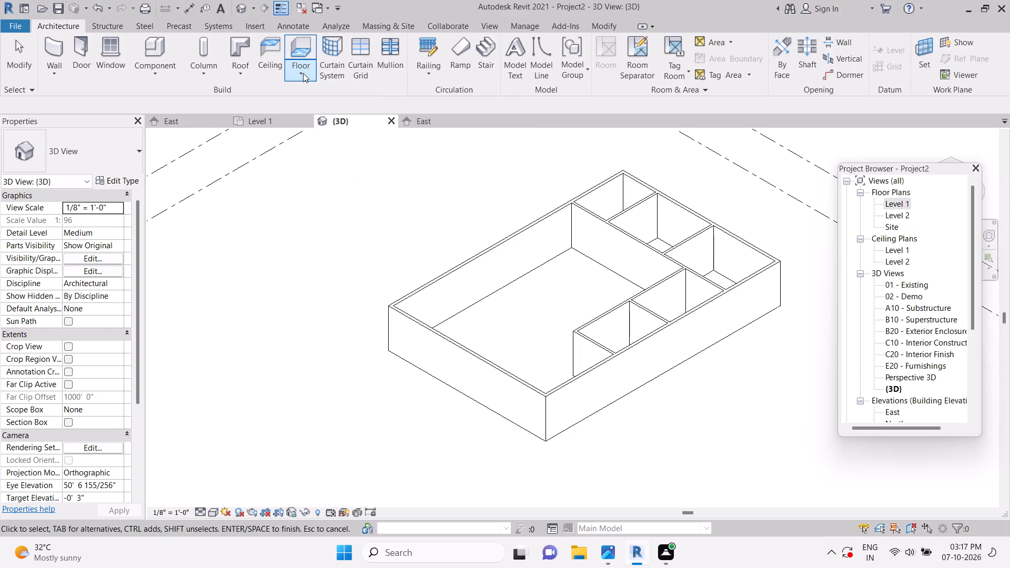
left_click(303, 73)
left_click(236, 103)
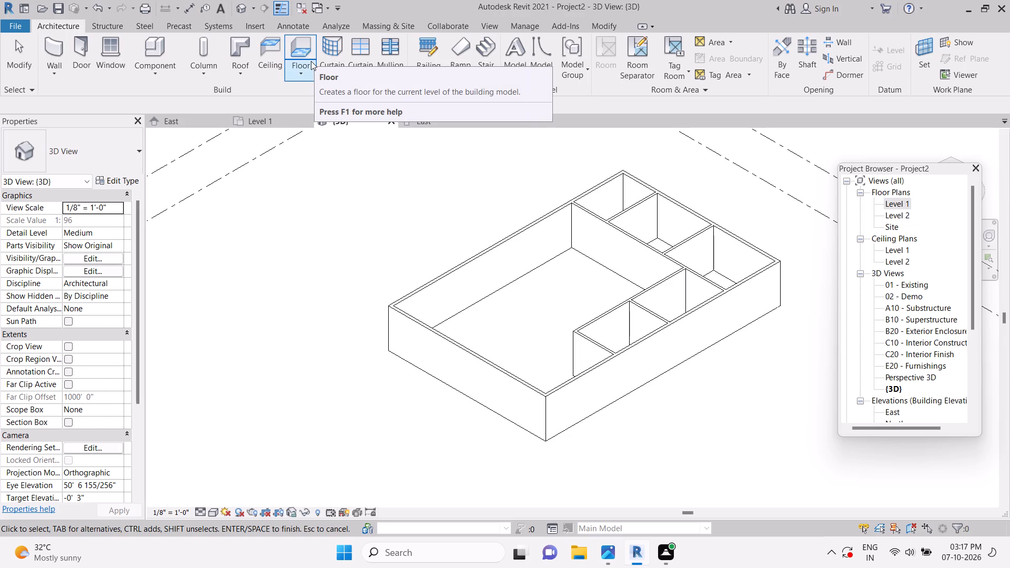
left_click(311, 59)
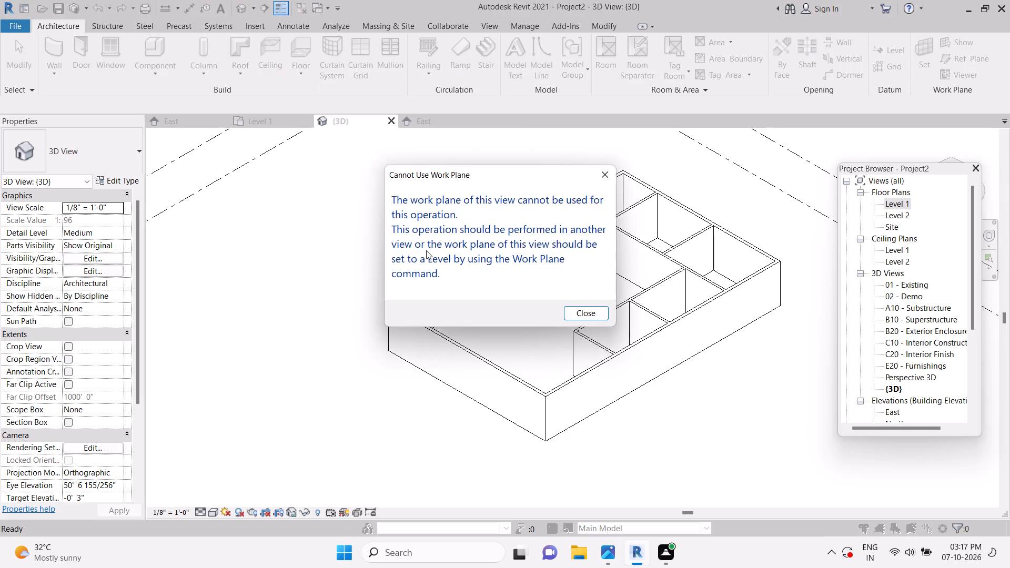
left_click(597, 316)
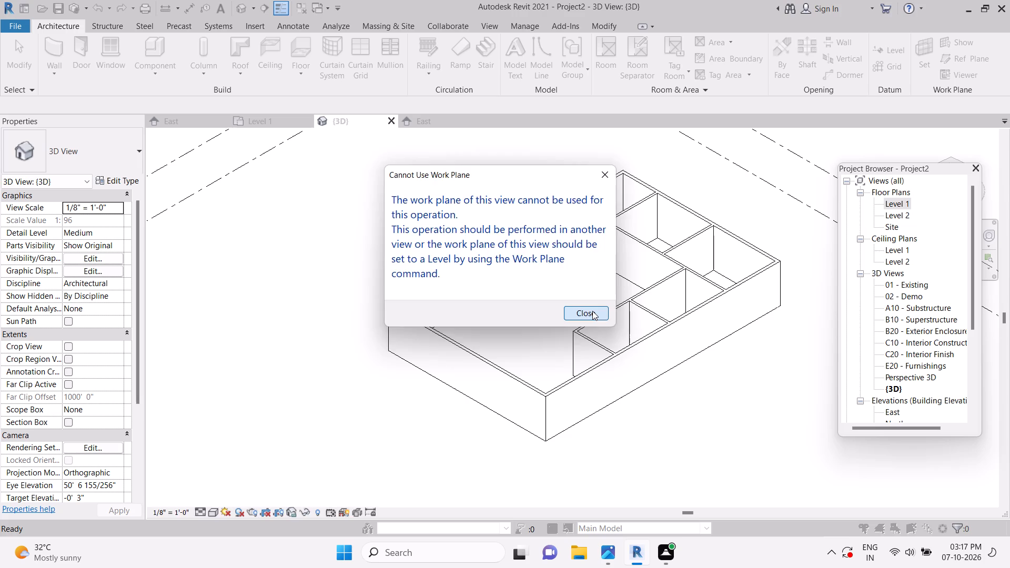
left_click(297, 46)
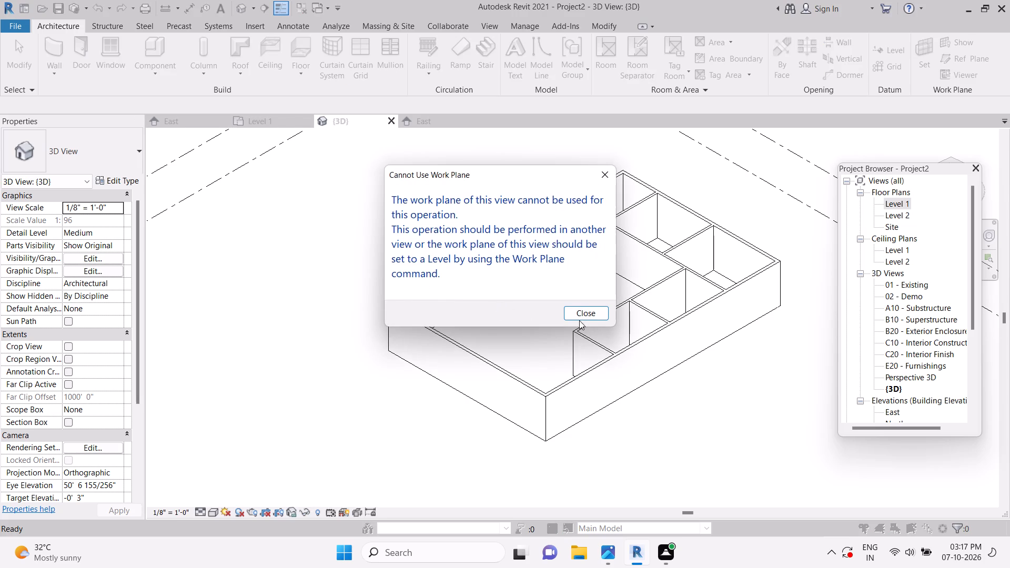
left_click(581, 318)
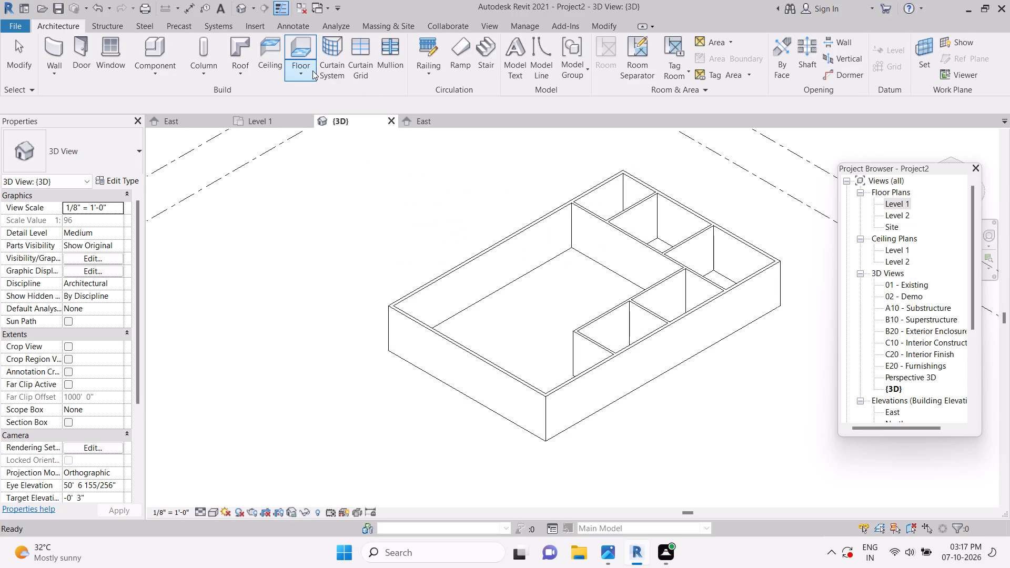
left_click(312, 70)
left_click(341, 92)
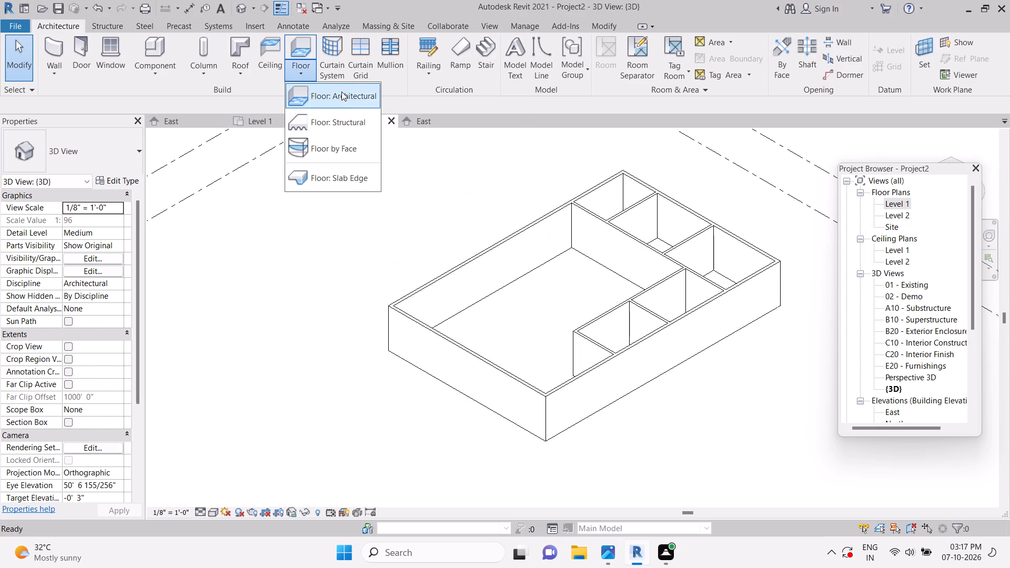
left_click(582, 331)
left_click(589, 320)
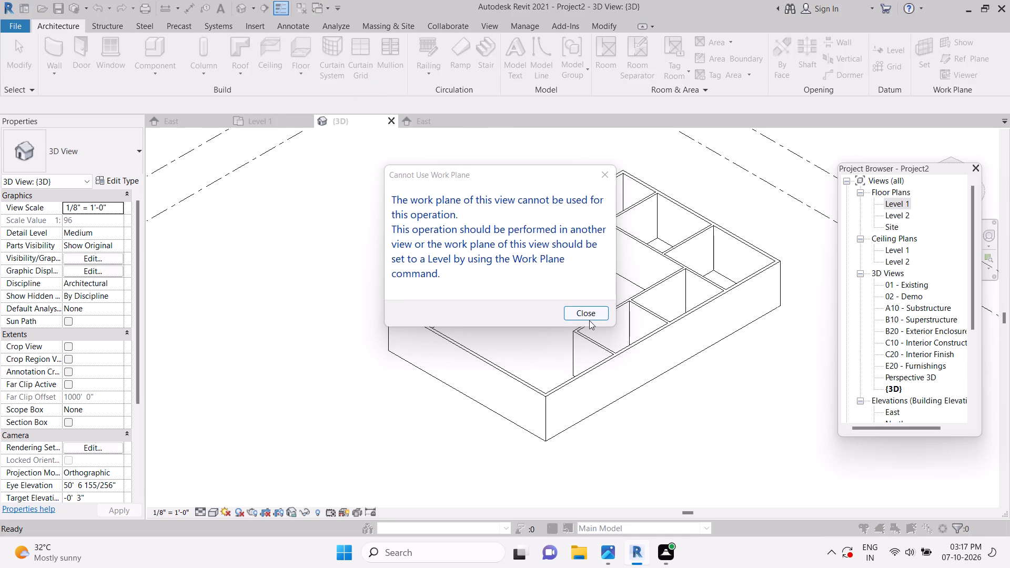
Examine the extent of the Level 1 plane around the building in the {3D} view.
left_click(230, 173)
scroll(245, 172, "down", 1)
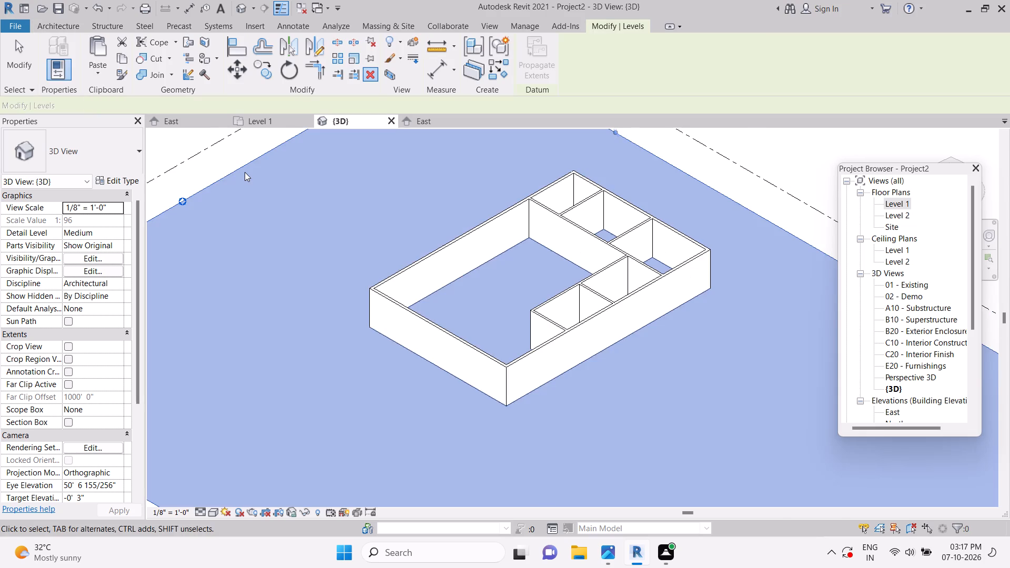
scroll(245, 172, "down", 4)
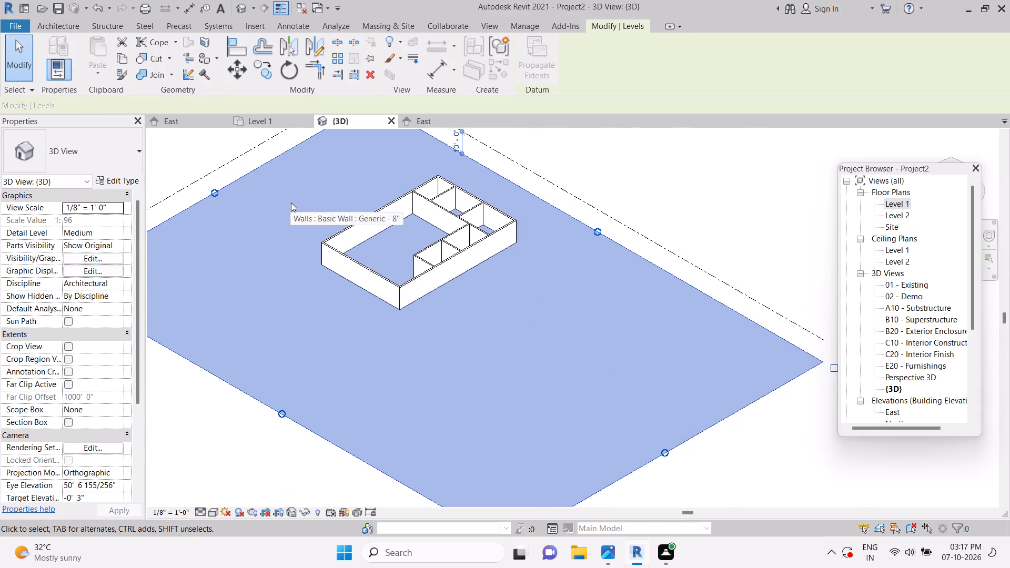
scroll(291, 202, "down", 3)
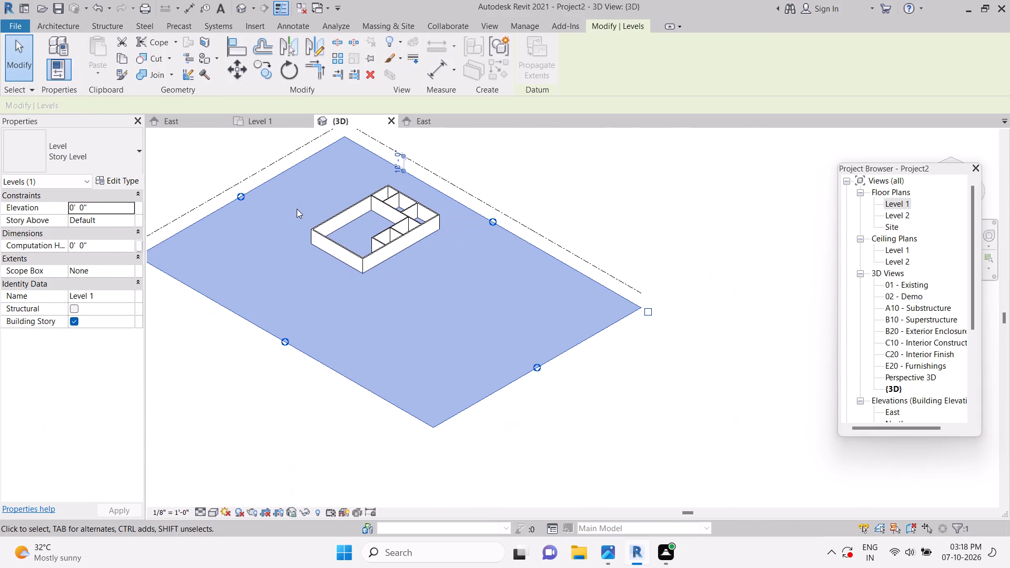
scroll(289, 197, "down", 1)
middle_click_drag(292, 197, 360, 270)
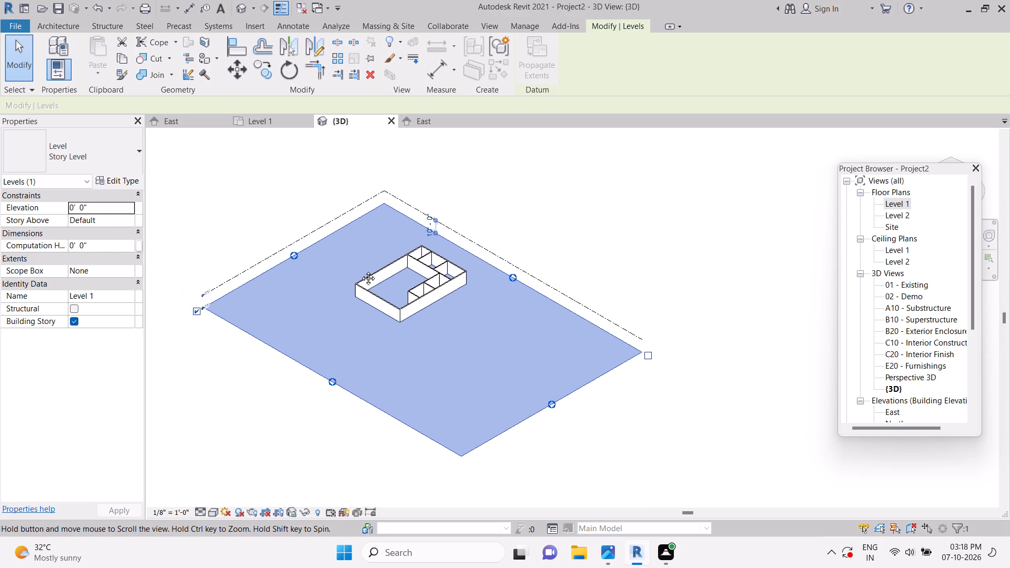
middle_click_drag(360, 270, 362, 271)
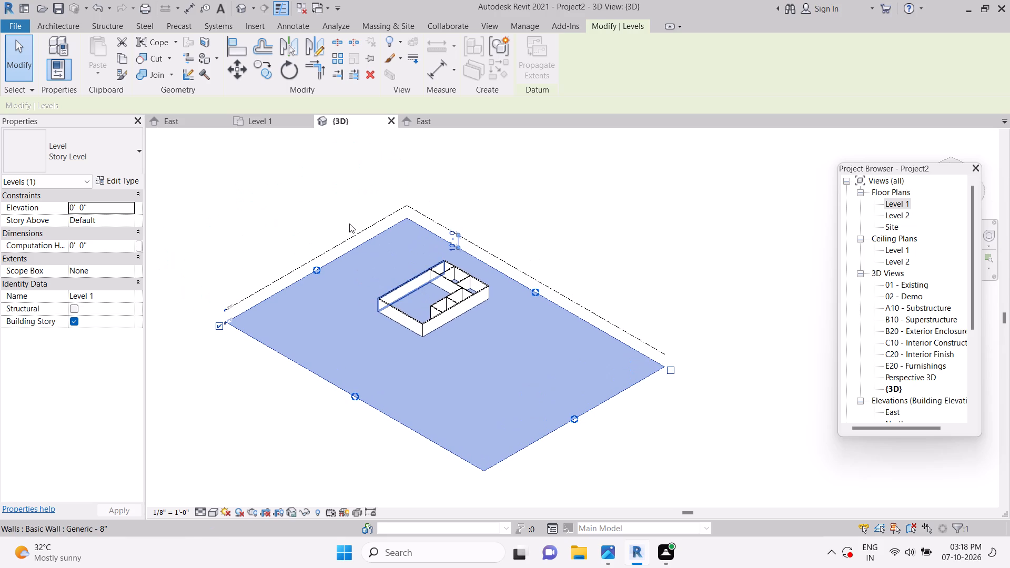
left_click(352, 257)
double_click(361, 275)
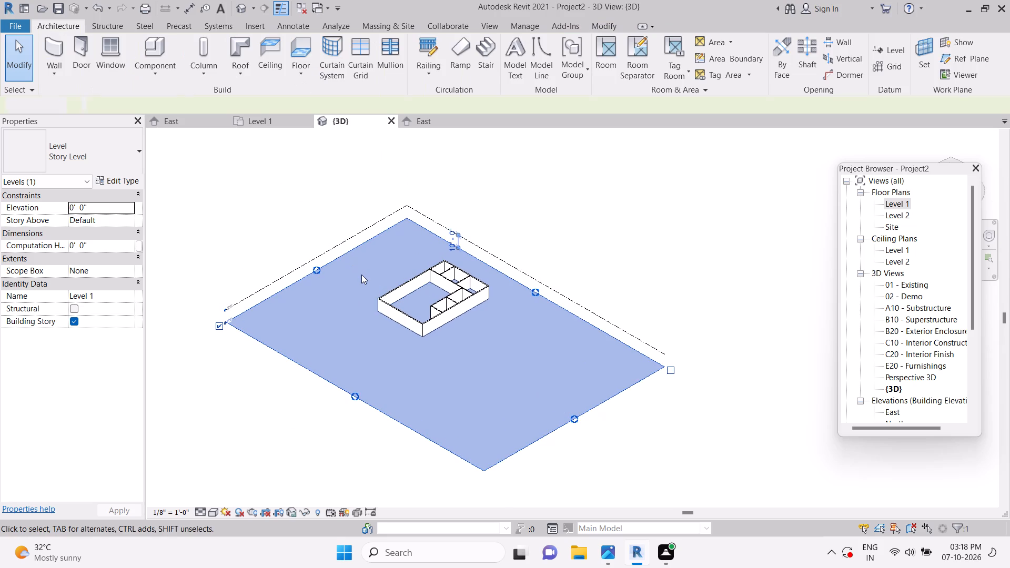
left_click(362, 248)
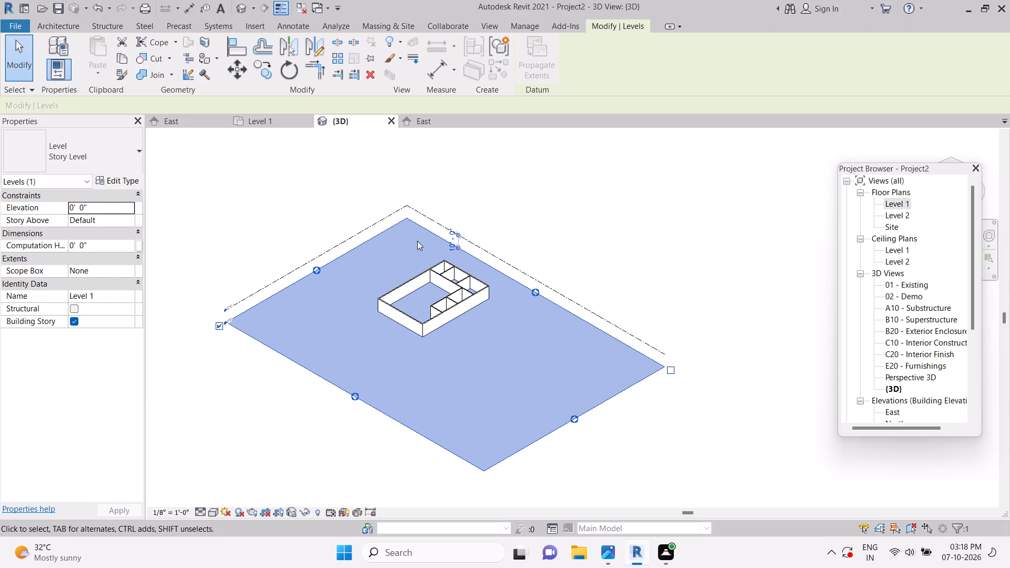
key("Escape")
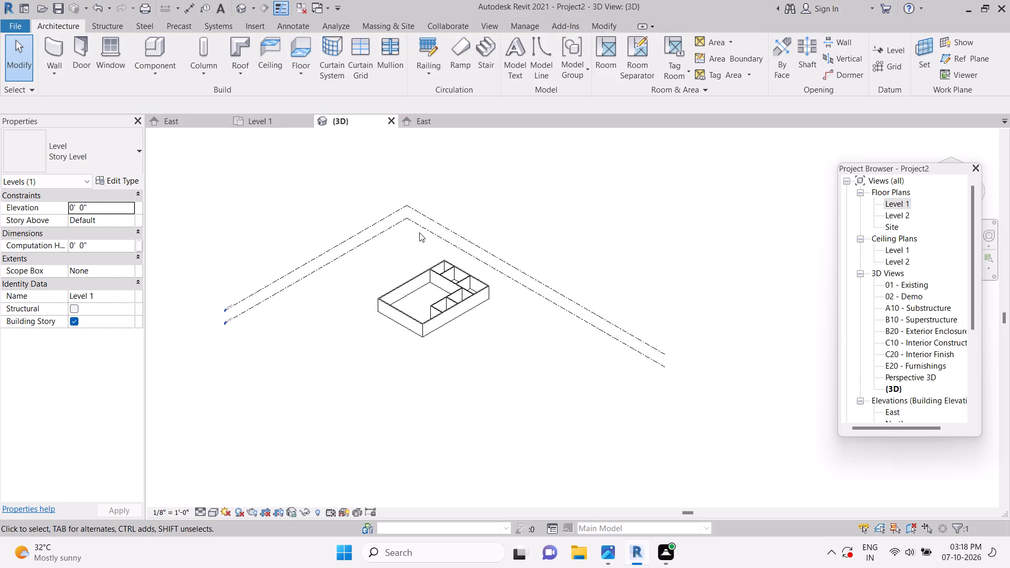
key("Escape")
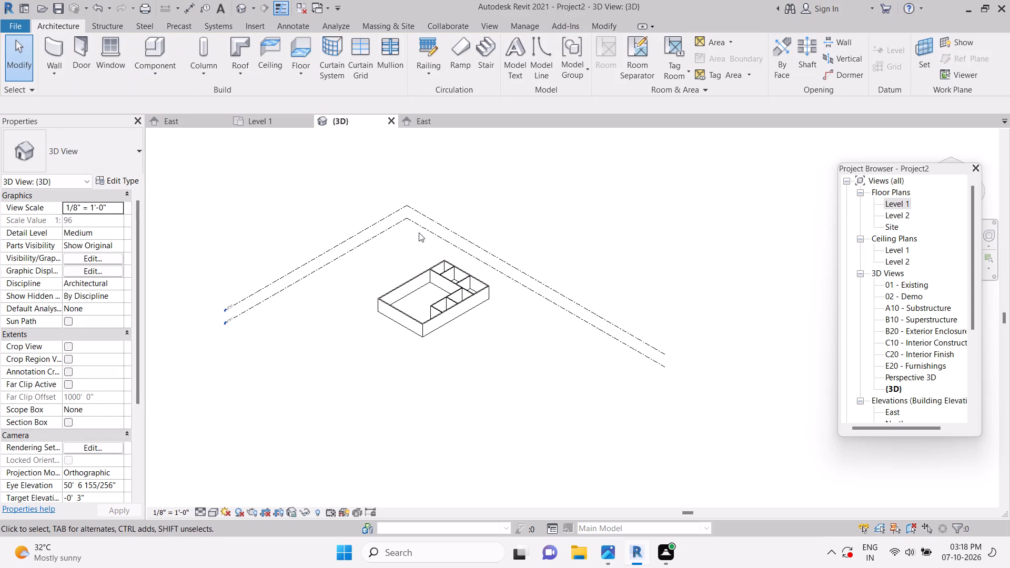
key("Escape")
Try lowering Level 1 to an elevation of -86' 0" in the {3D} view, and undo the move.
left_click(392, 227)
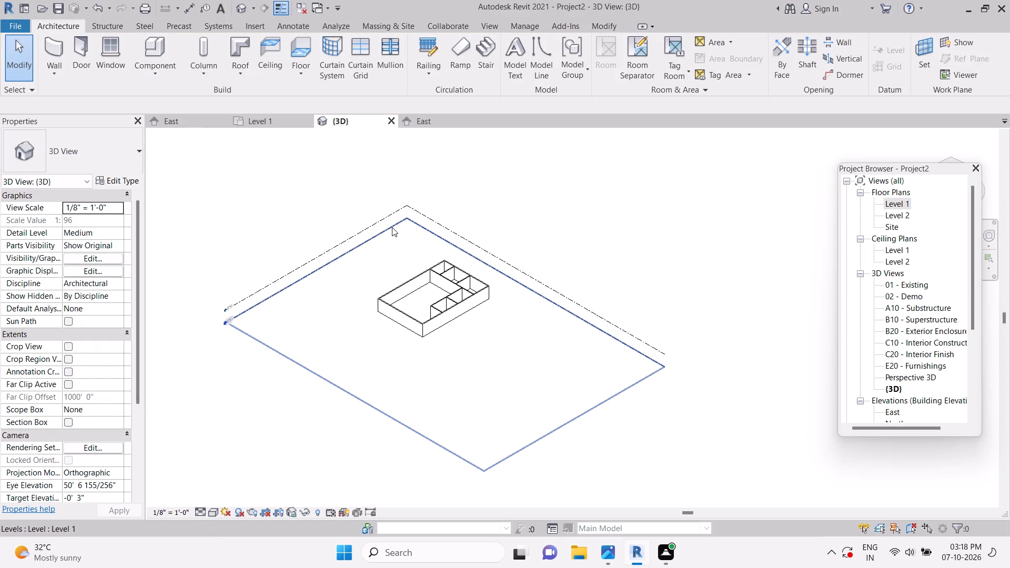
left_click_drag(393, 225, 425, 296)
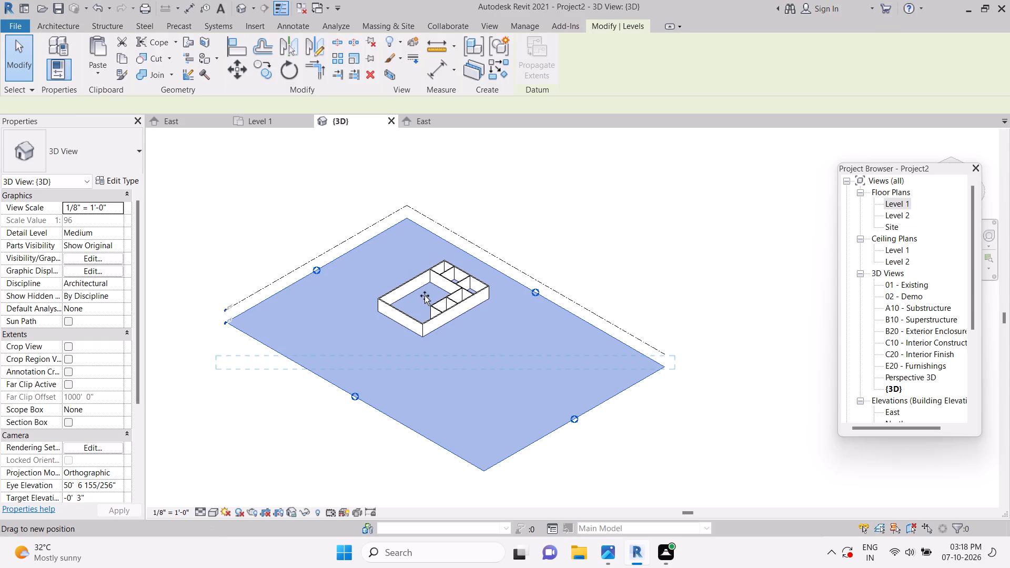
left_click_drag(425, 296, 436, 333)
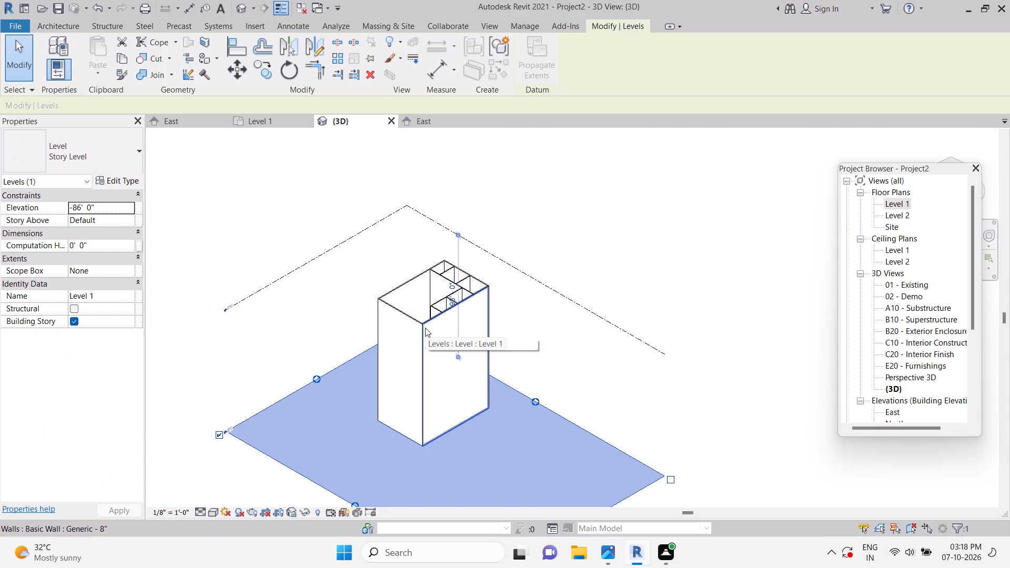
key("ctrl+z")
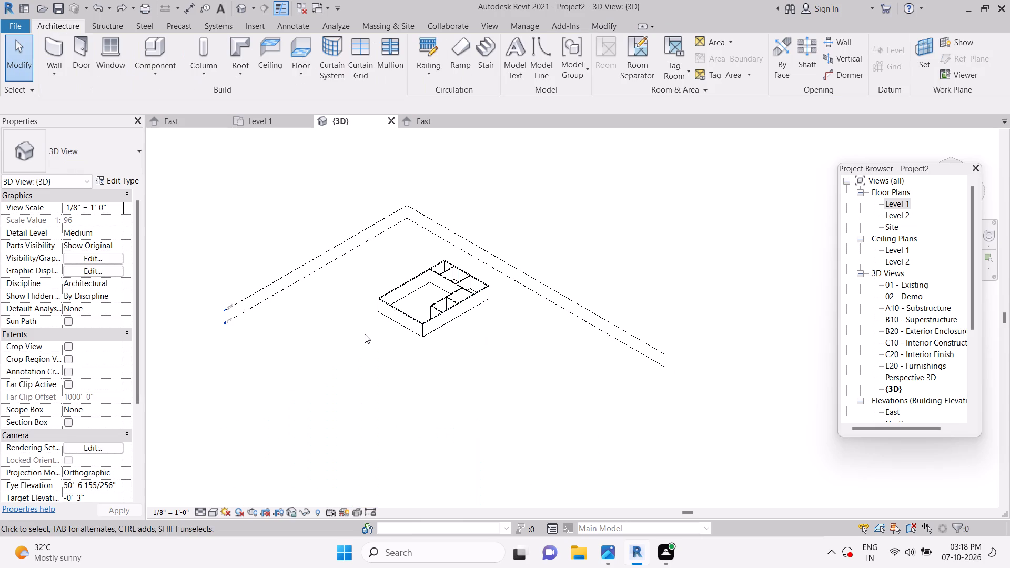
Examine Level 1's Story Level type properties and its instance settings, including Structural and Story Above.
left_click(365, 334)
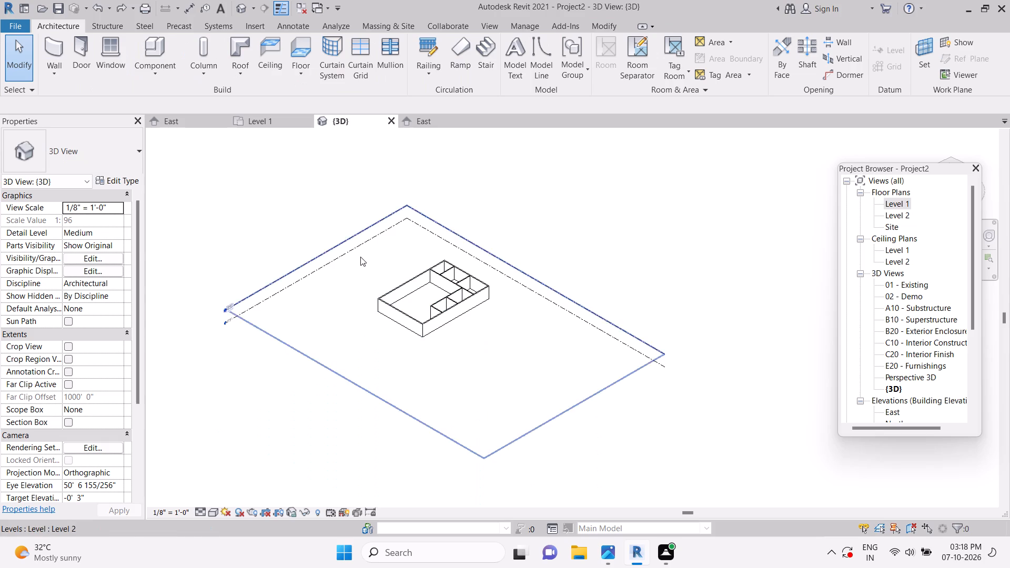
left_click(360, 249)
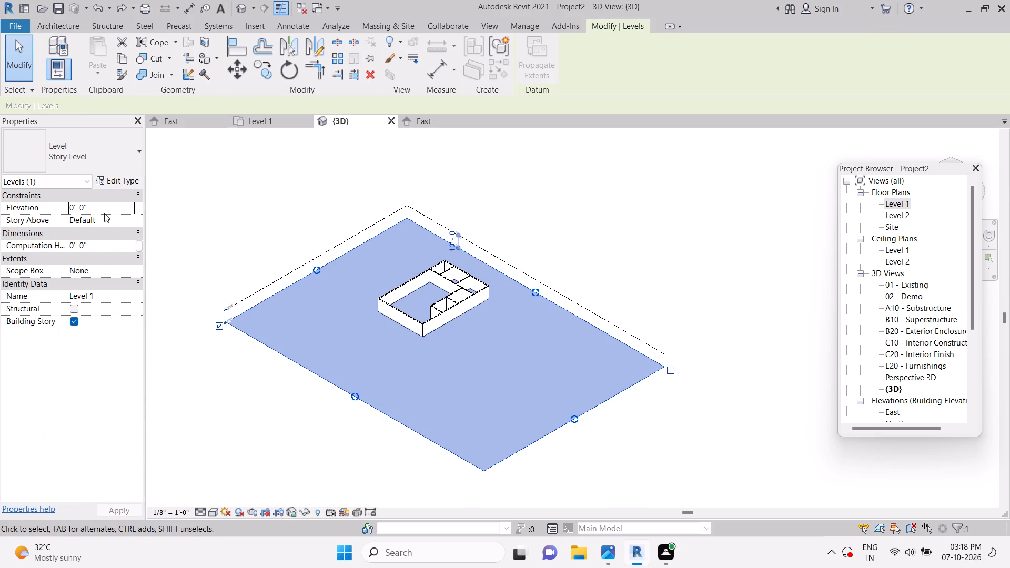
left_click(132, 180)
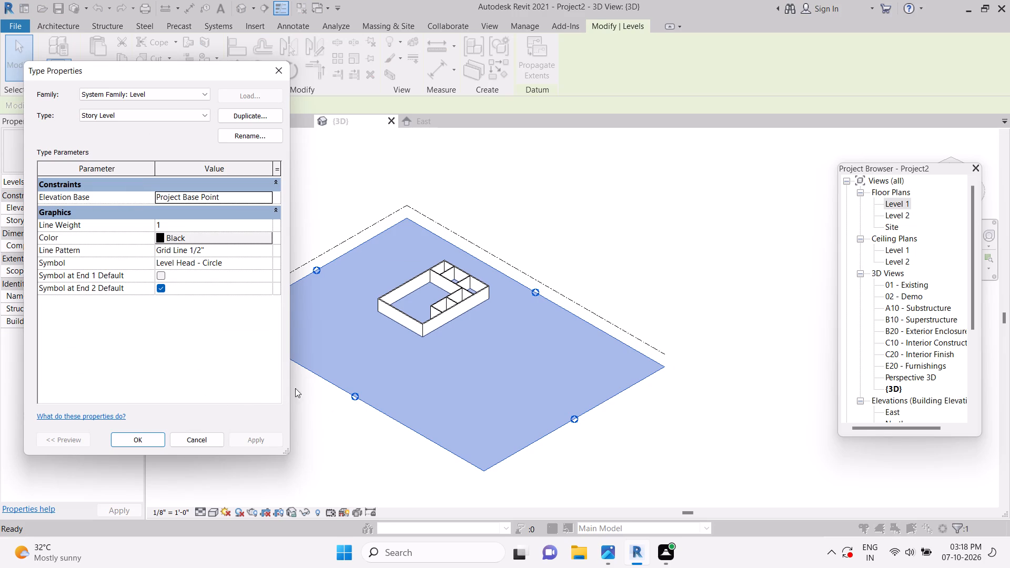
left_click(270, 70)
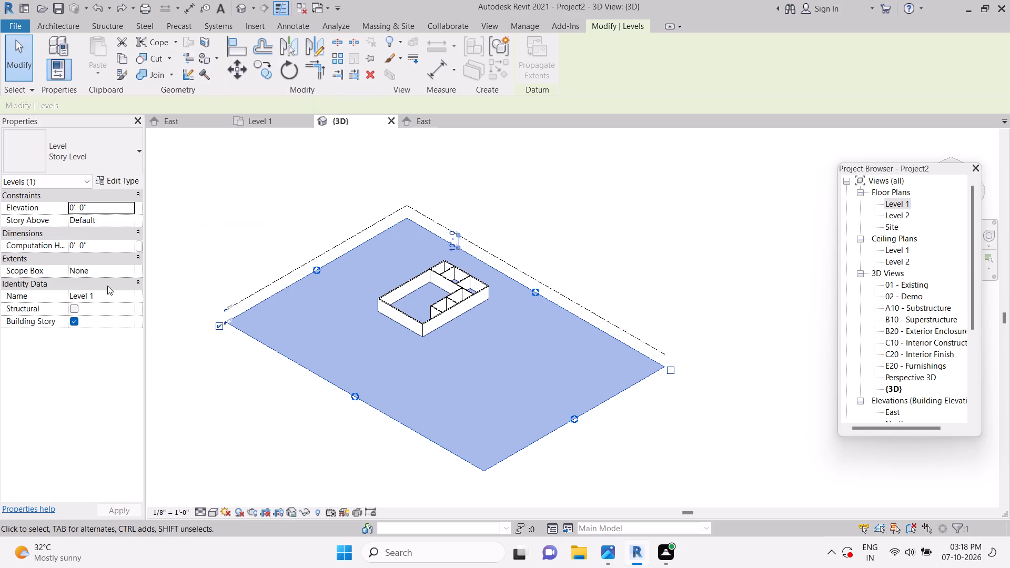
left_click(108, 306)
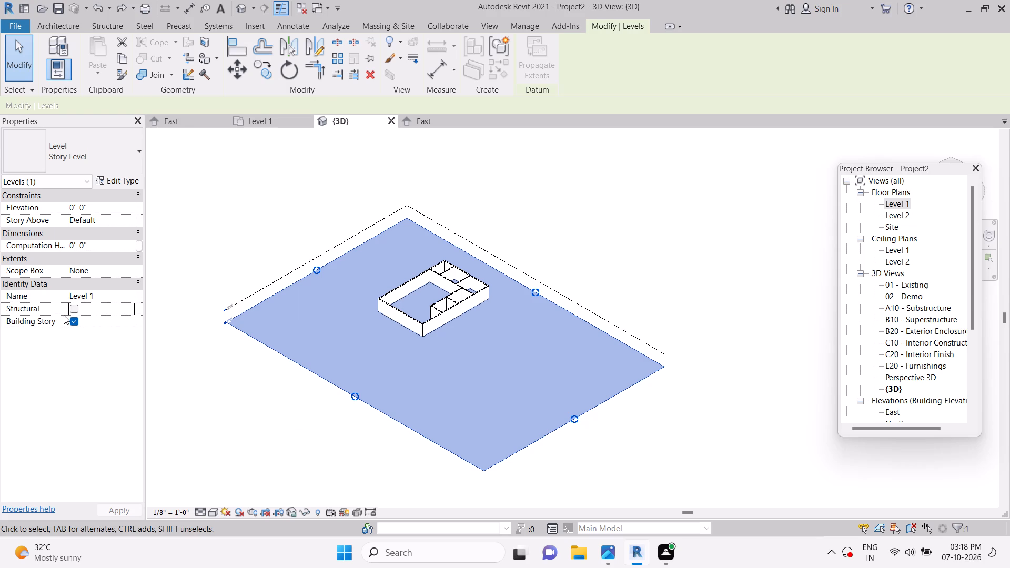
left_click(72, 310)
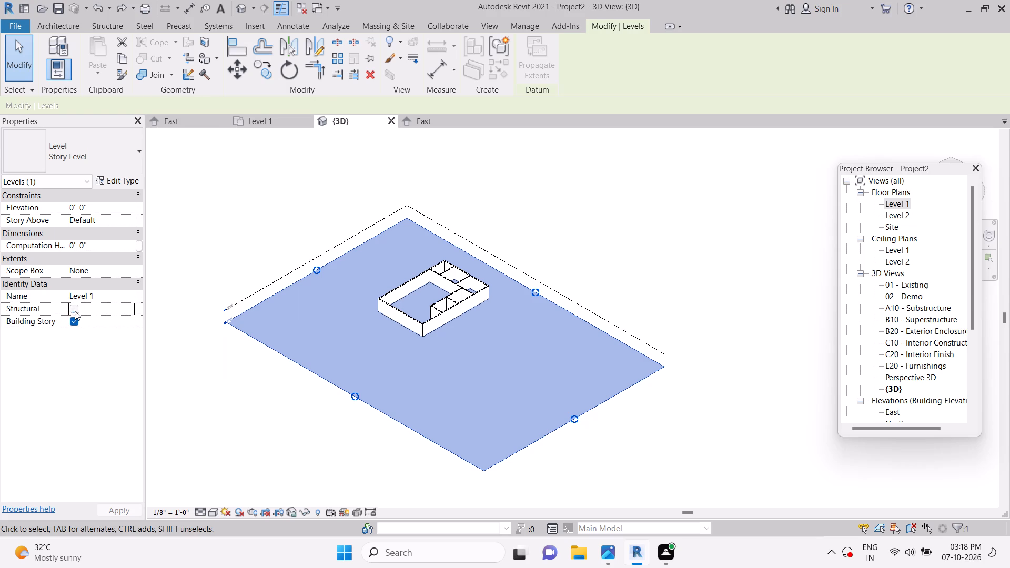
left_click(75, 306)
left_click(114, 220)
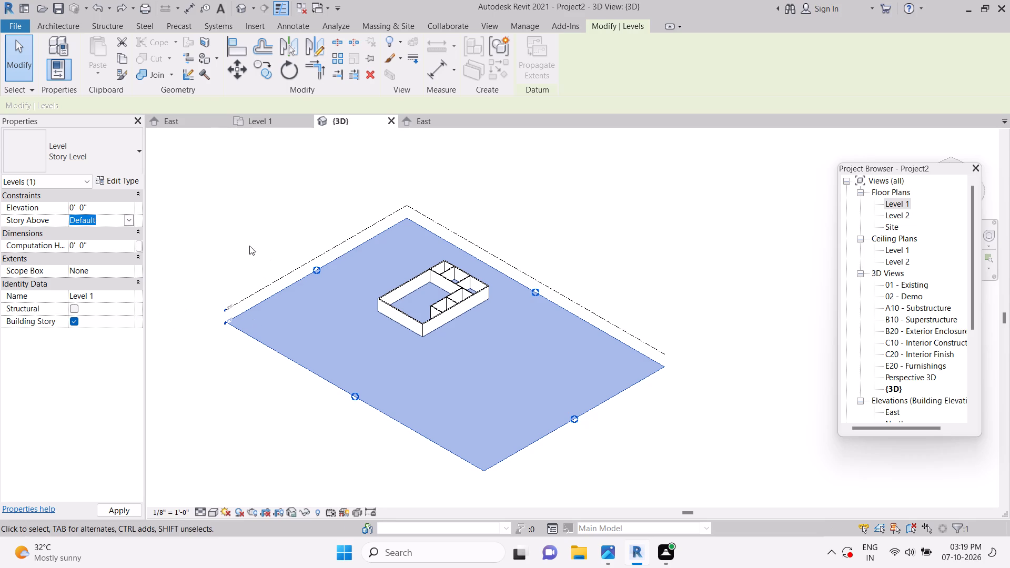
left_click(231, 227)
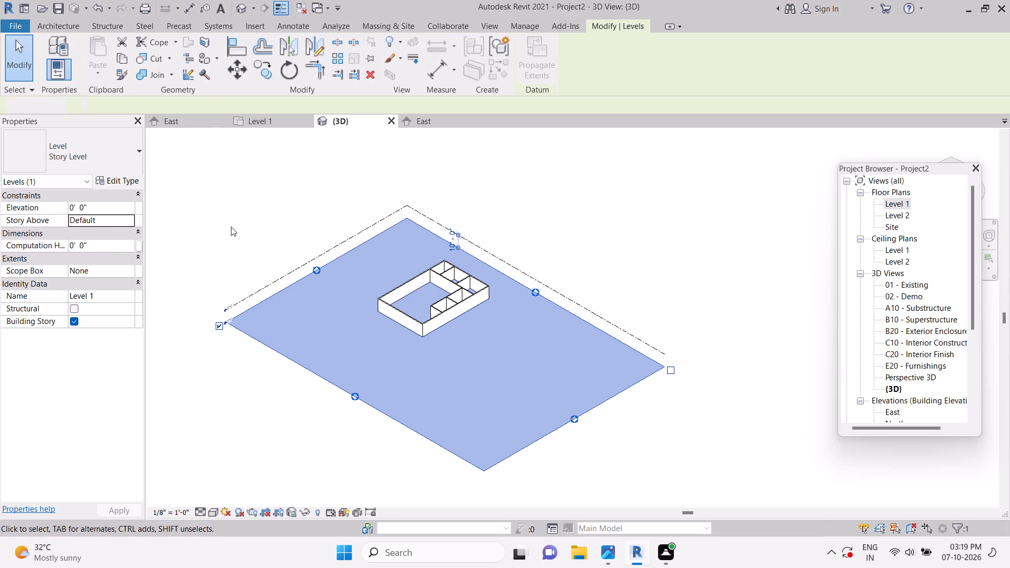
left_click(231, 227)
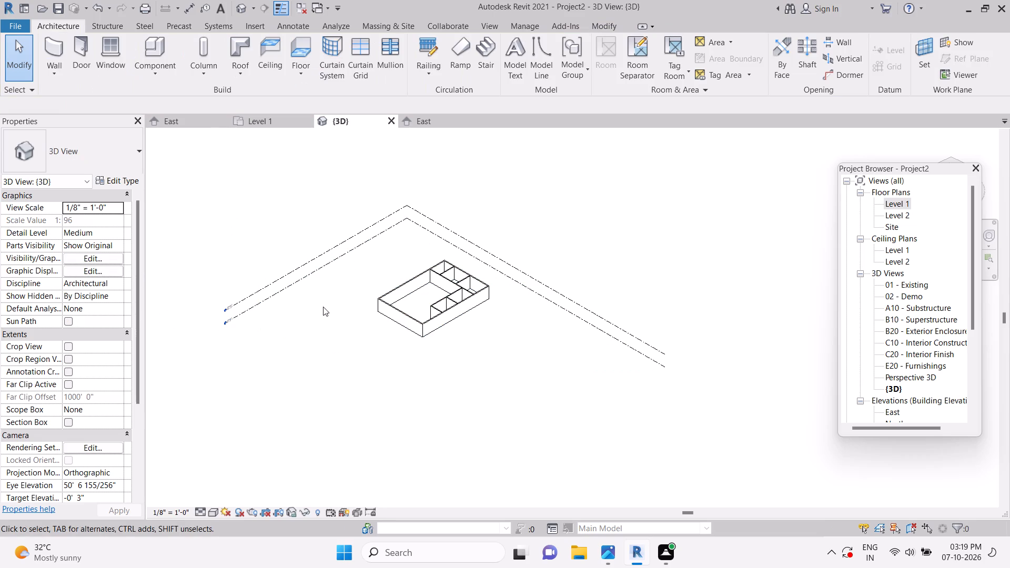
left_click(310, 276)
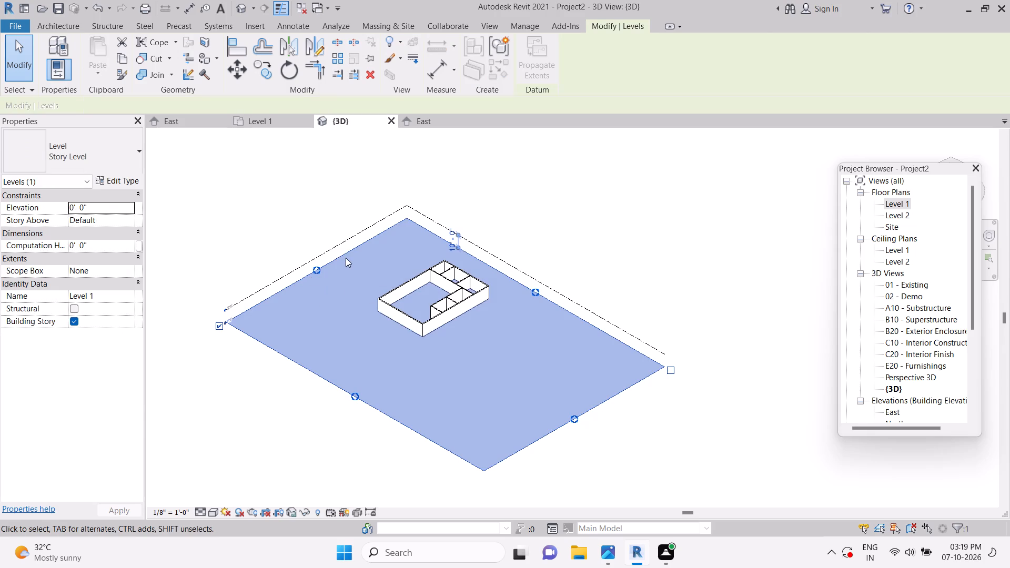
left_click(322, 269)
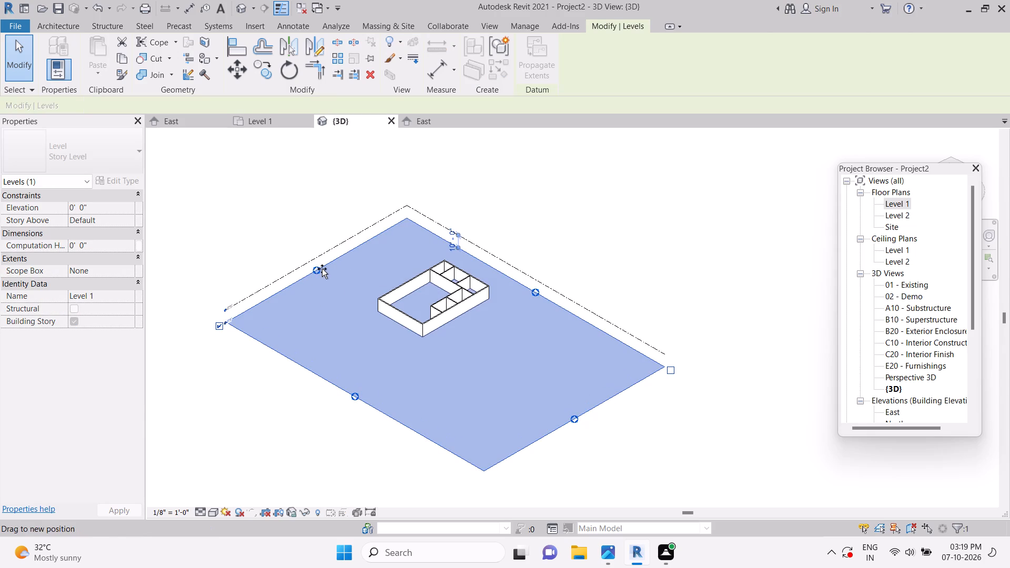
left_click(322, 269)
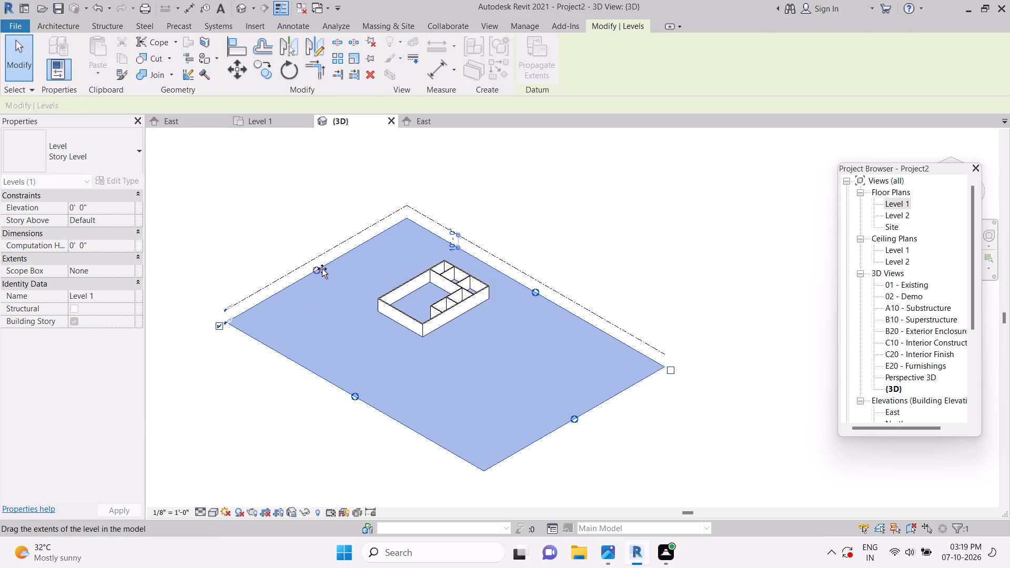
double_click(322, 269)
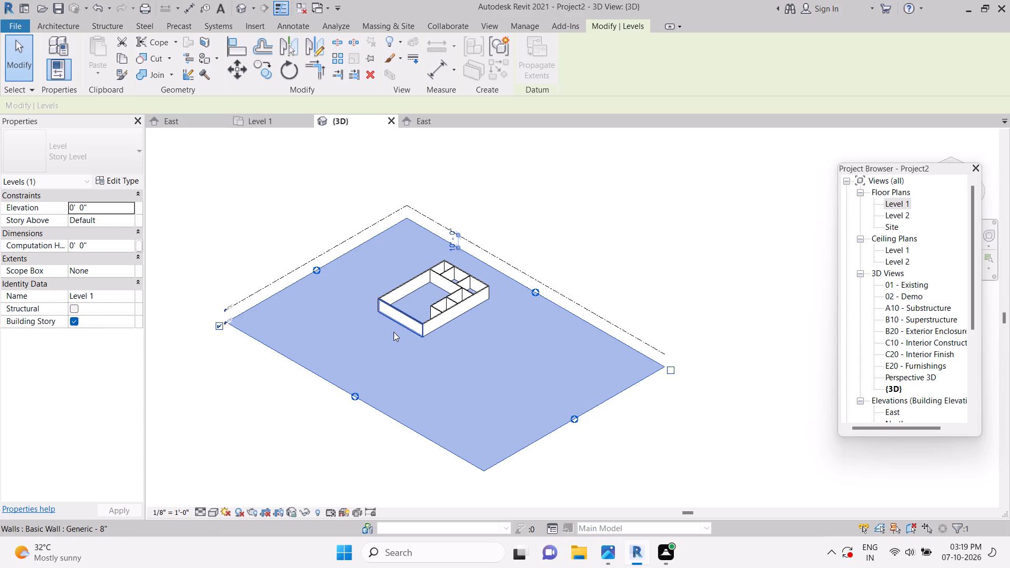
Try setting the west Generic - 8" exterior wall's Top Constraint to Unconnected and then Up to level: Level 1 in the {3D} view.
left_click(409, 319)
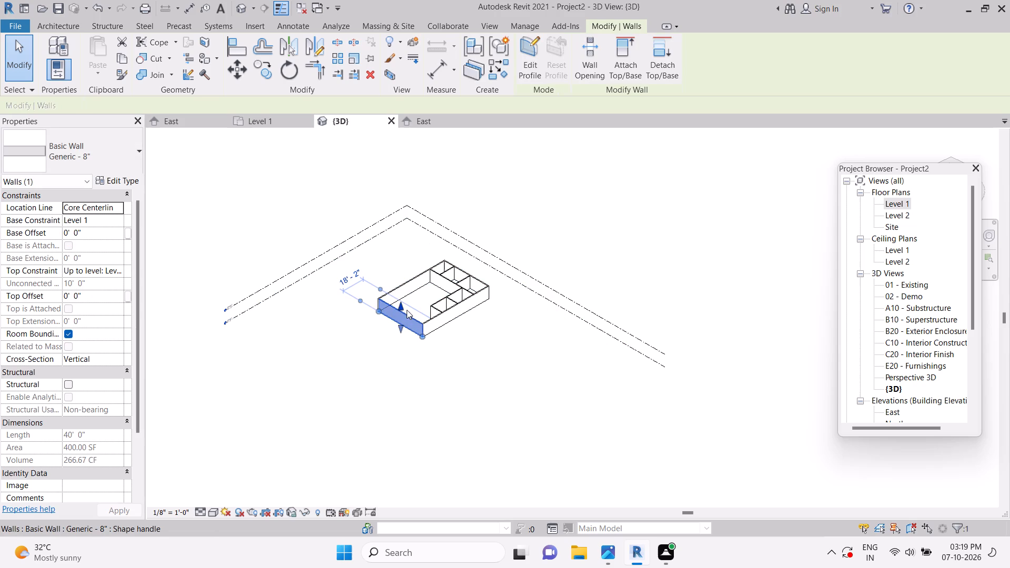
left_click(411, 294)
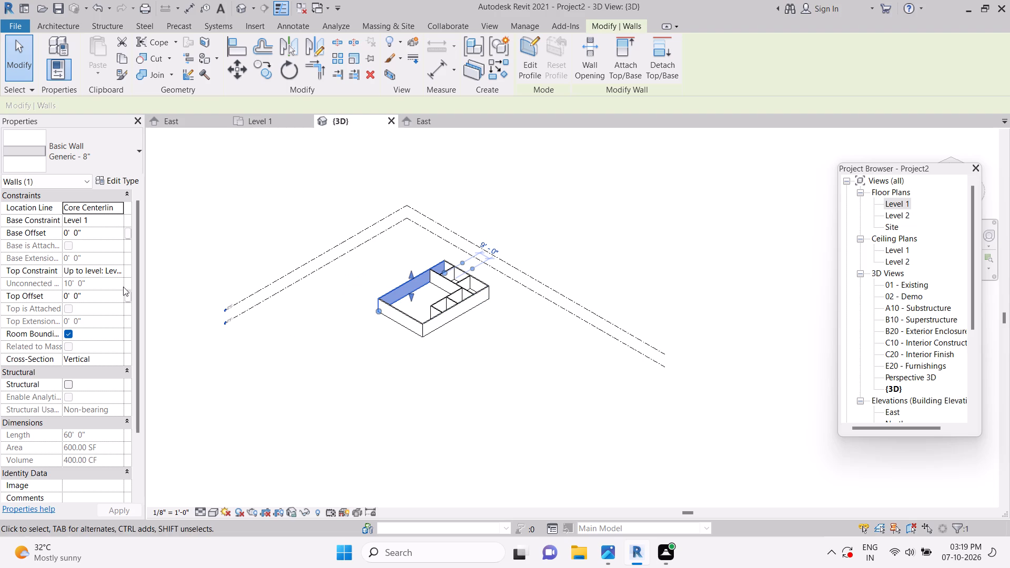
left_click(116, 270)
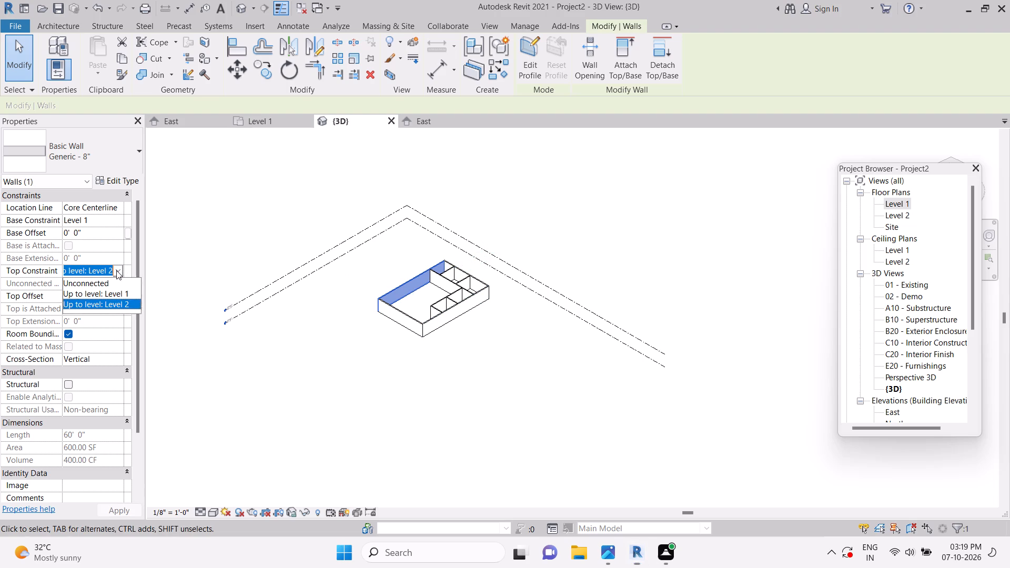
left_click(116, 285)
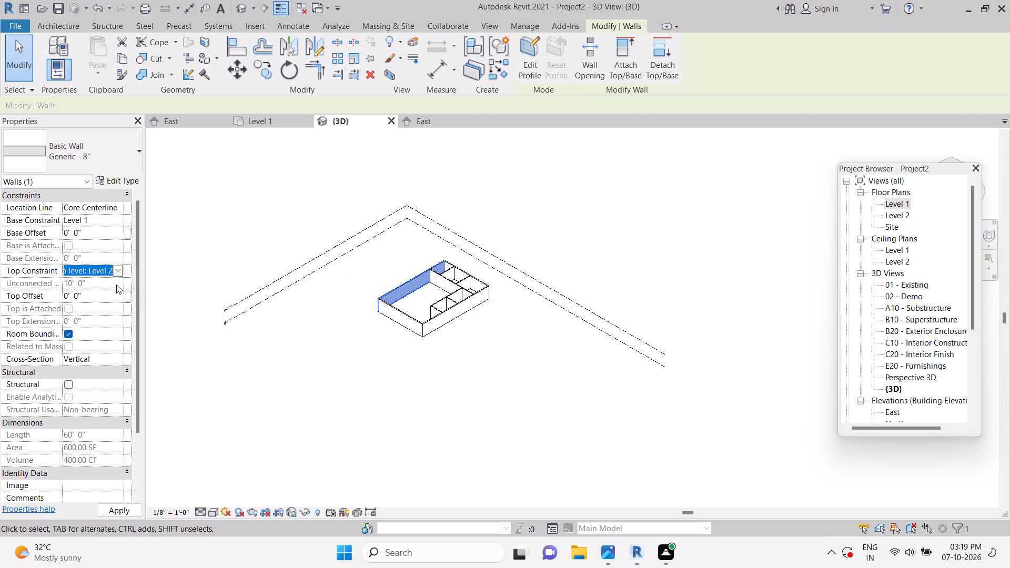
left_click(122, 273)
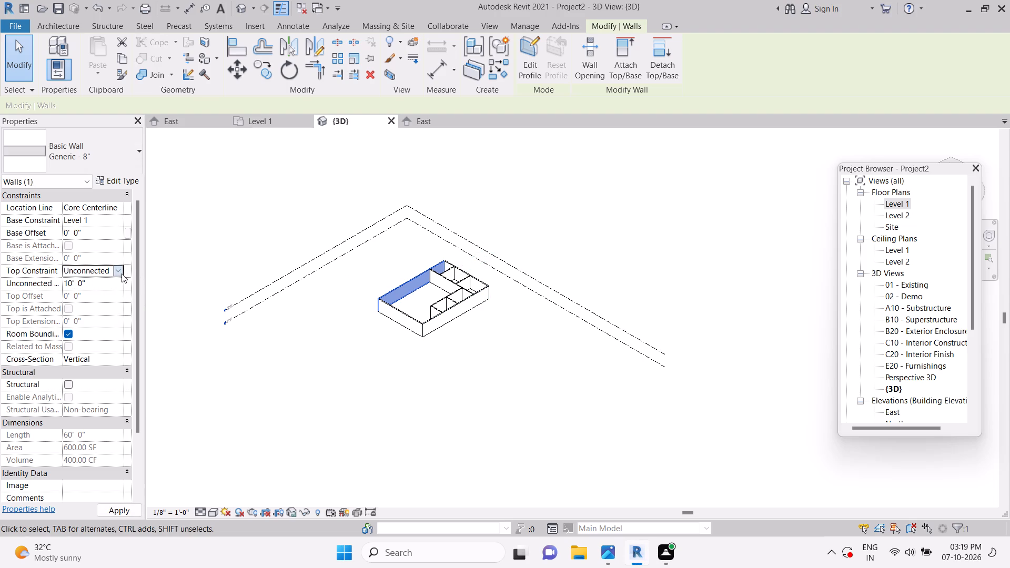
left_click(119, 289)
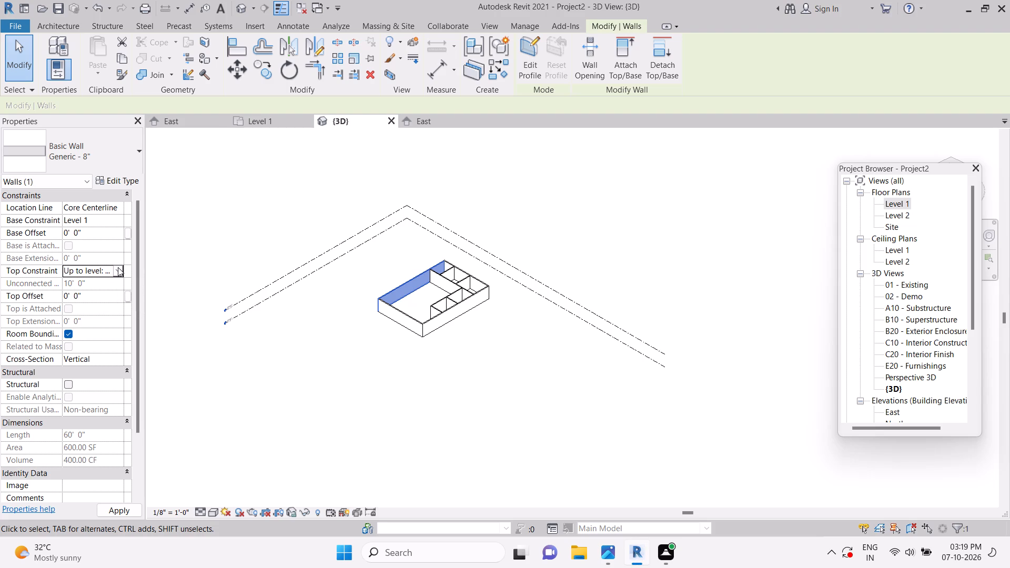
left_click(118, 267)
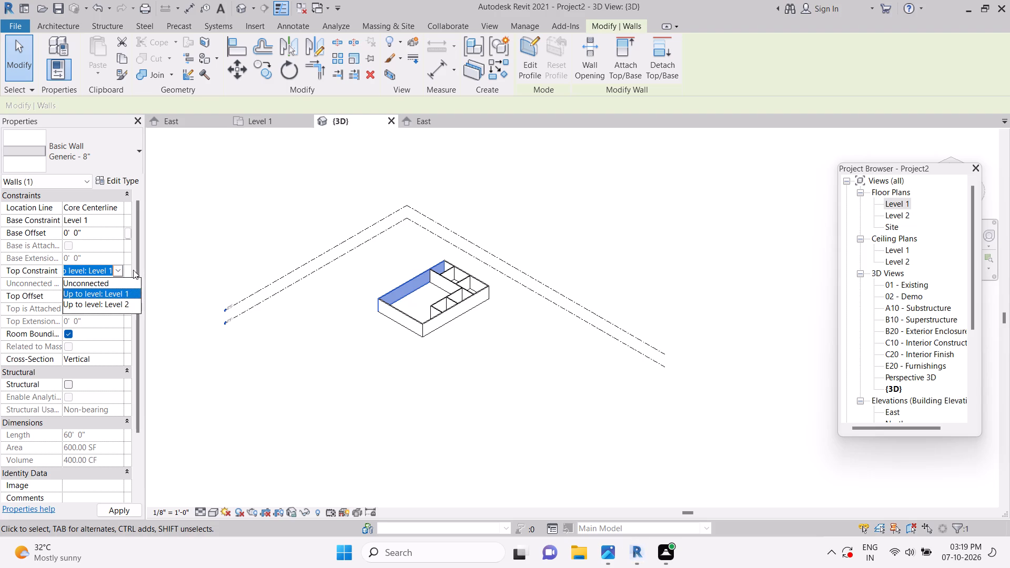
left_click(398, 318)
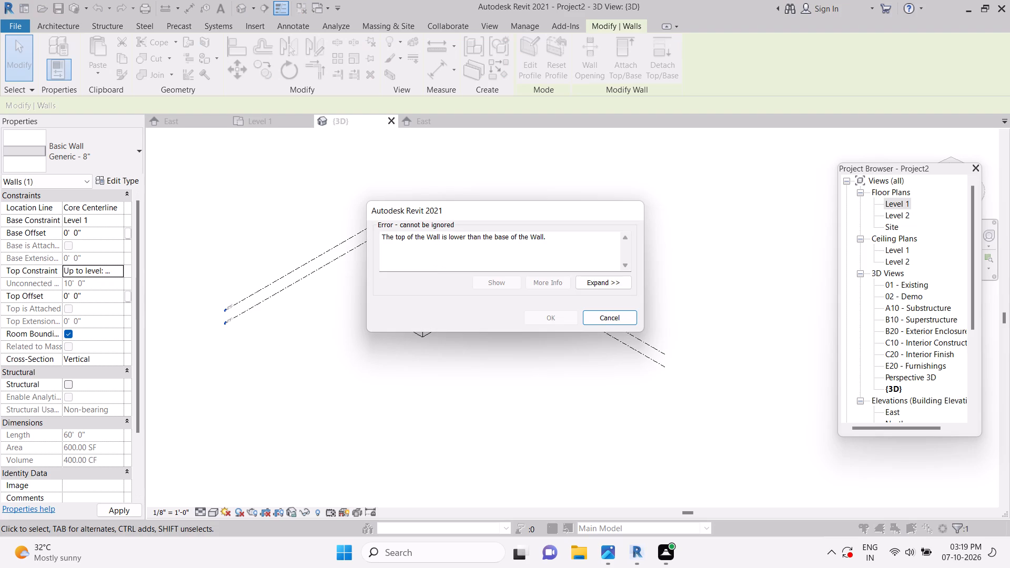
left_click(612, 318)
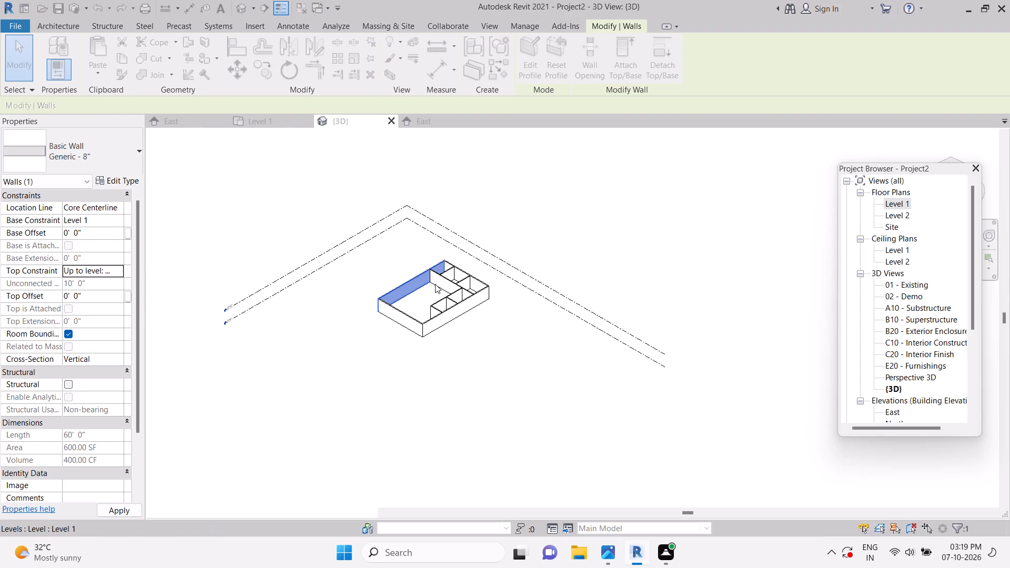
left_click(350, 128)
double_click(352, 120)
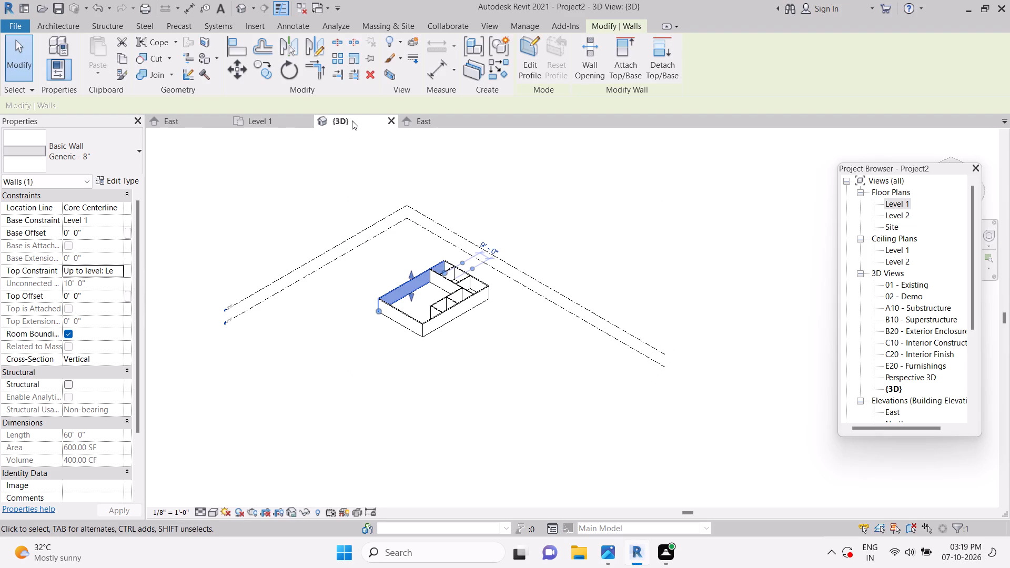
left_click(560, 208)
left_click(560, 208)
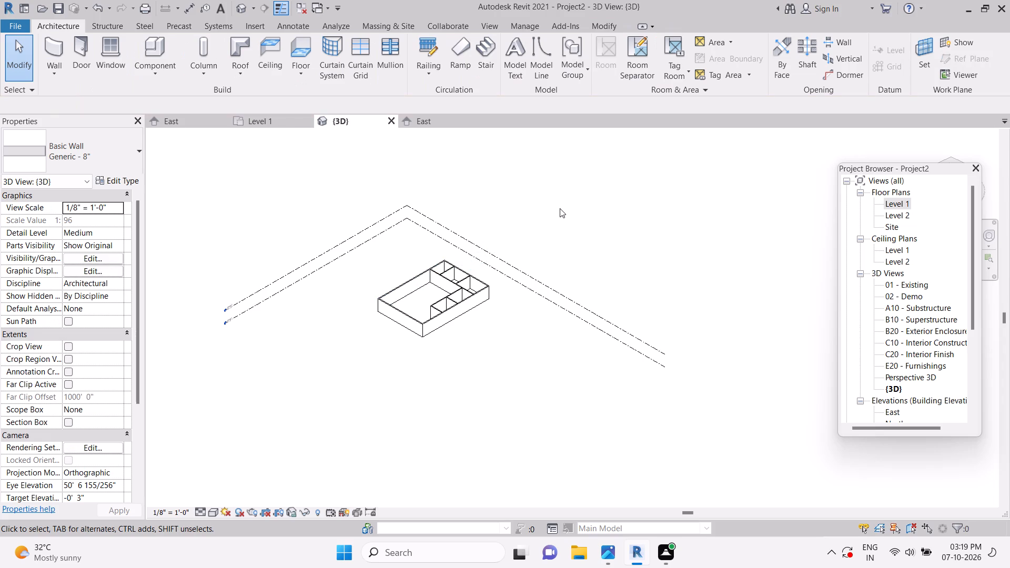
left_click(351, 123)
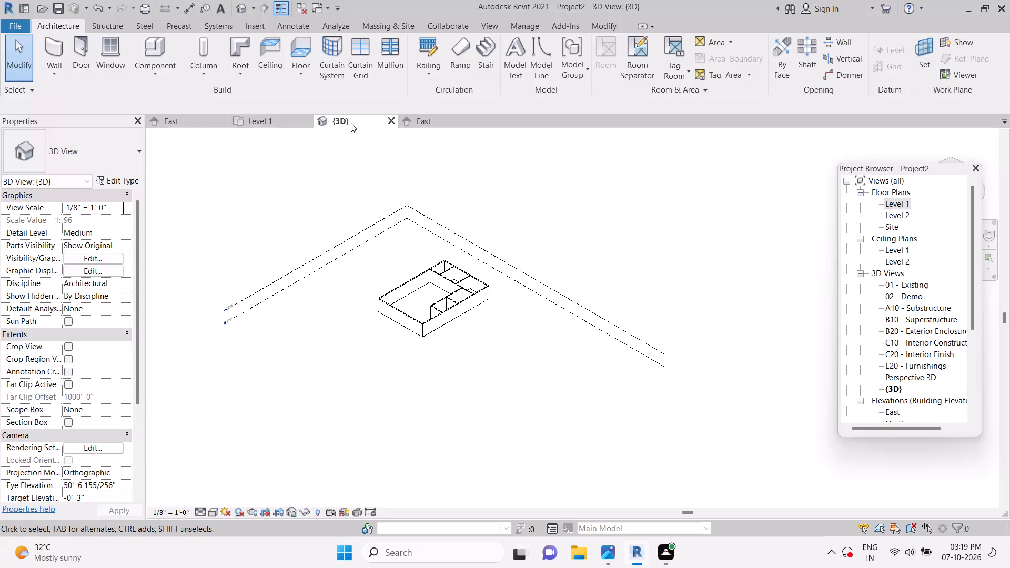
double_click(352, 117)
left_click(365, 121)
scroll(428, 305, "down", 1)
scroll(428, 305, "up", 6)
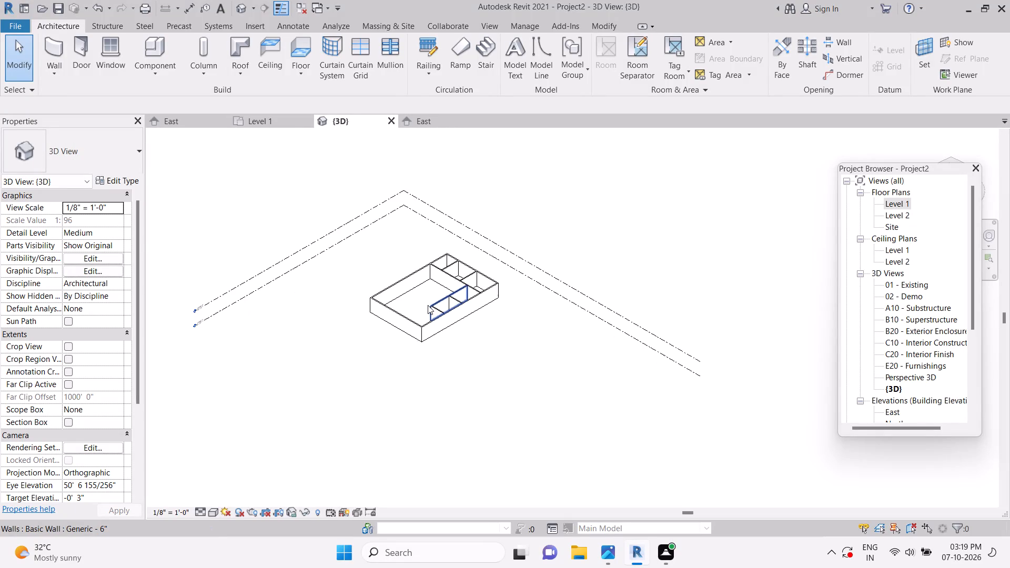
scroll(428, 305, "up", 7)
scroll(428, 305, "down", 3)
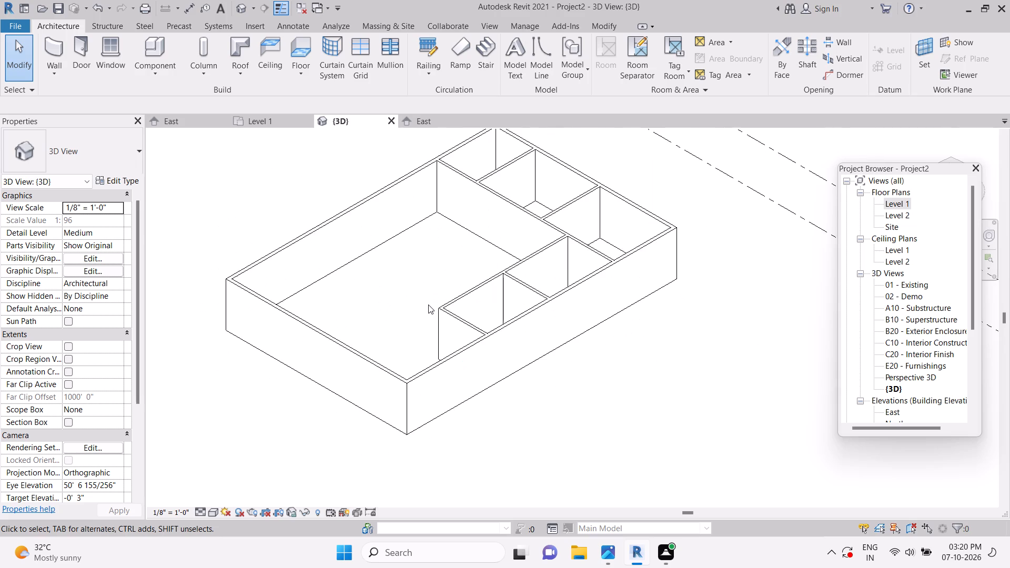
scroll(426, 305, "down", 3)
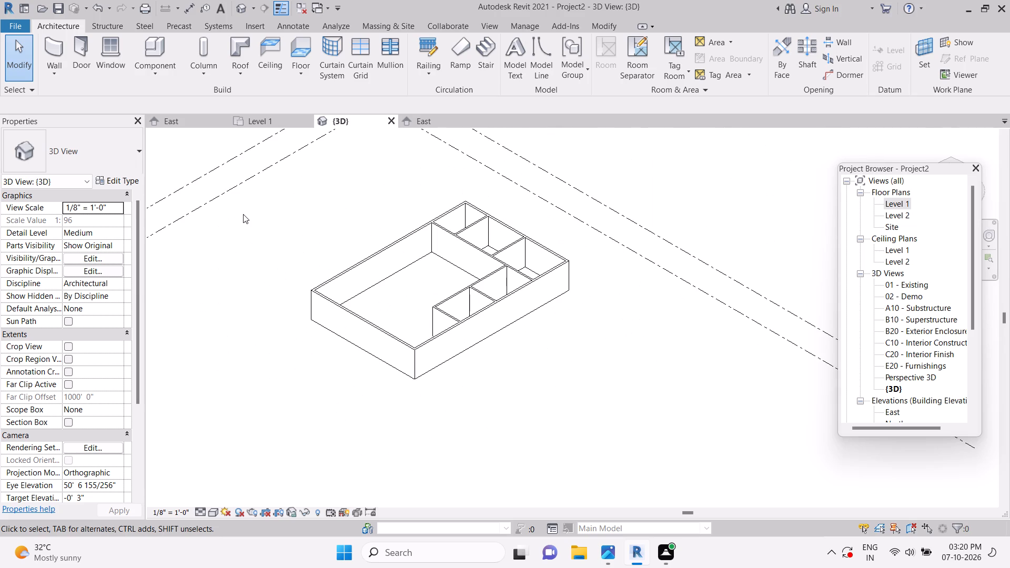
In the Level 1 floor plan, set the west exterior wall's Top Constraint to Unconnected.
left_click(251, 120)
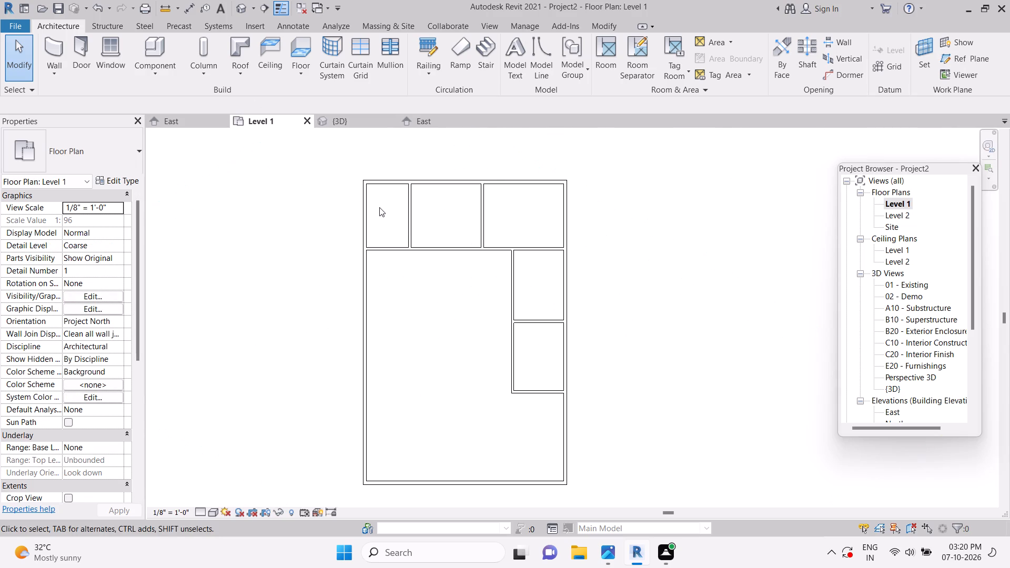
scroll(379, 207, "up", 1)
scroll(379, 207, "down", 2)
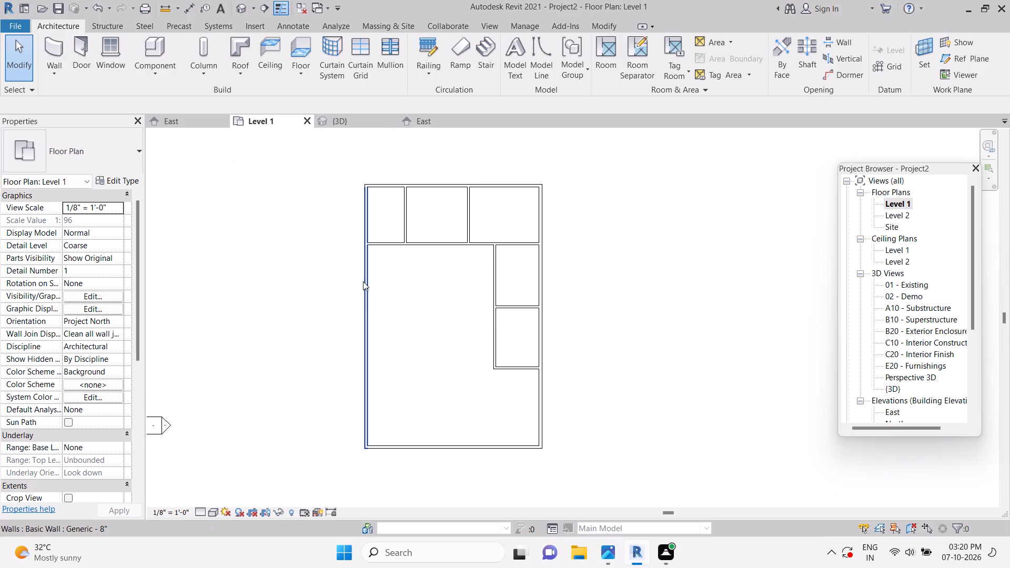
double_click(363, 281)
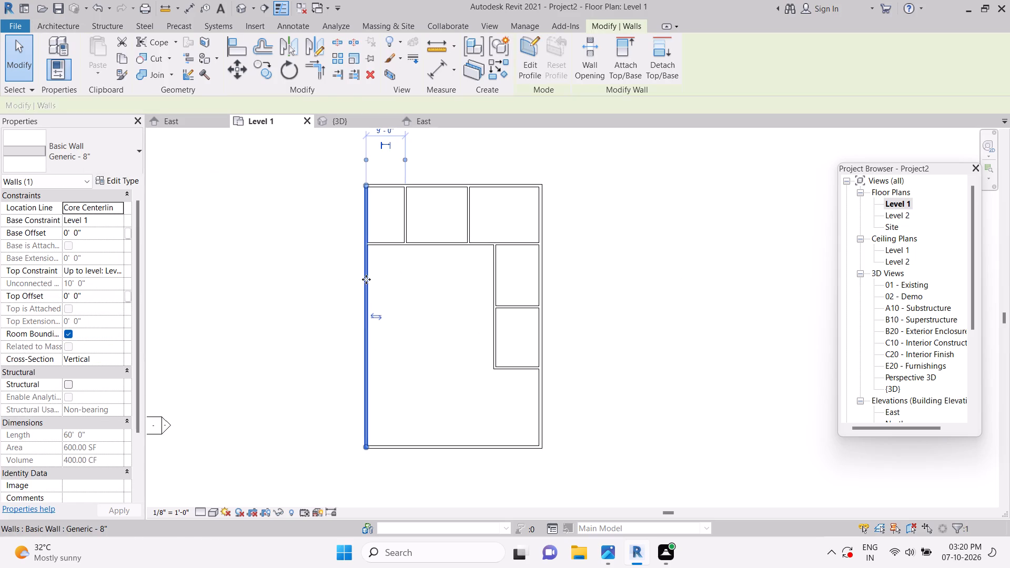
left_click(119, 269)
left_click(123, 281)
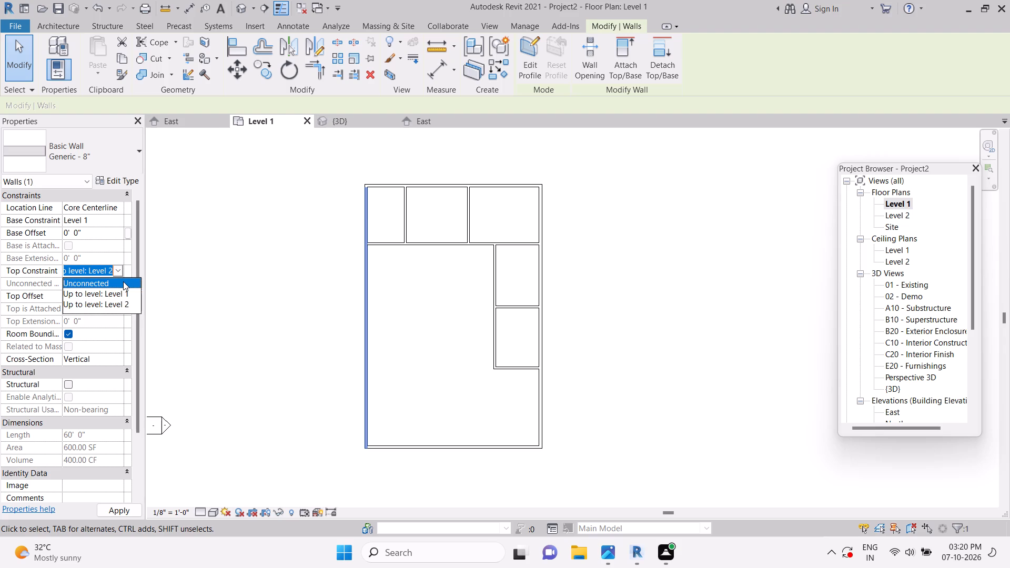
Open the north exterior wall's profile for editing in the South elevation.
double_click(431, 186)
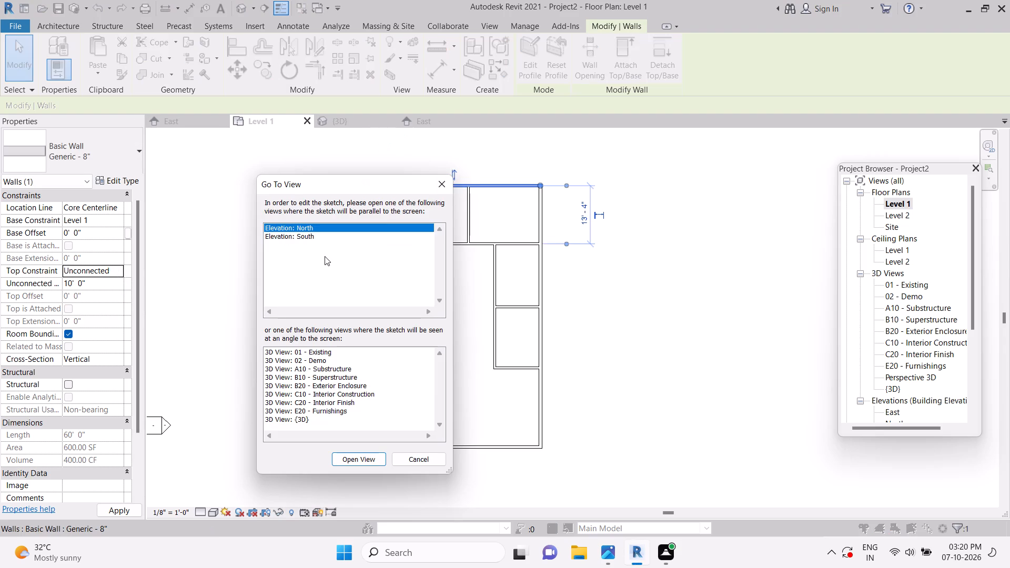
left_click(307, 237)
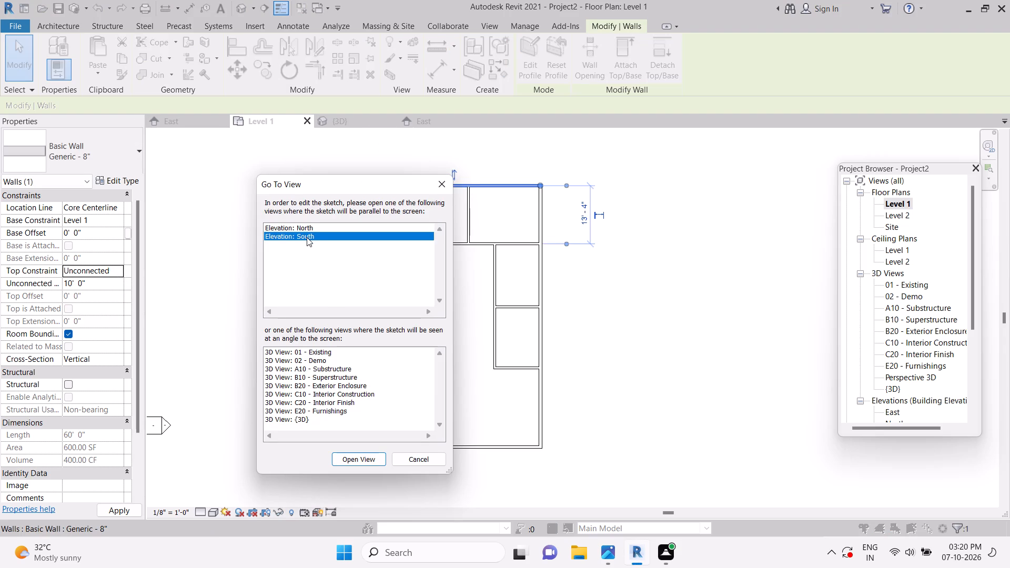
left_click(365, 457)
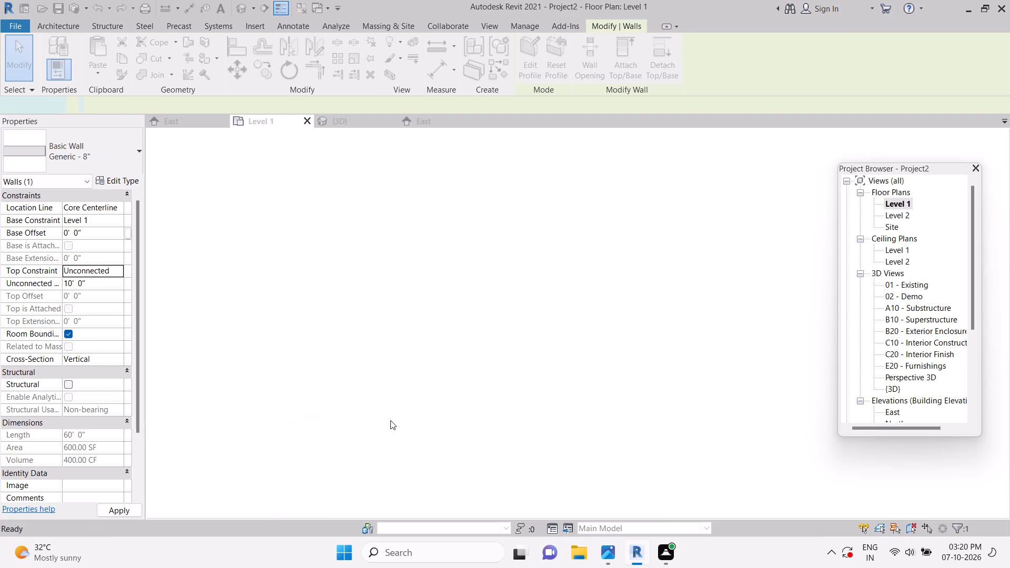
Examine the north wall's profile sketch against the Level 1 and Level 2 lines in the South elevation.
scroll(427, 367, "up", 1)
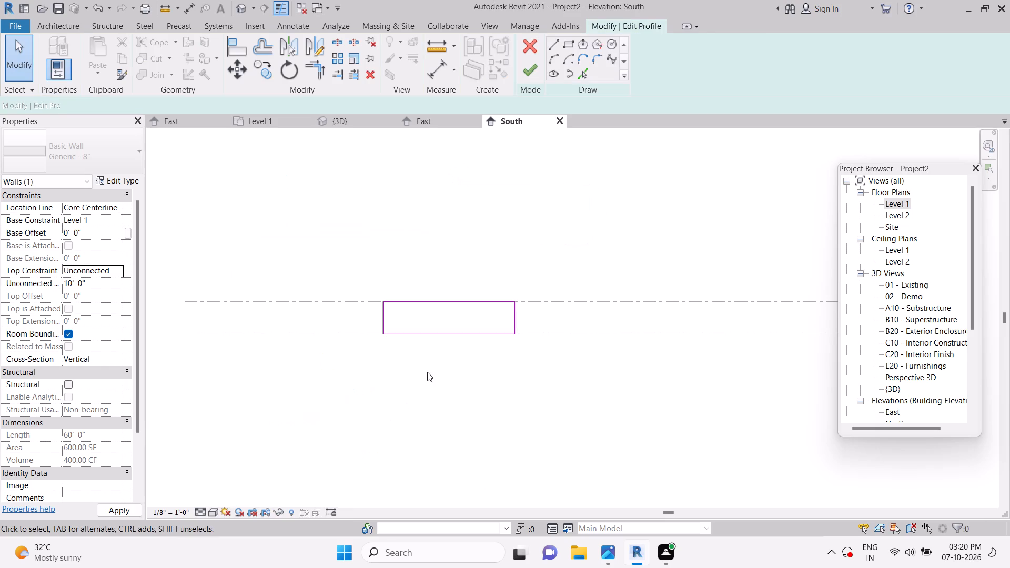
scroll(427, 372, "up", 3)
scroll(424, 340, "down", 7)
scroll(424, 338, "up", 4)
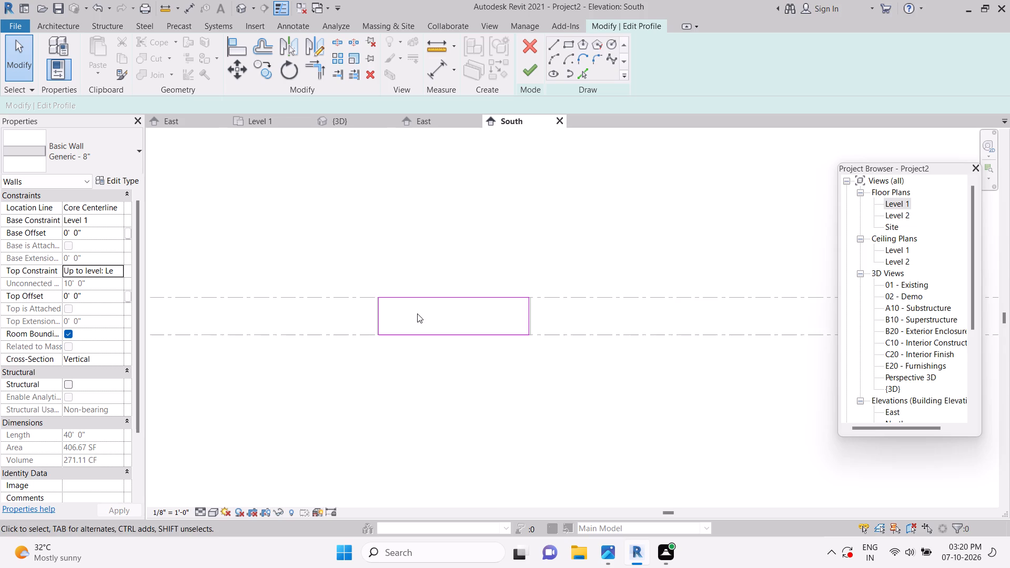
scroll(551, 386, "up", 1)
middle_click_drag(579, 376, 429, 435)
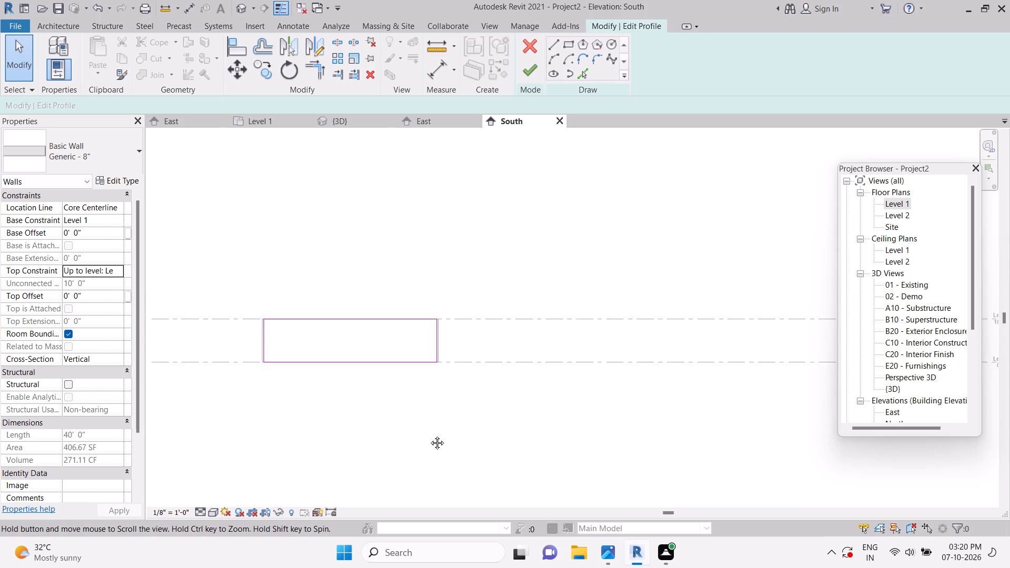
middle_click_drag(429, 435, 402, 374)
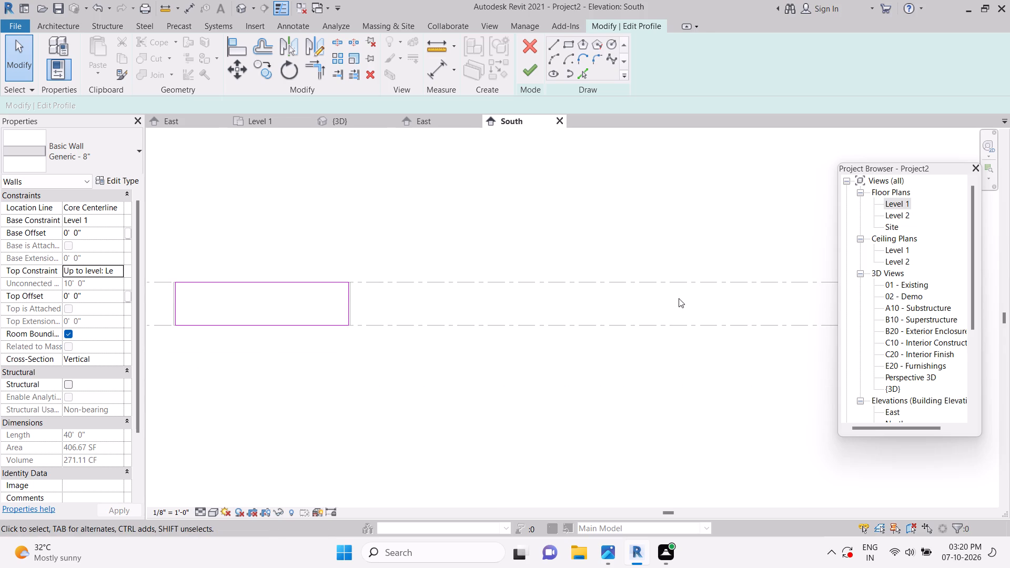
scroll(583, 296, "down", 6)
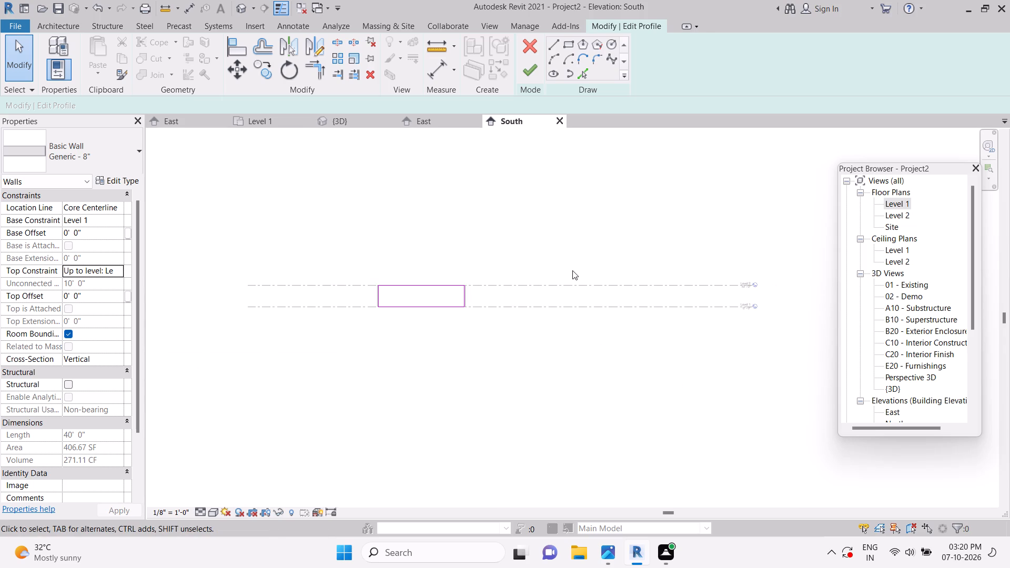
scroll(802, 349, "up", 3)
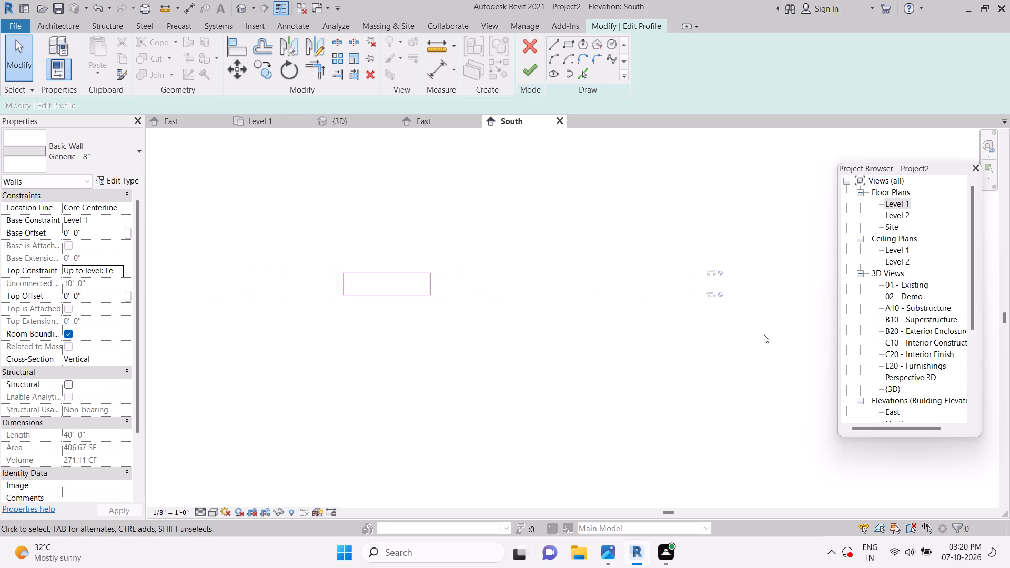
scroll(764, 334, "up", 3)
scroll(761, 333, "down", 2)
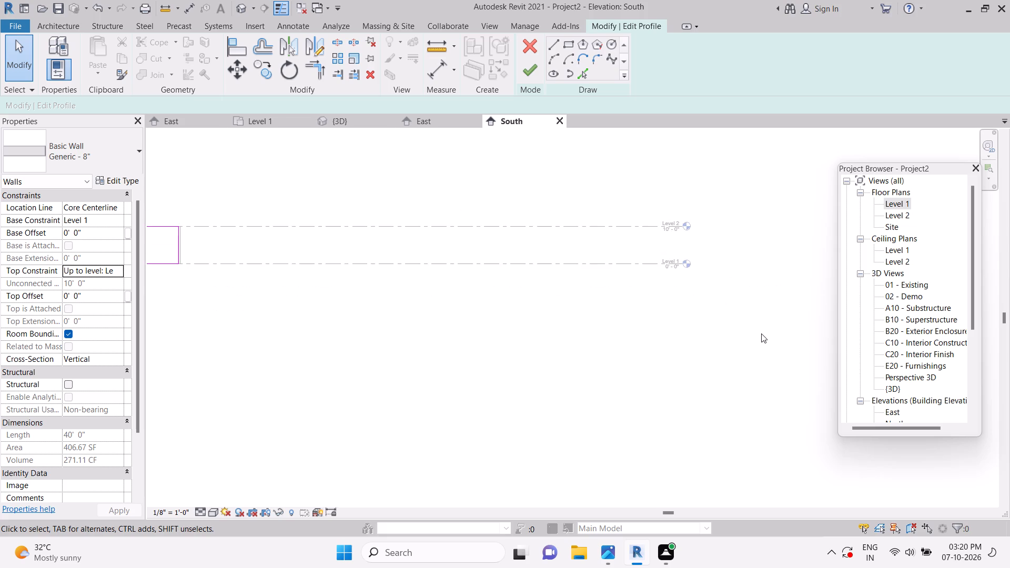
scroll(761, 333, "down", 2)
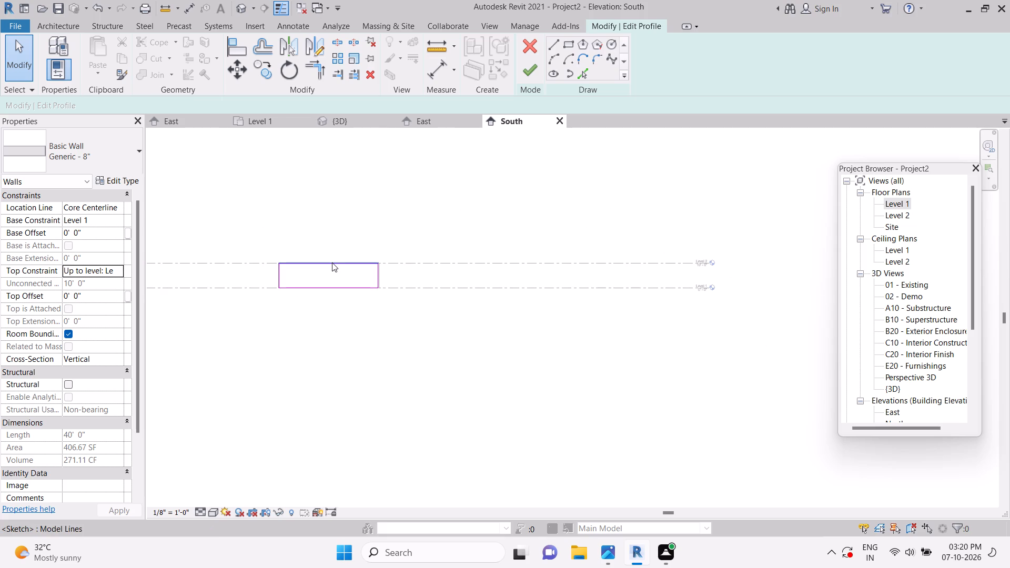
Examine the top and bottom lines of the north wall's profile sketch in the South elevation and the {3D} view.
left_click_drag(332, 262, 325, 269)
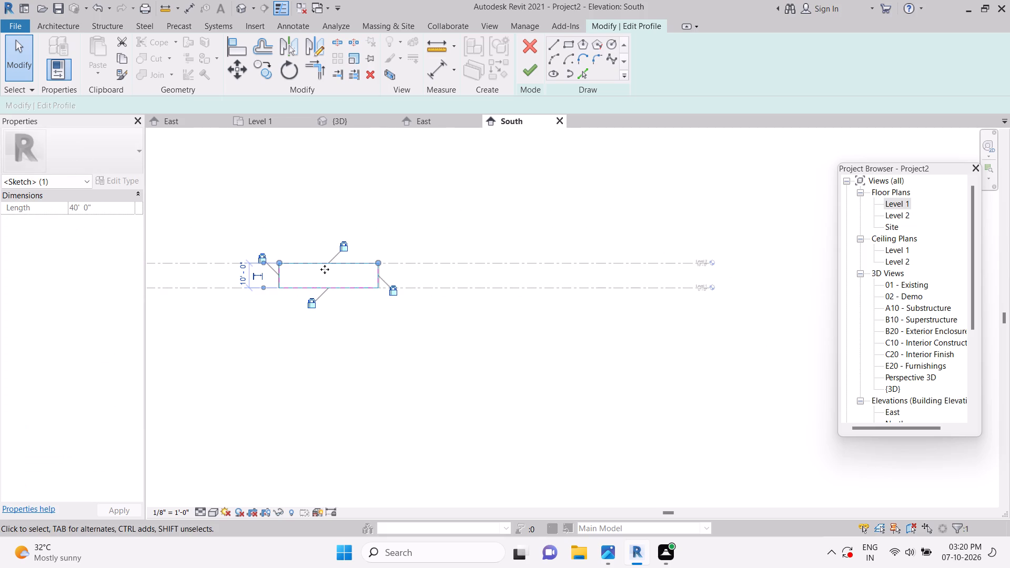
left_click(476, 215)
left_click(348, 120)
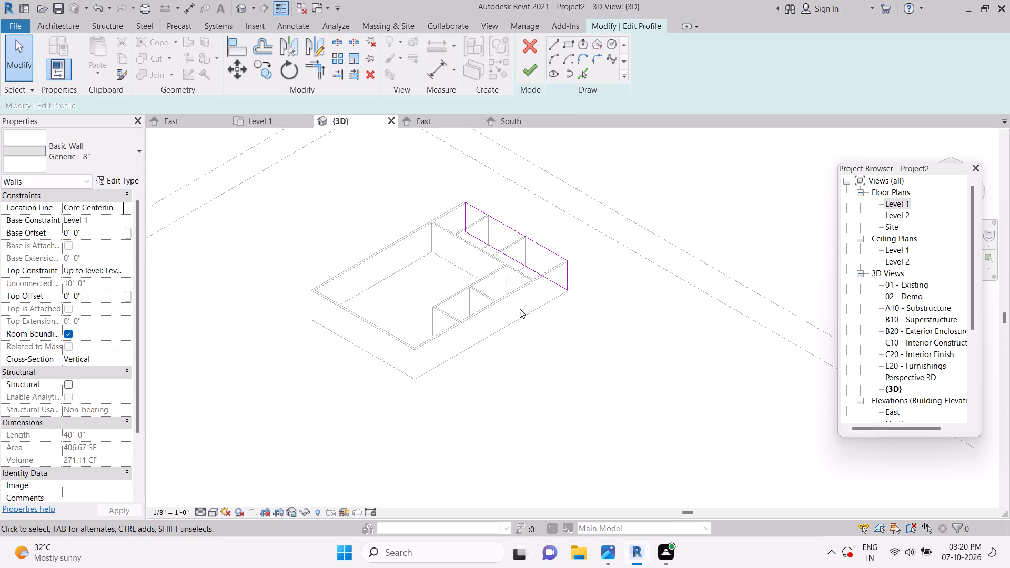
scroll(511, 267, "up", 2)
scroll(508, 265, "down", 2)
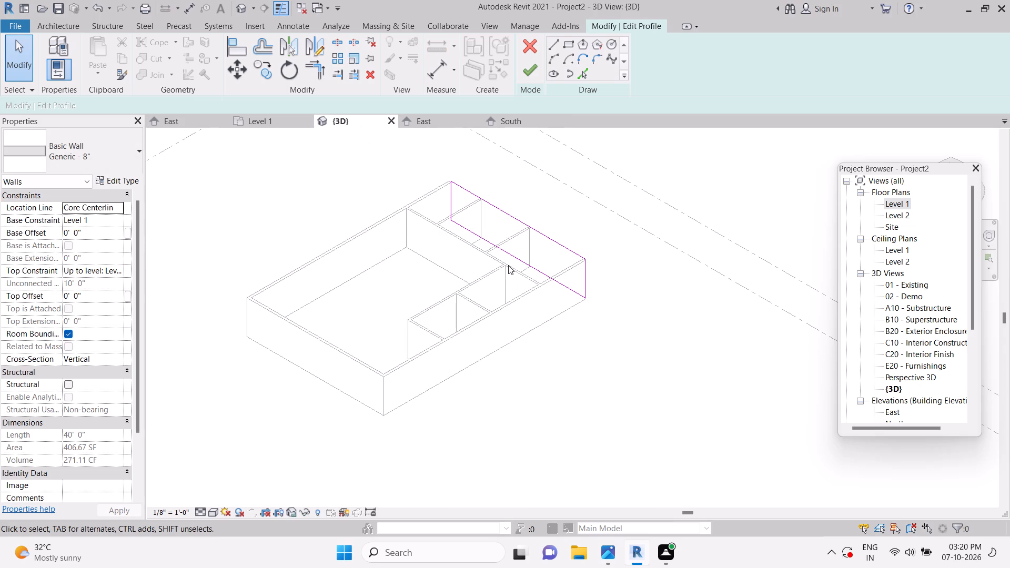
scroll(508, 265, "down", 5)
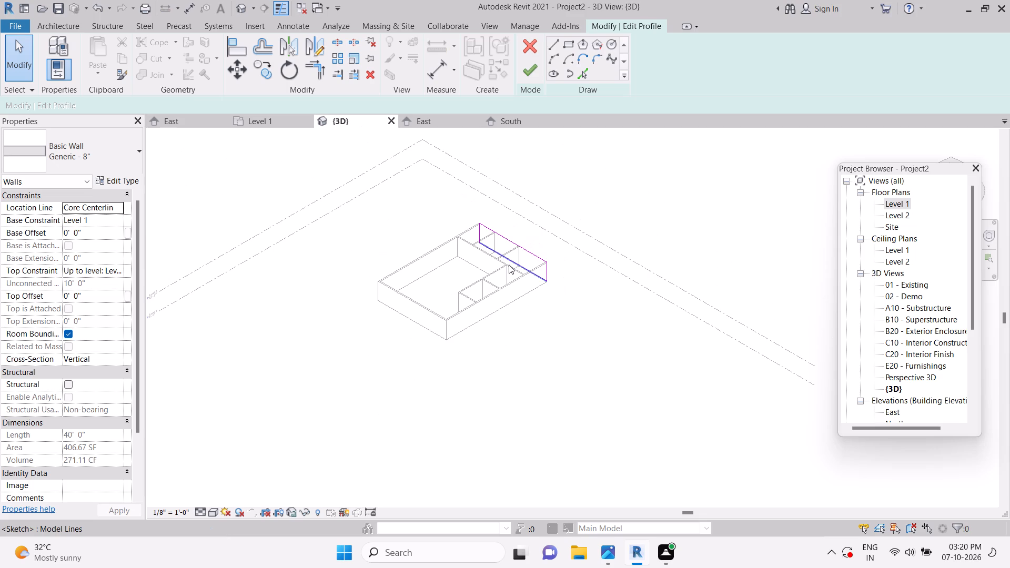
left_click(512, 255)
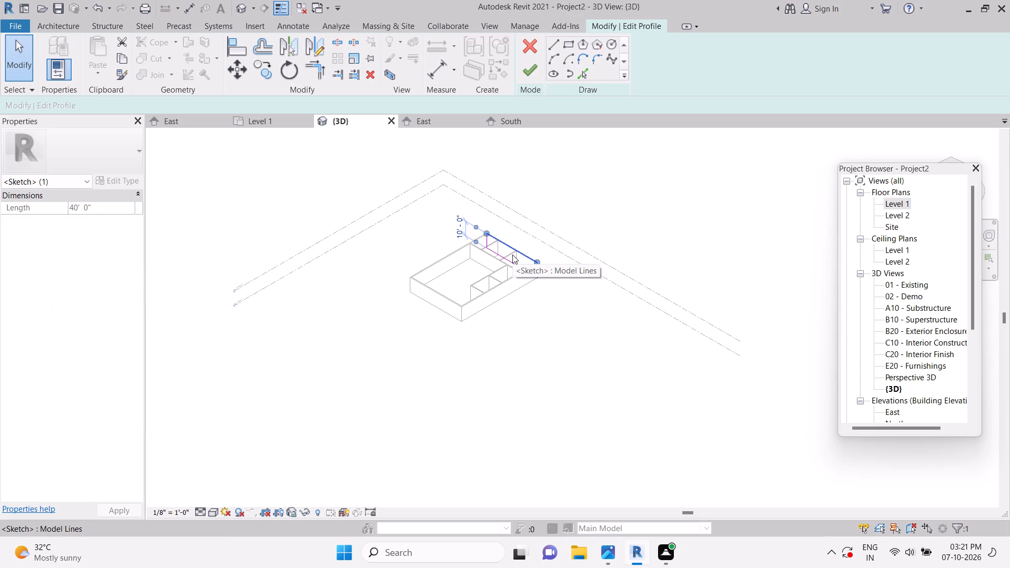
left_click(437, 275)
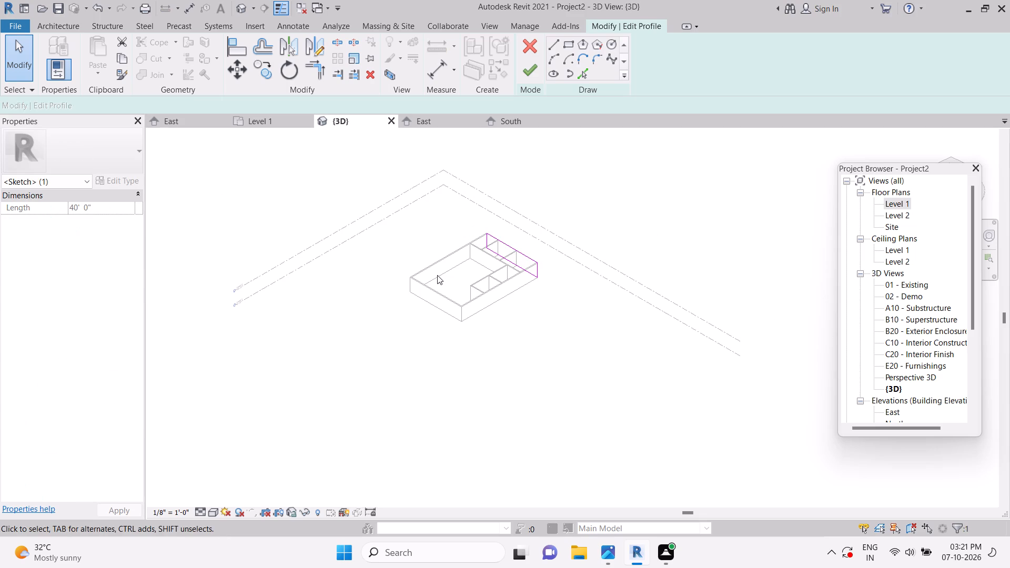
left_click(437, 275)
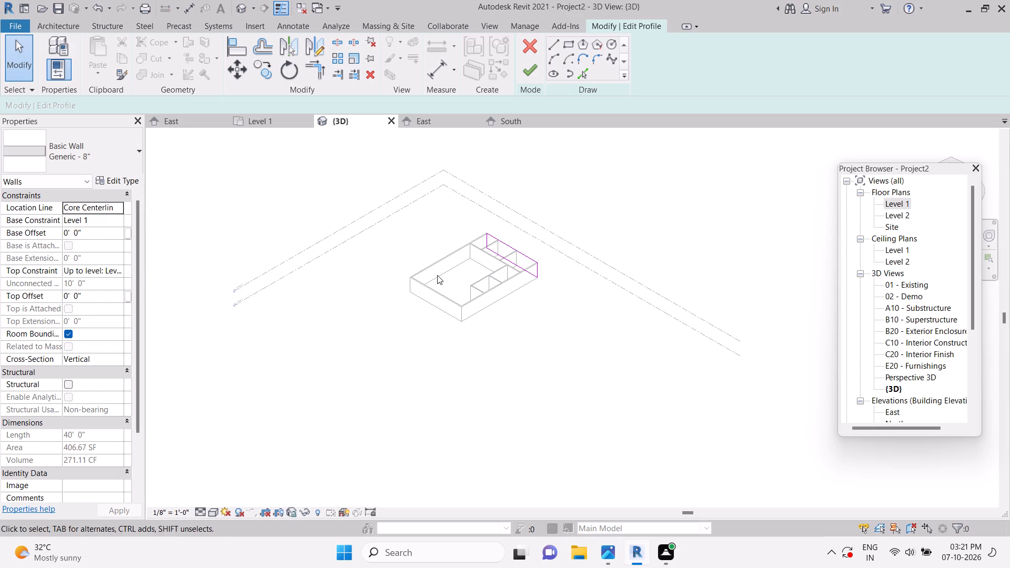
left_click(514, 255)
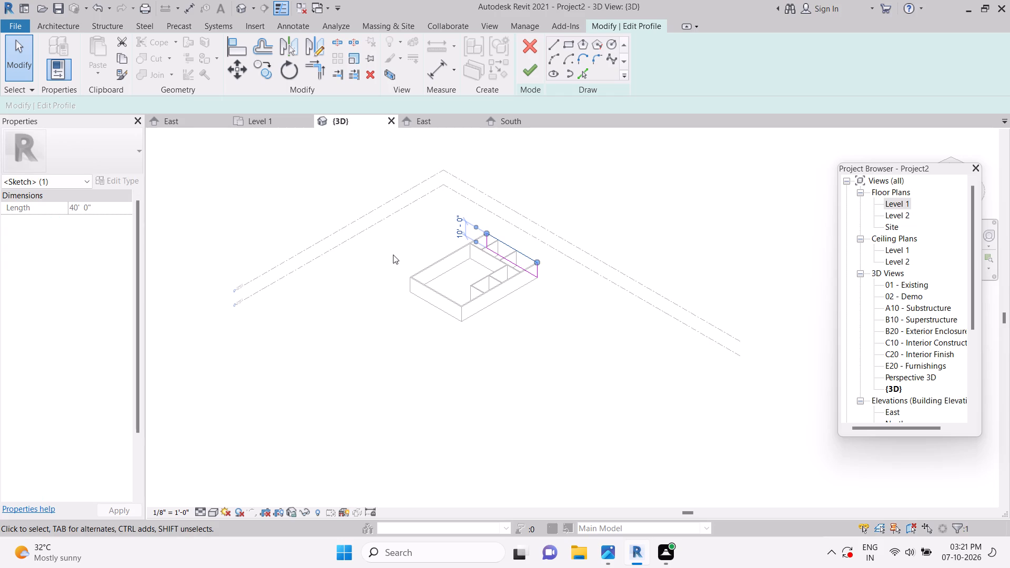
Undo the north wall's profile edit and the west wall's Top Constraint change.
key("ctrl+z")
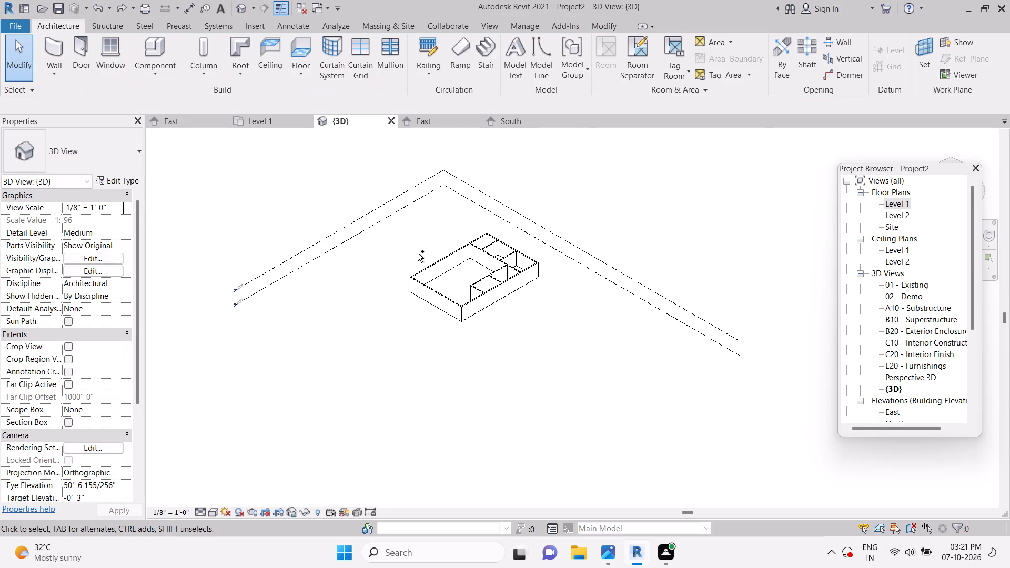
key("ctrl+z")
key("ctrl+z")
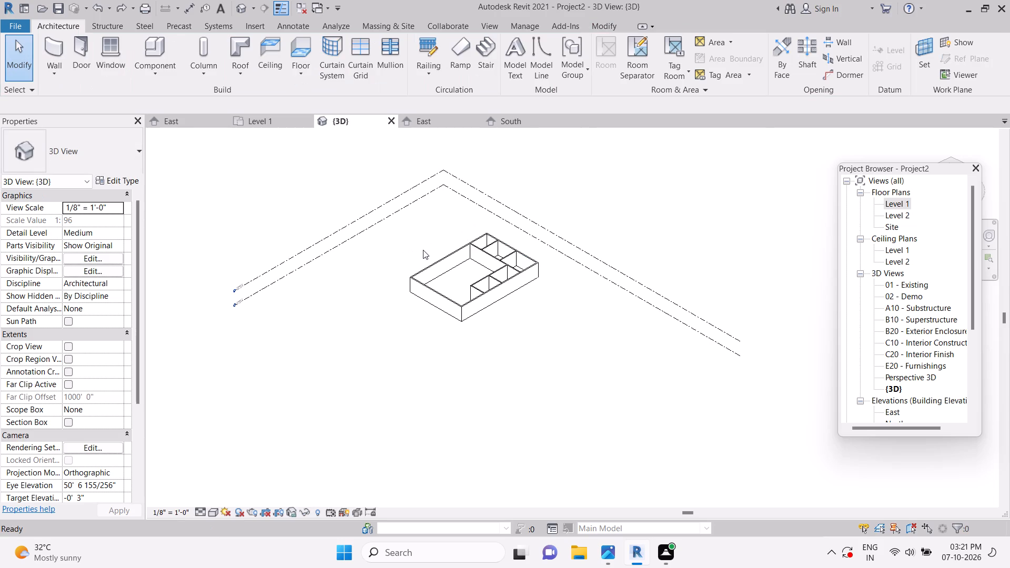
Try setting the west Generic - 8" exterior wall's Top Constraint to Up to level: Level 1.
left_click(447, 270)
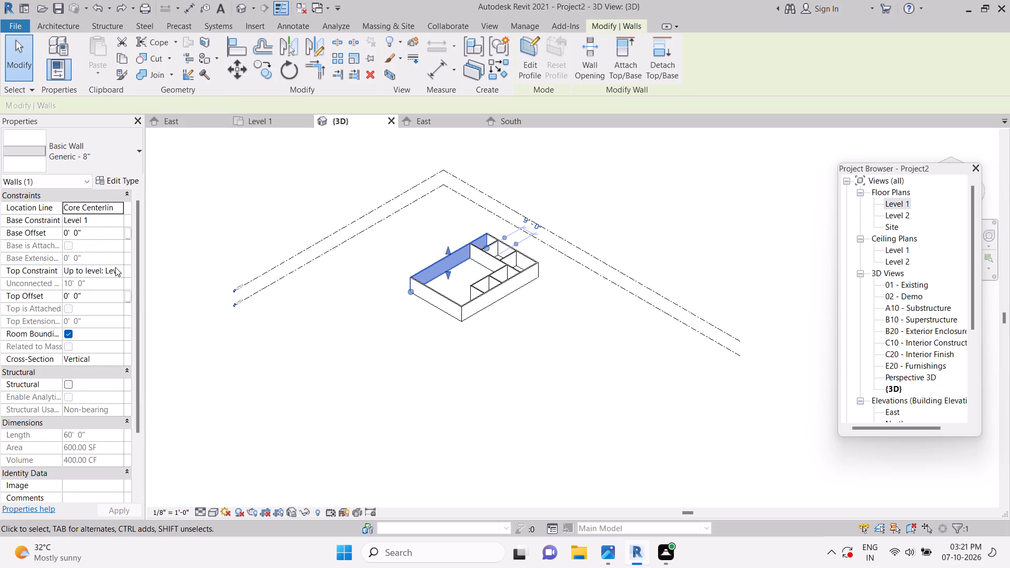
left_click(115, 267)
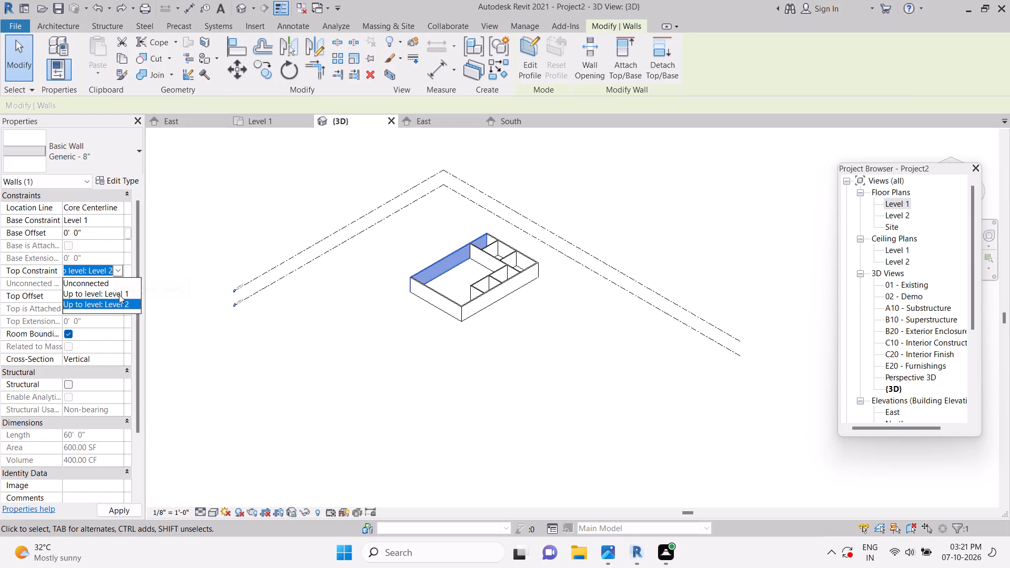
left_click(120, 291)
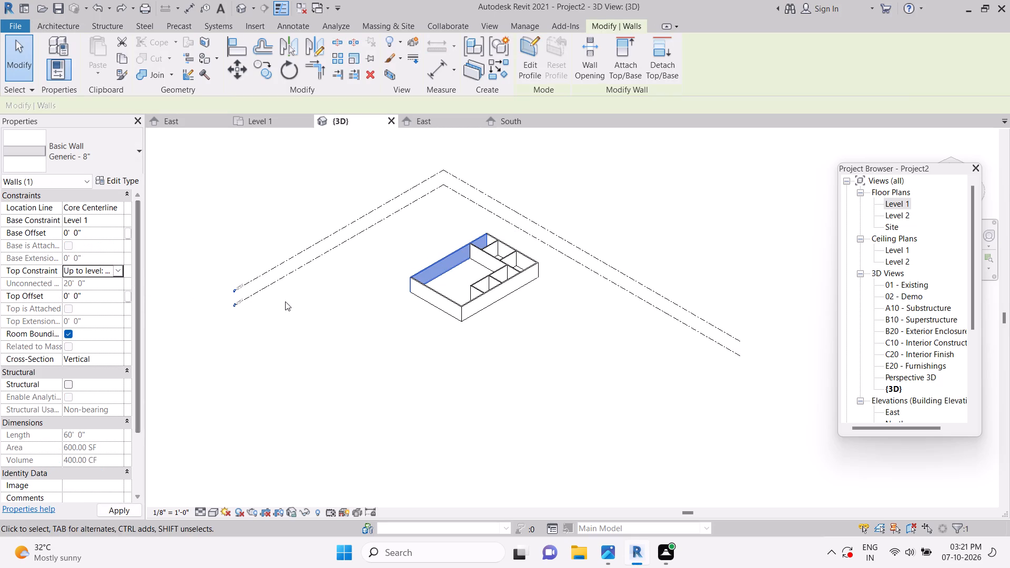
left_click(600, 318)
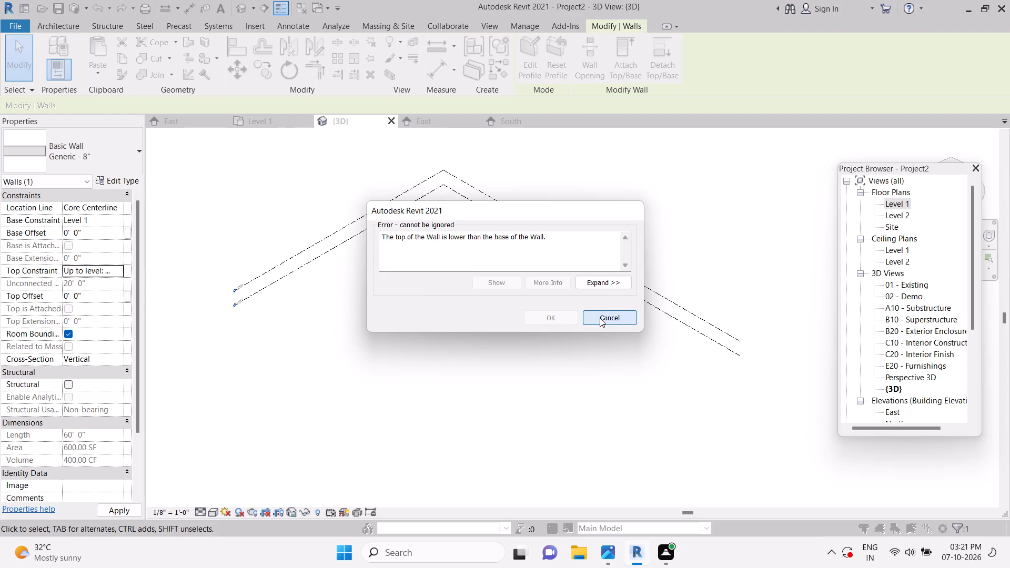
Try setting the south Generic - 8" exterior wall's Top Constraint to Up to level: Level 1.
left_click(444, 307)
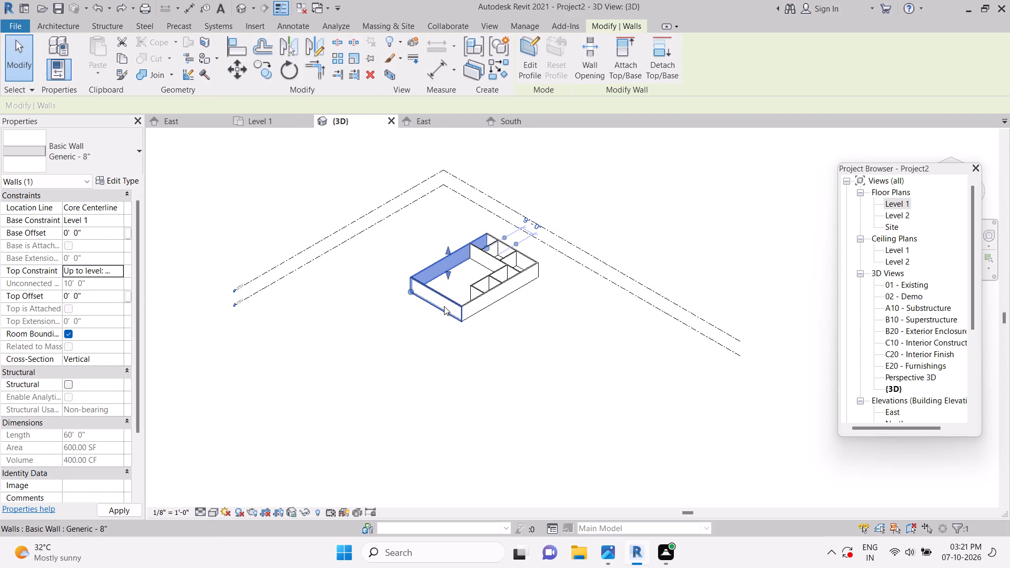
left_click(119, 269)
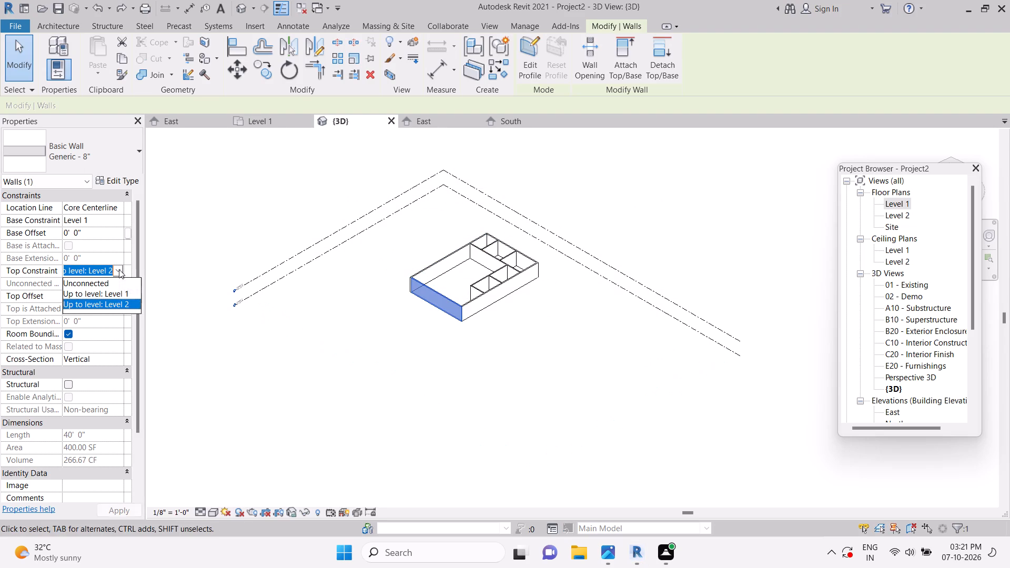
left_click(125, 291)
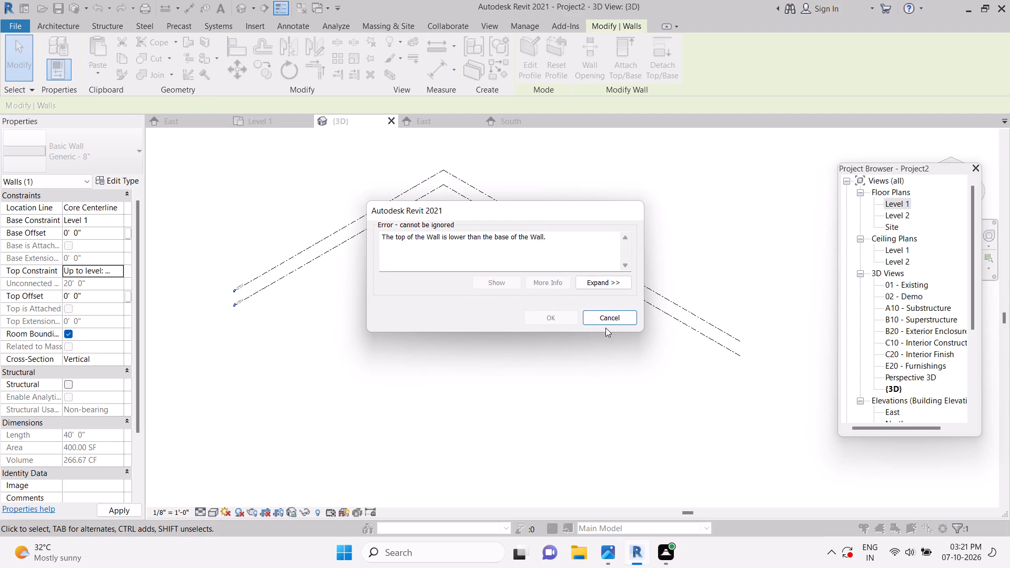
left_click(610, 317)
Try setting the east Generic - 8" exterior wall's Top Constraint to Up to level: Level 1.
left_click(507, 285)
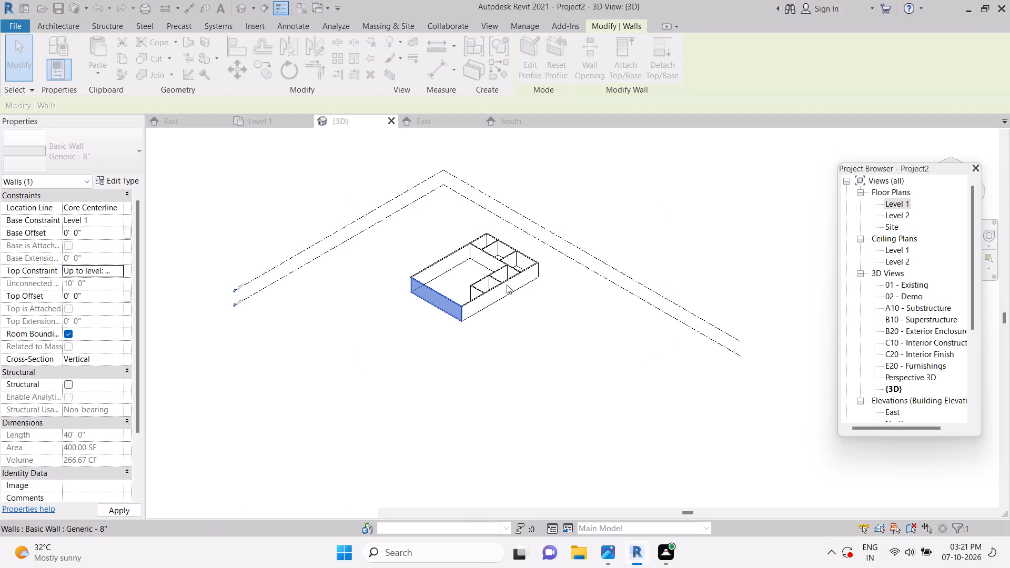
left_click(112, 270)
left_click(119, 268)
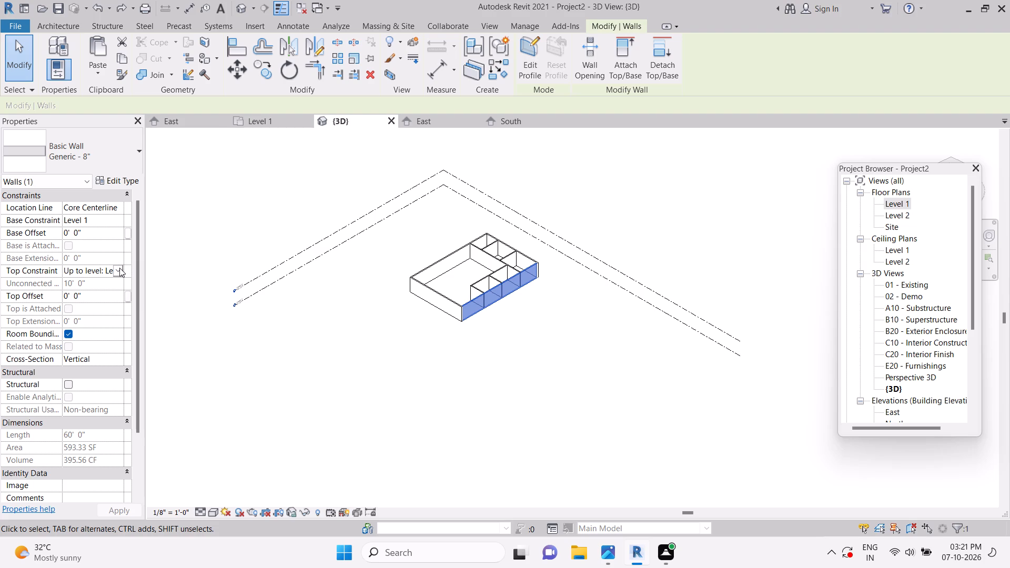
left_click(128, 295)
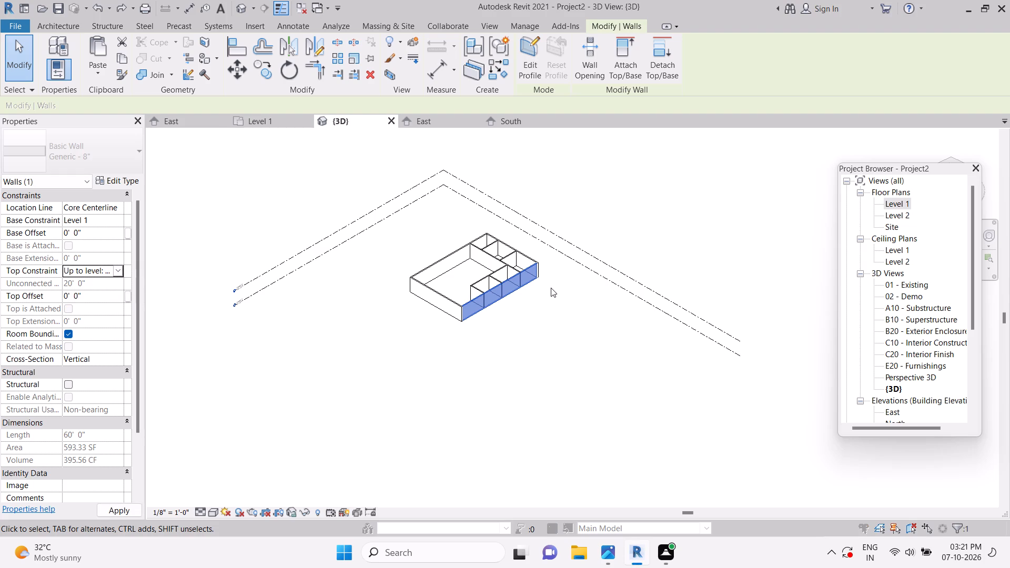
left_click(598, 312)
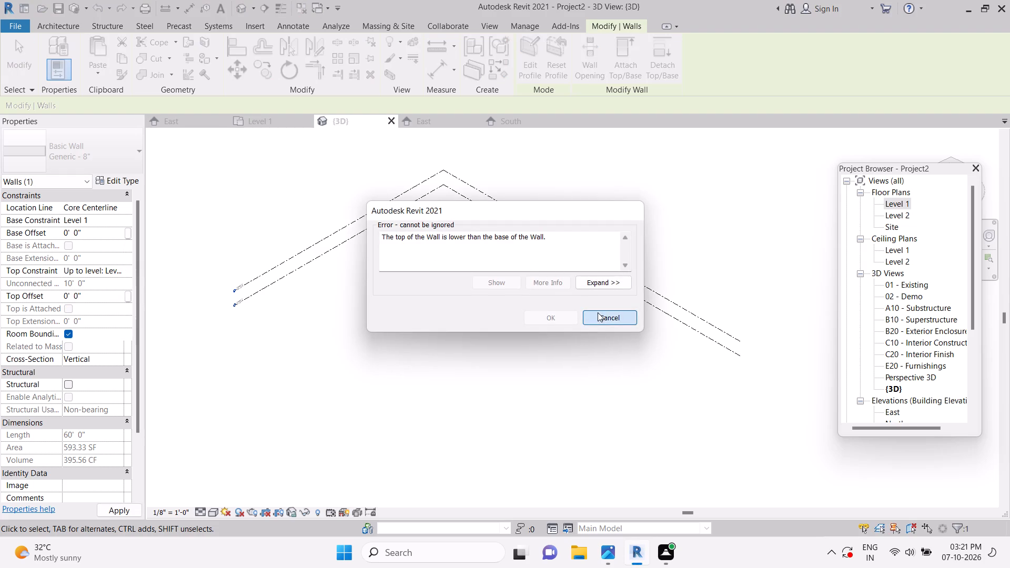
Stretch the top of the 13' 4" Generic - 6" partition beside the north wall to a Top Offset of about 4' 3".
left_click(511, 247)
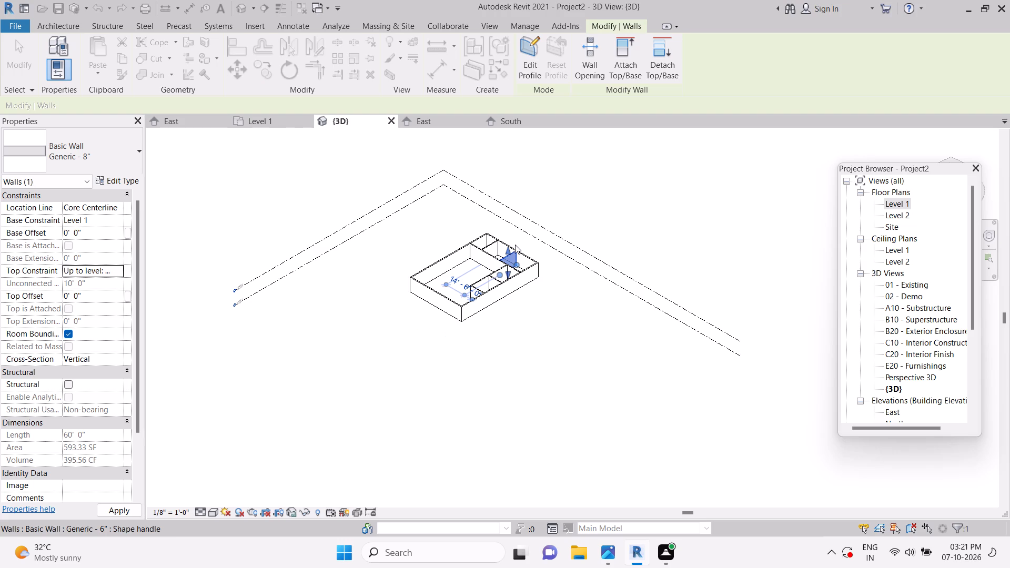
left_click(513, 249)
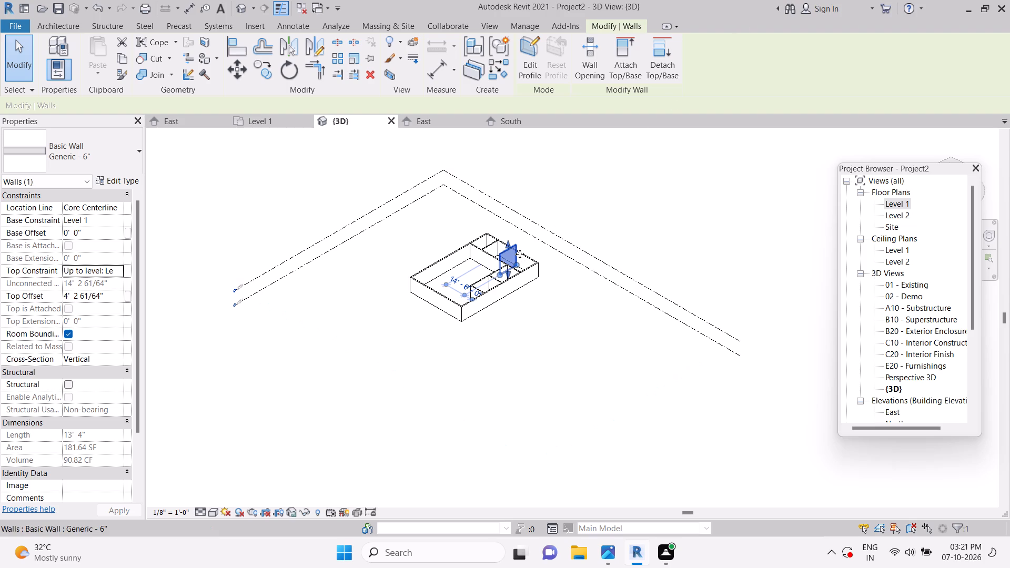
left_click(554, 305)
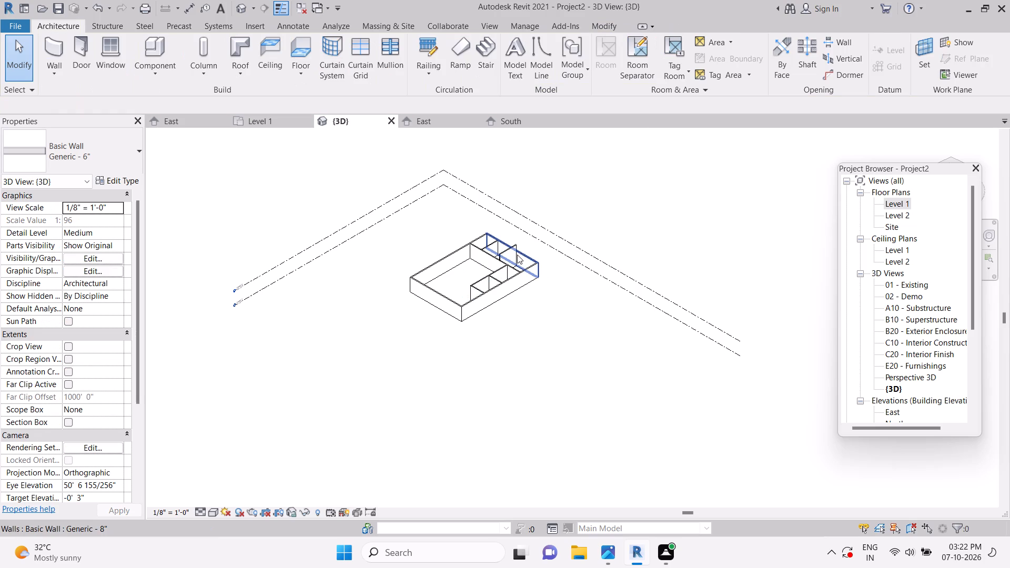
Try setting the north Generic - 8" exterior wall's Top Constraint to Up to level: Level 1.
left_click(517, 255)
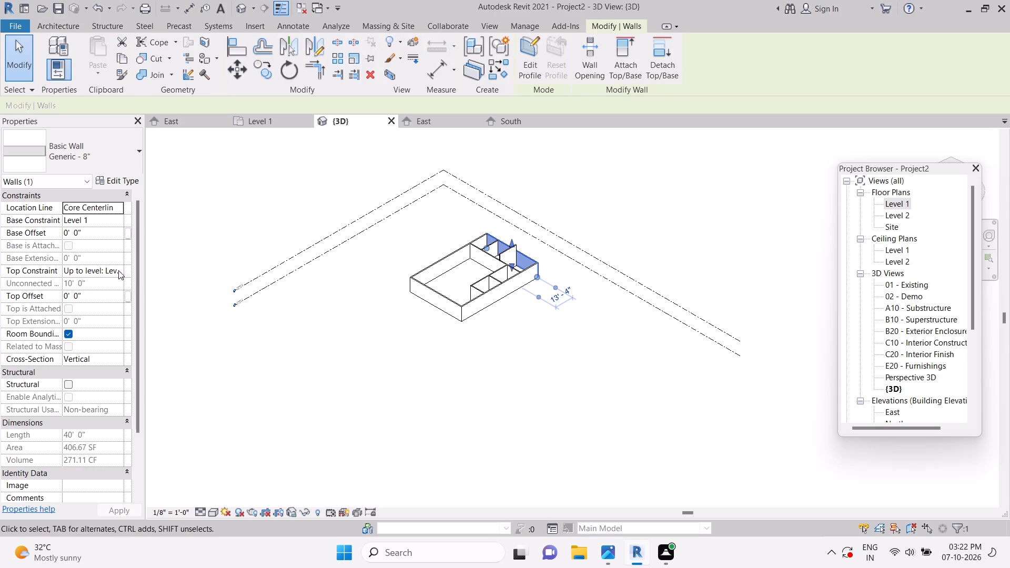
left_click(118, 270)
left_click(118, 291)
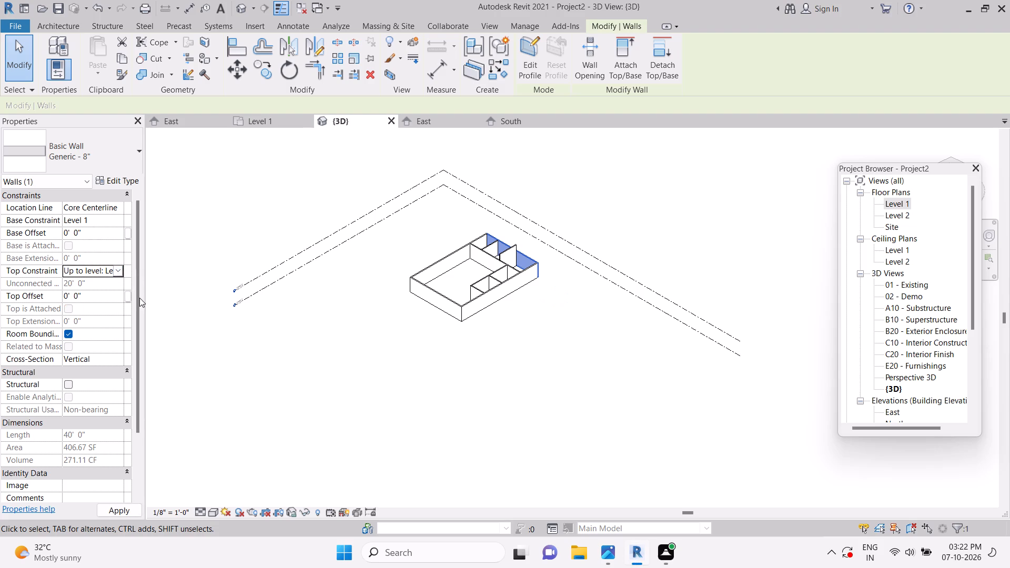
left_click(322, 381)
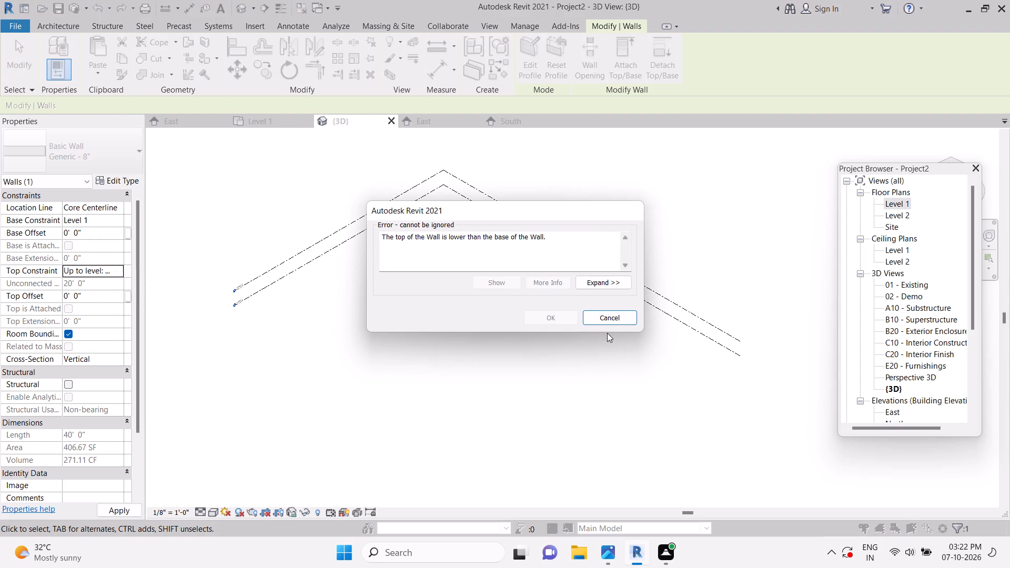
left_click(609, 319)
Deselect the north exterior wall and examine the wall tops against Level 1 and Level 2 in the 3D view.
left_click(367, 123)
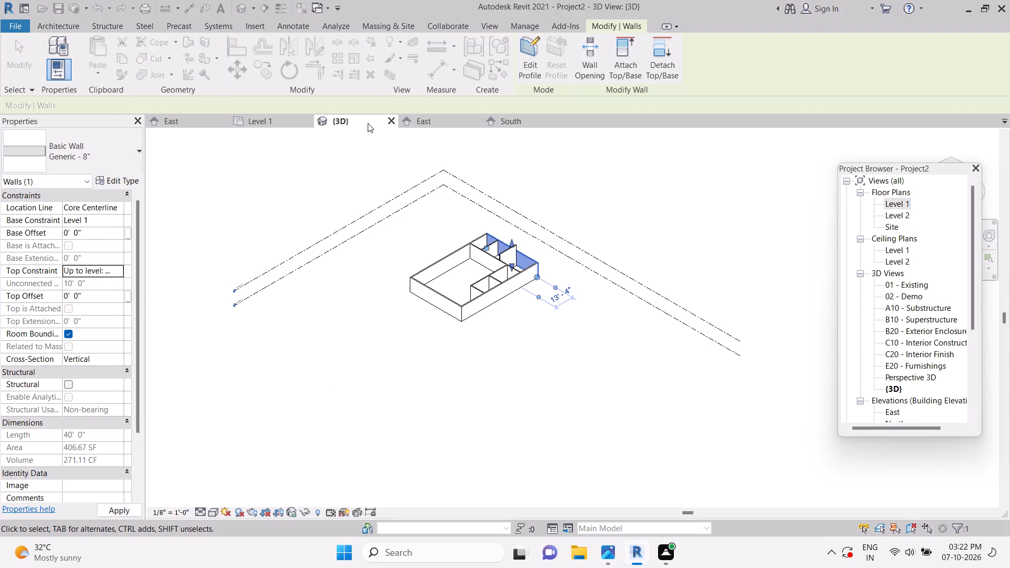
left_click(361, 126)
double_click(361, 126)
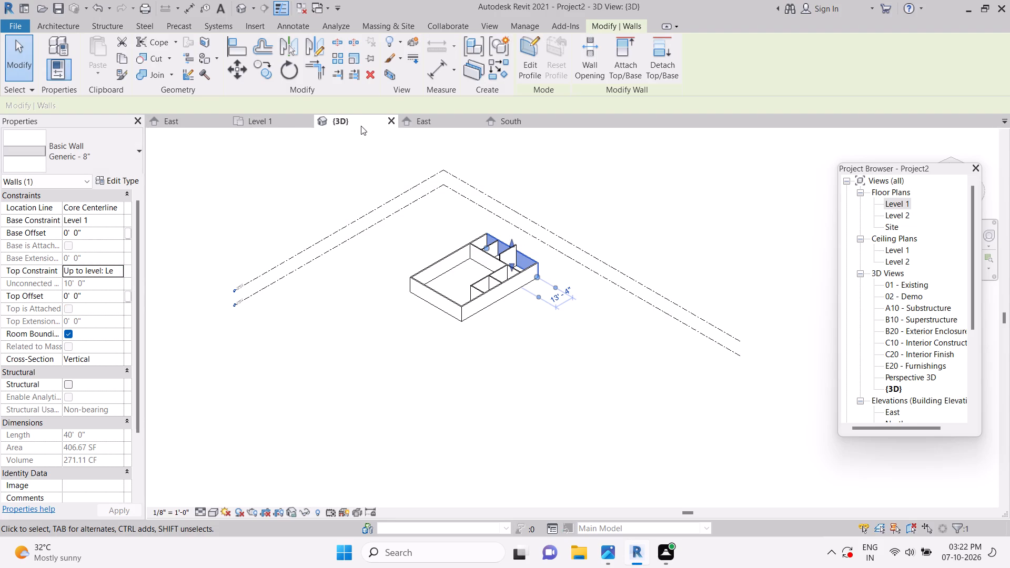
left_click(363, 123)
scroll(331, 185, "up", 1)
left_click(335, 298)
left_click(350, 124)
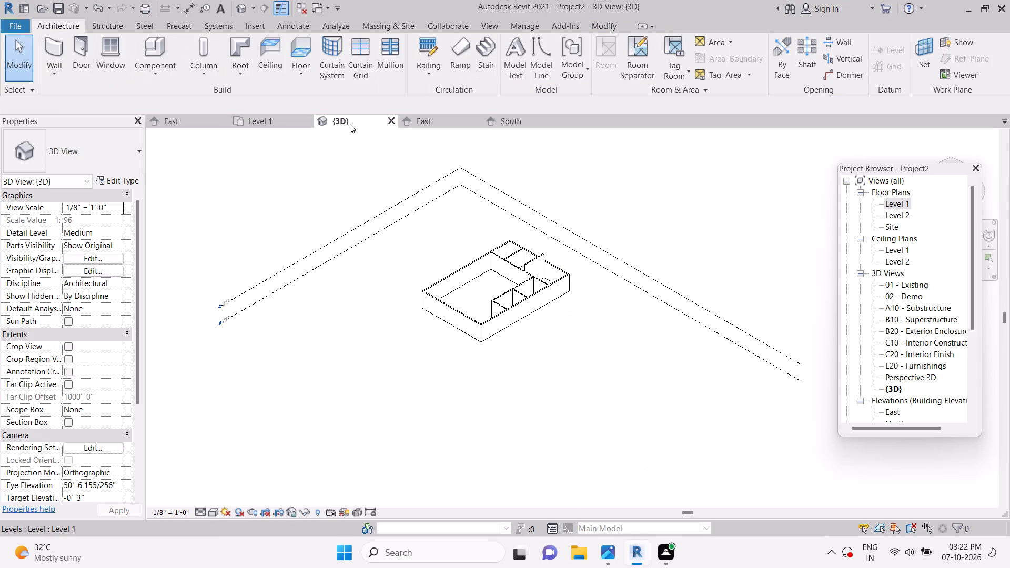
double_click(348, 119)
scroll(498, 209, "up", 3)
scroll(493, 191, "down", 7)
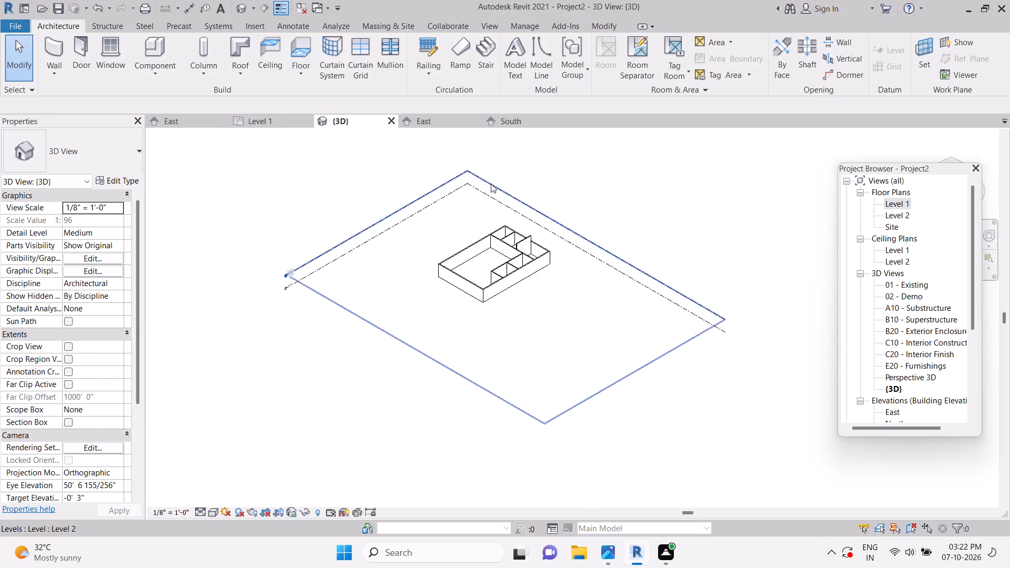
scroll(491, 184, "down", 1)
Compare the wall heights and layout in the South and East elevations and the Level 1 floor plan.
left_click(510, 120)
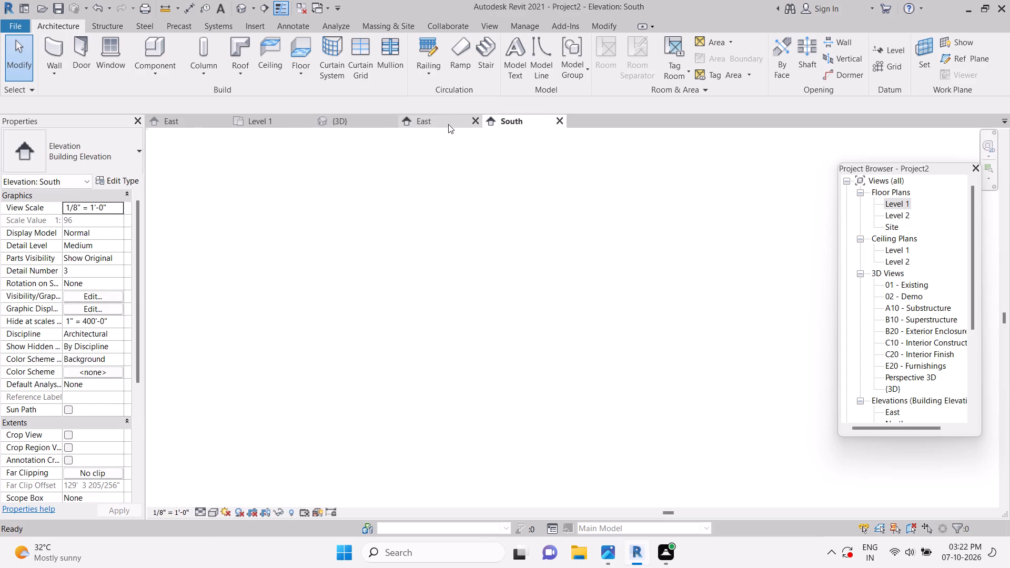
double_click(507, 125)
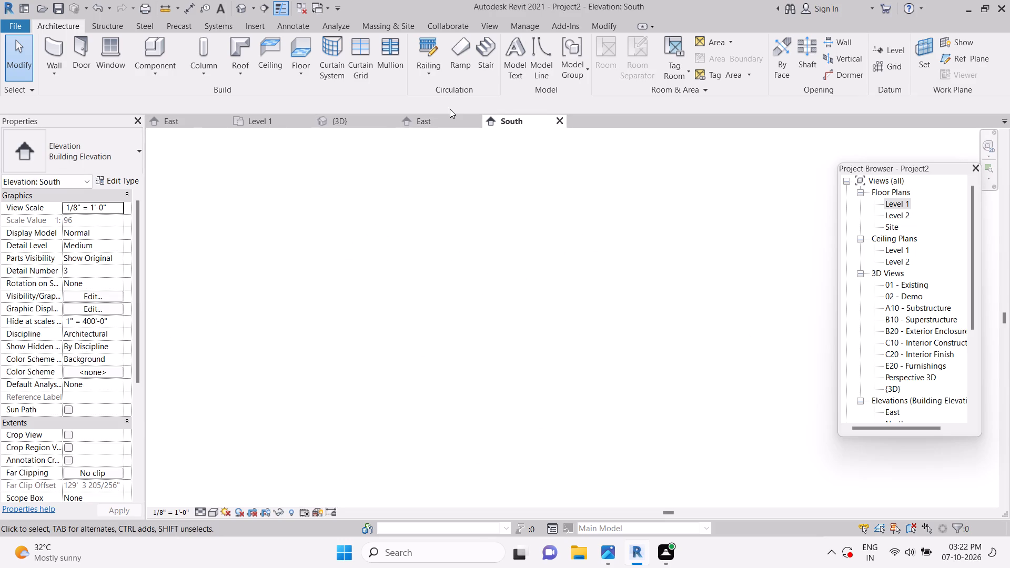
double_click(424, 121)
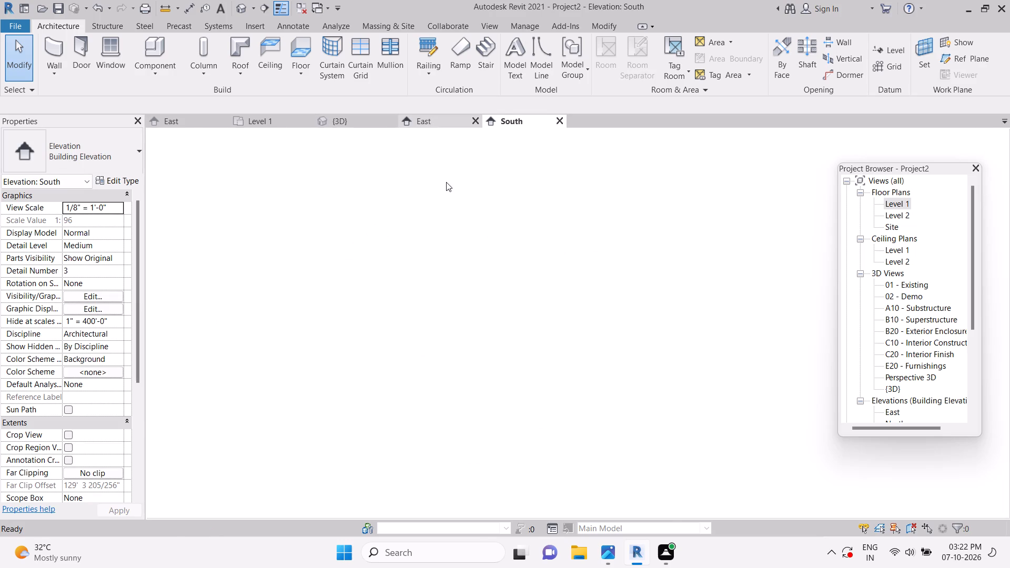
scroll(489, 210, "up", 3)
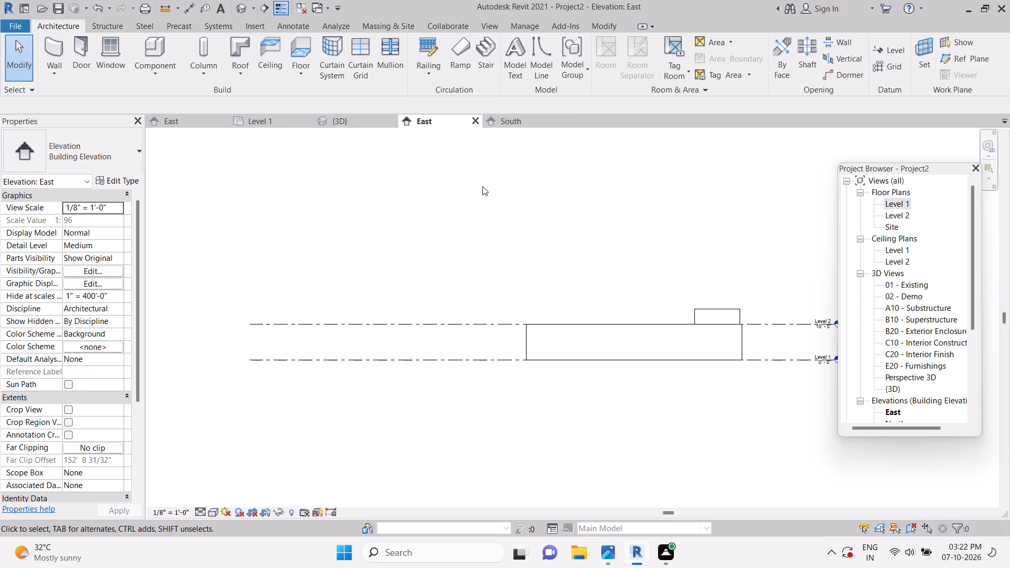
scroll(484, 182, "up", 3)
scroll(484, 178, "down", 3)
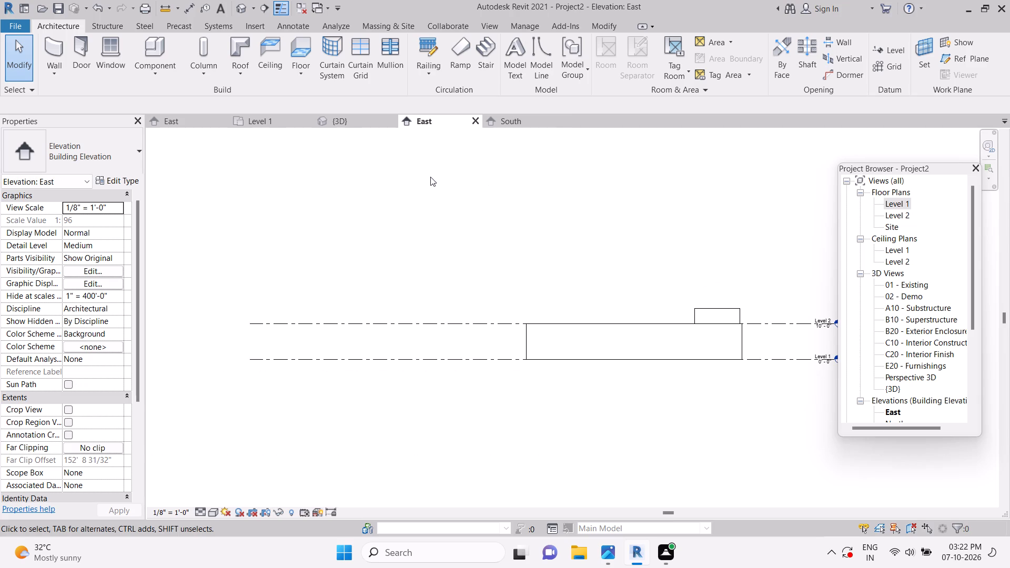
scroll(417, 173, "down", 1)
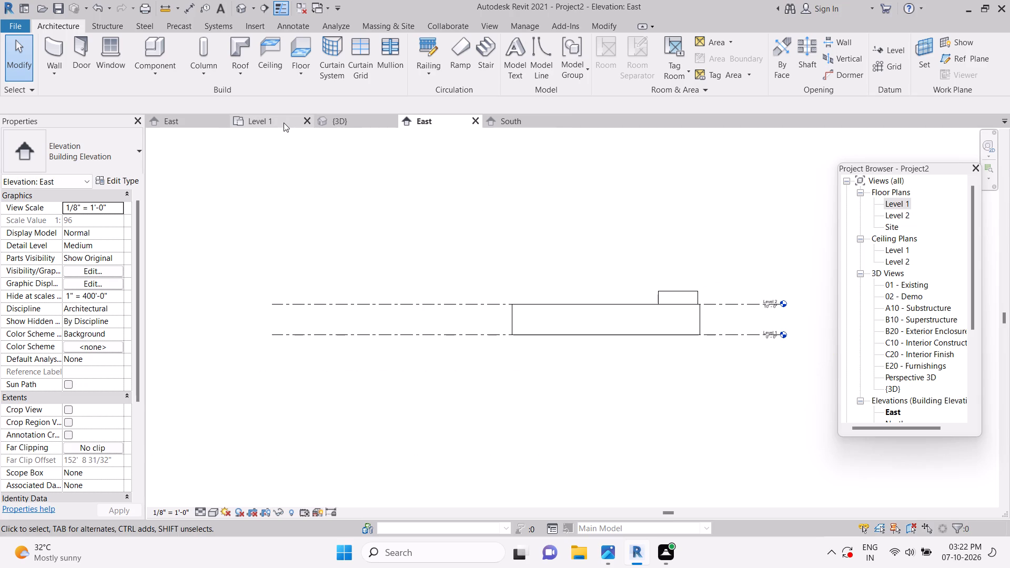
left_click(283, 121)
scroll(426, 231, "up", 3)
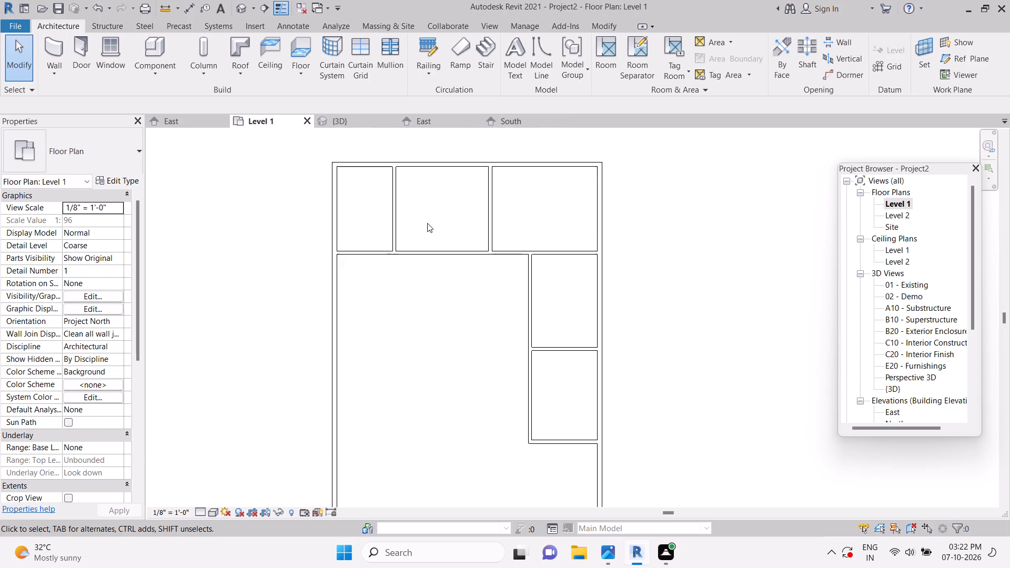
scroll(427, 220, "up", 1)
scroll(425, 212, "down", 3)
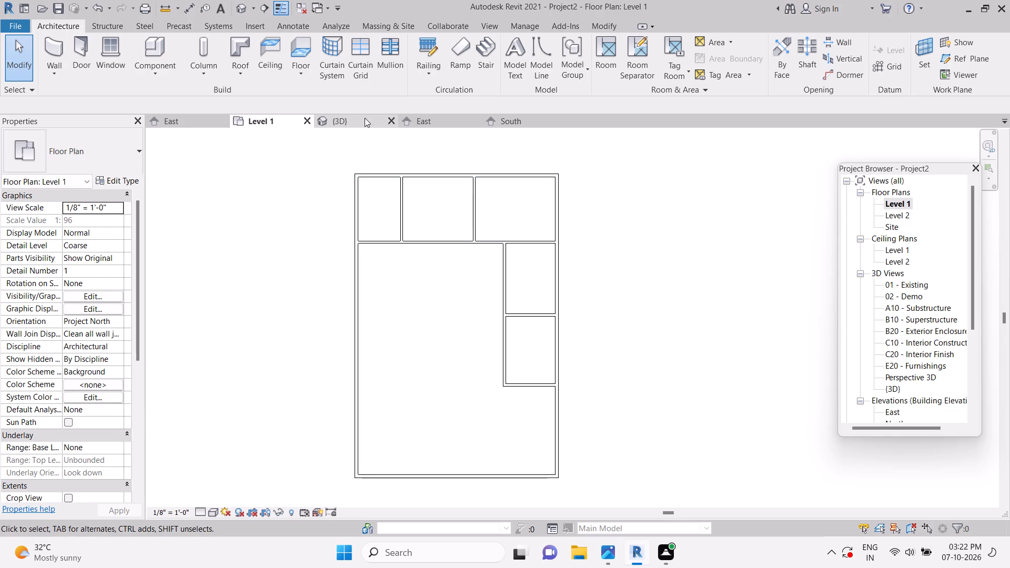
In the 3D view, delete the taller Generic - 6" partition that rises above the other walls near the north wall.
double_click(365, 118)
scroll(534, 240, "up", 4)
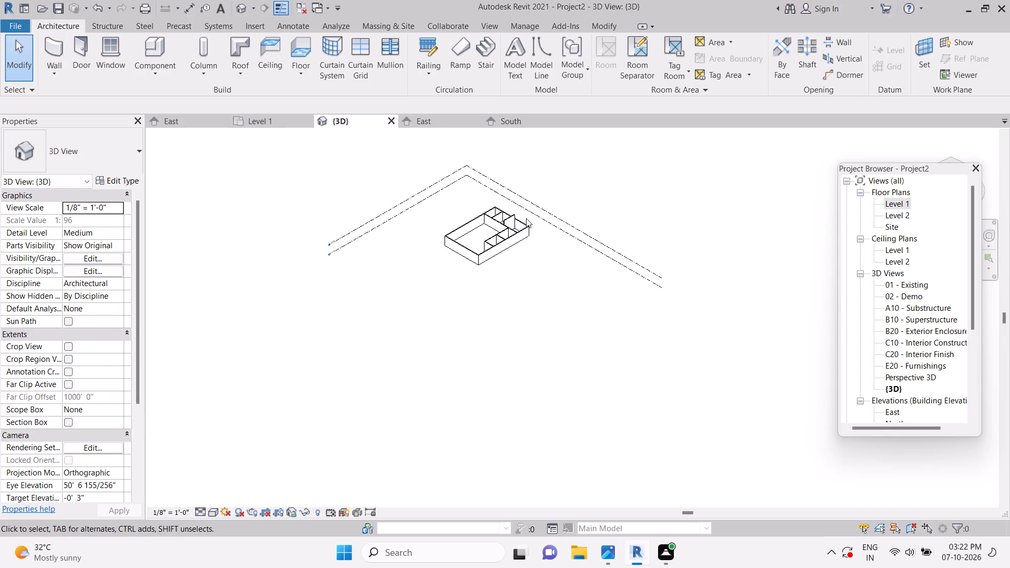
scroll(526, 218, "up", 11)
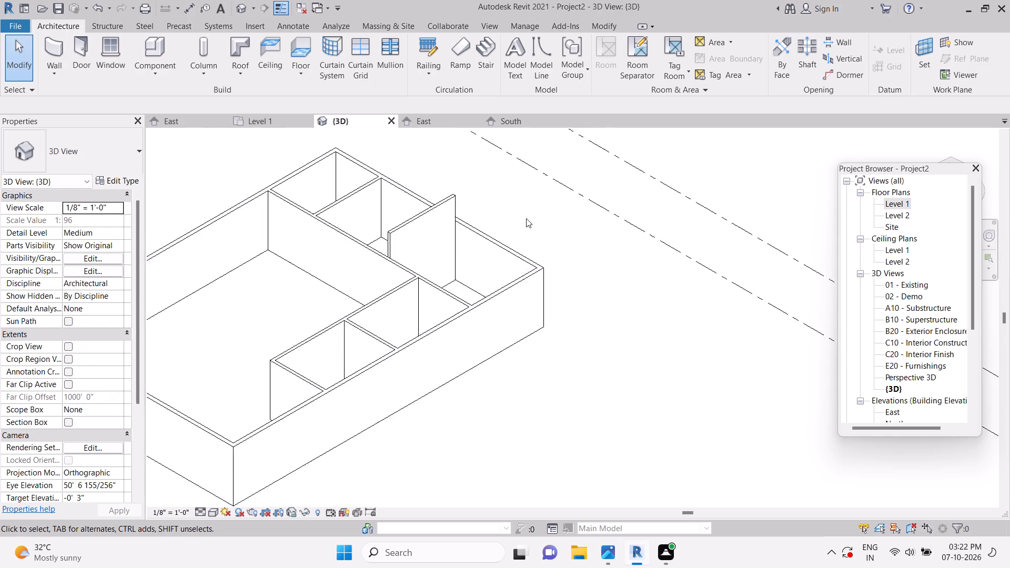
scroll(526, 218, "up", 1)
scroll(526, 218, "down", 1)
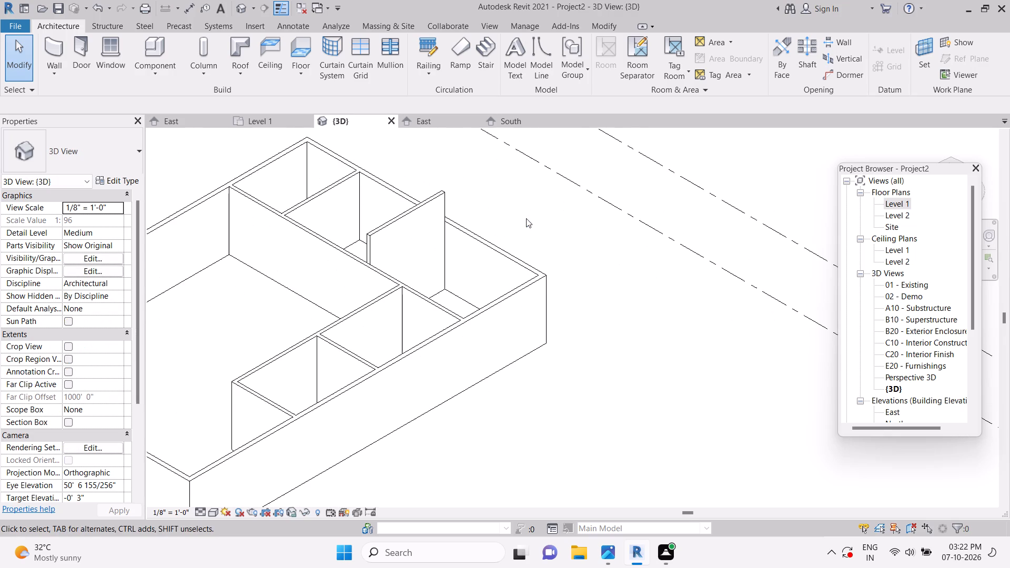
scroll(526, 218, "down", 3)
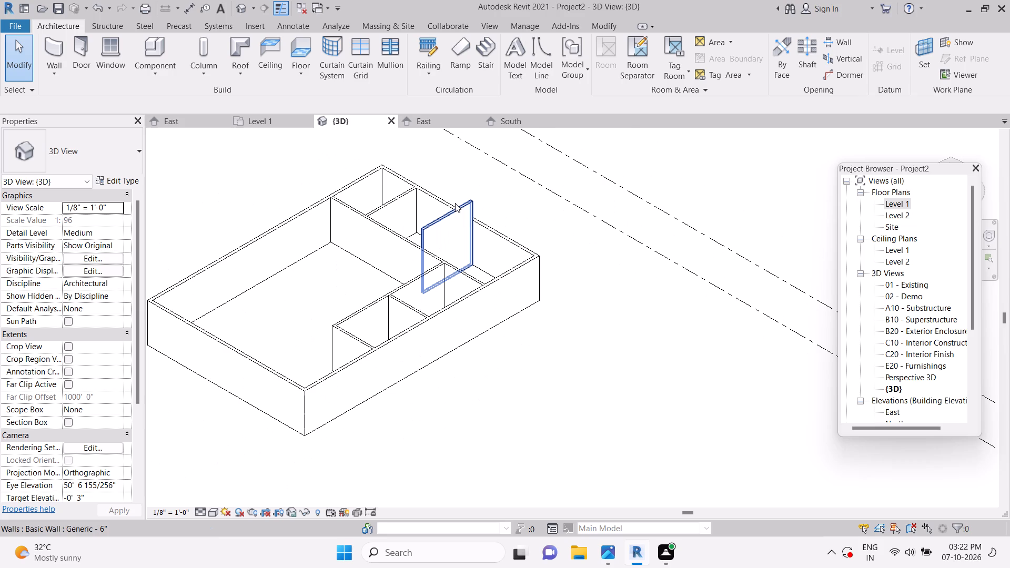
left_click(455, 202)
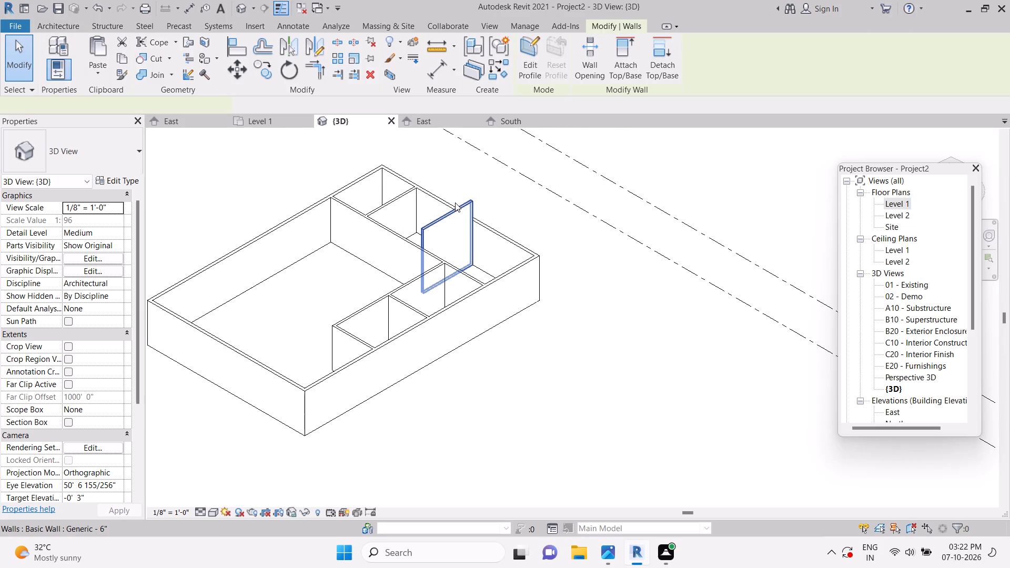
key("Delete")
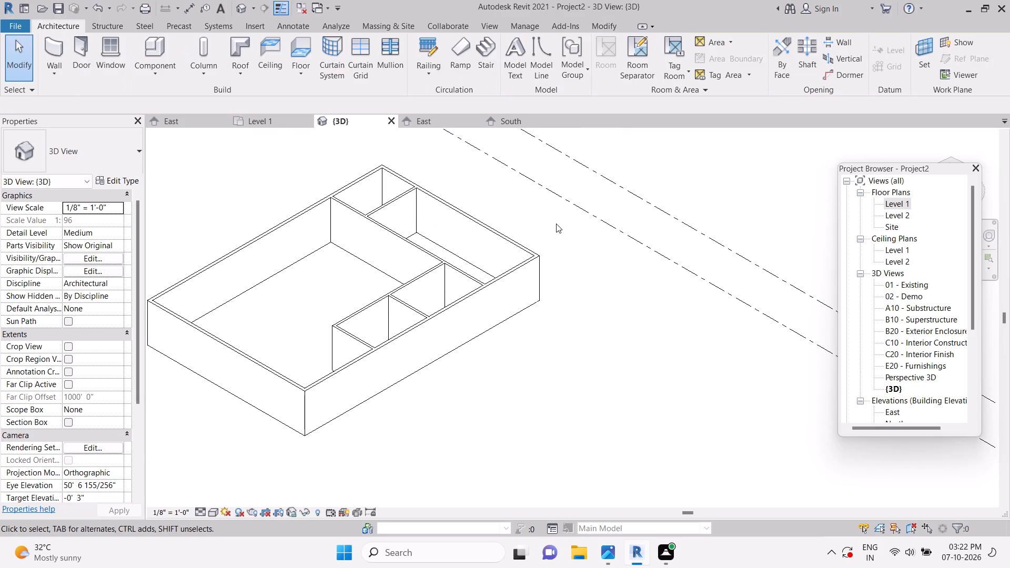
In the East elevation, stretch the top of the 60' east Generic - 8" exterior wall to a Top Offset of about 3' 1".
left_click(436, 124)
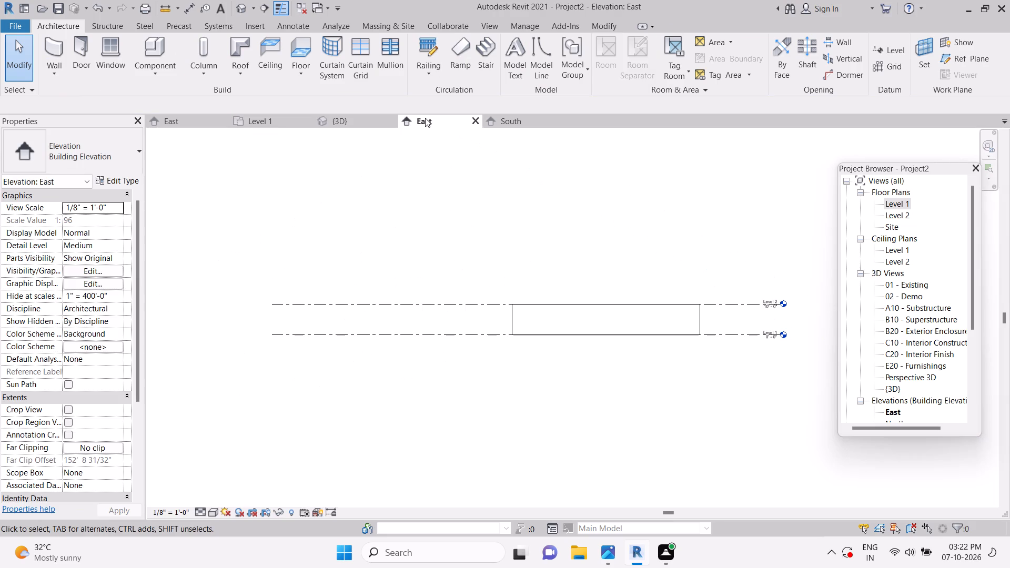
left_click_drag(549, 302, 550, 313)
left_click_drag(550, 313, 553, 326)
left_click(557, 309)
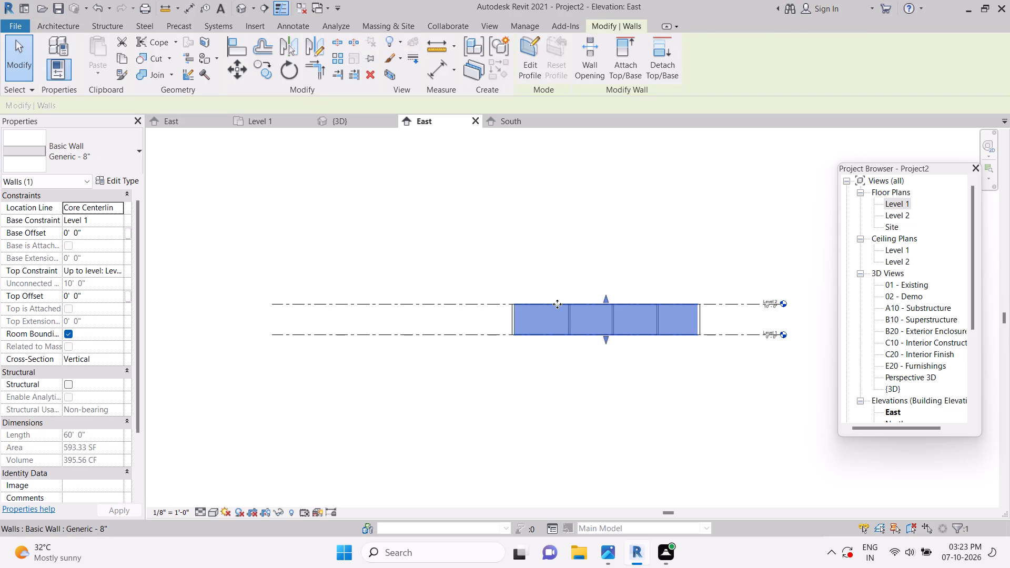
left_click(608, 297)
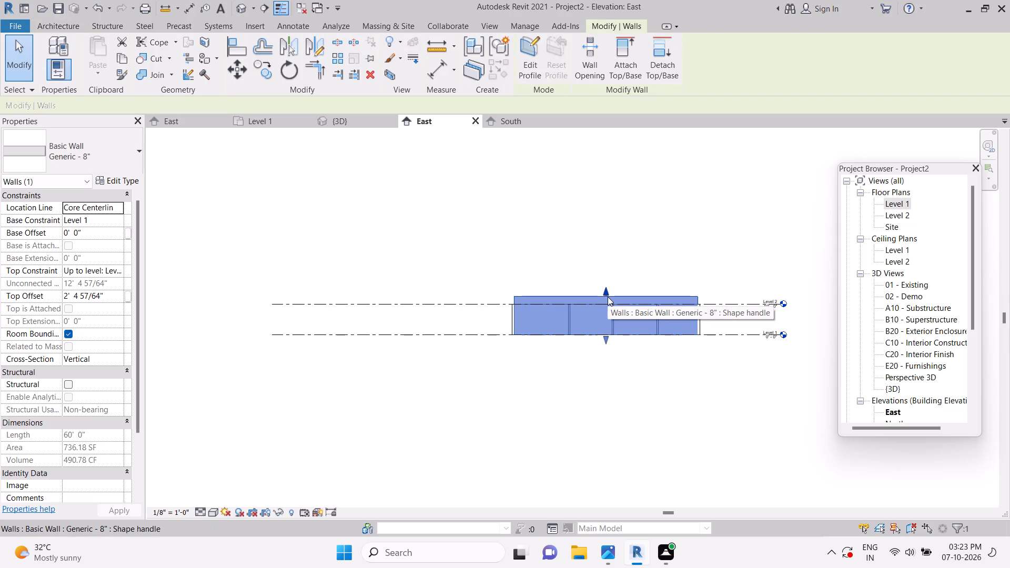
left_click(599, 295)
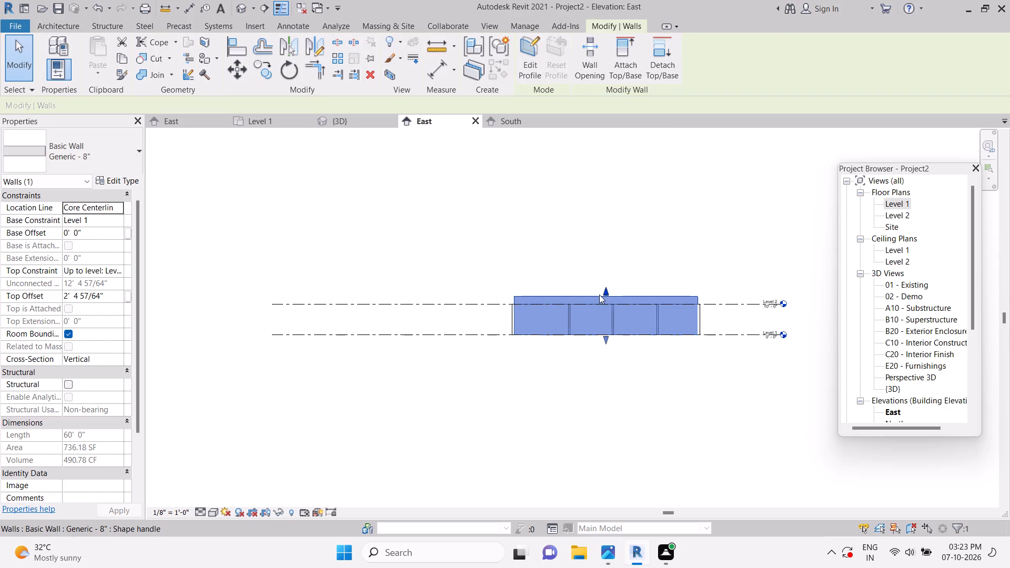
left_click(599, 295)
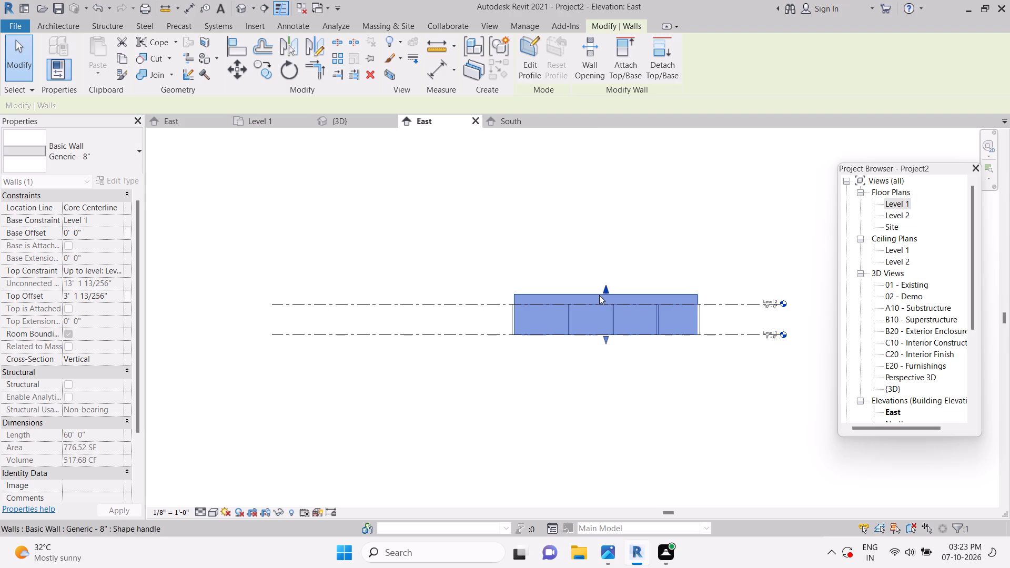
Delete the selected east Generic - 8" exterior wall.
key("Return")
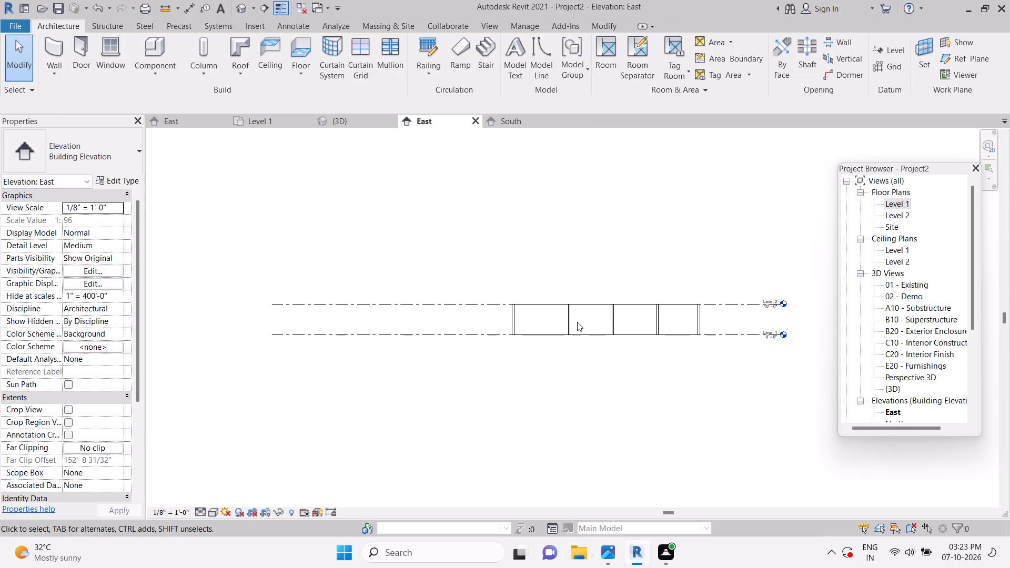
Examine the east side of the house in the East elevation, the Level 1 plan and the 3D view.
scroll(579, 307, "up", 5)
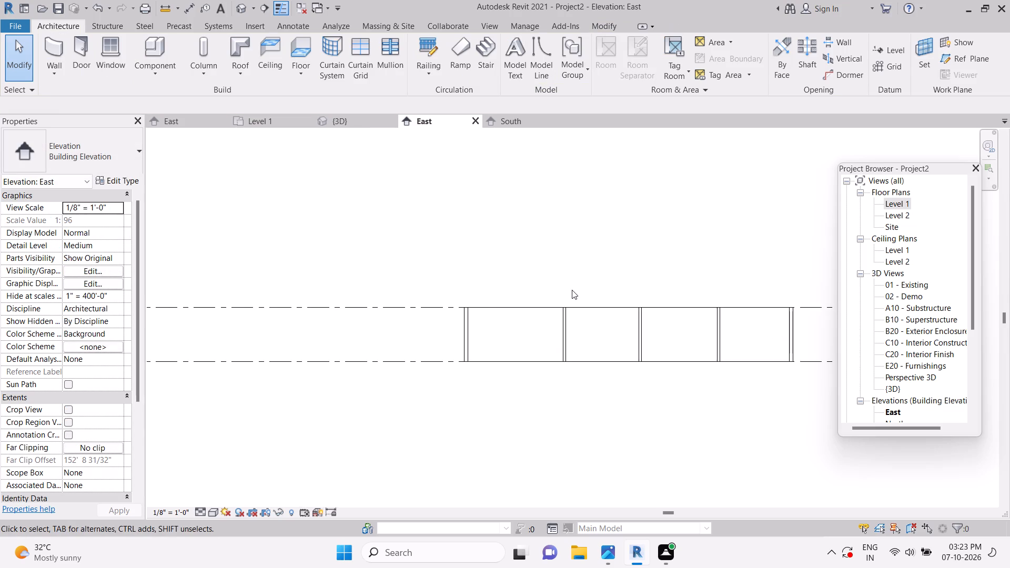
scroll(570, 289, "down", 5)
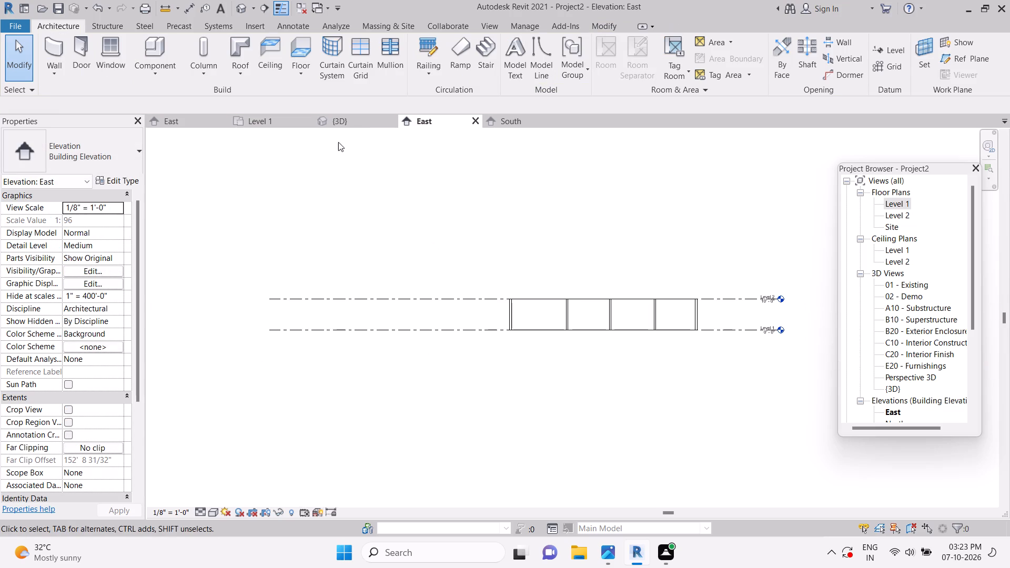
left_click(283, 122)
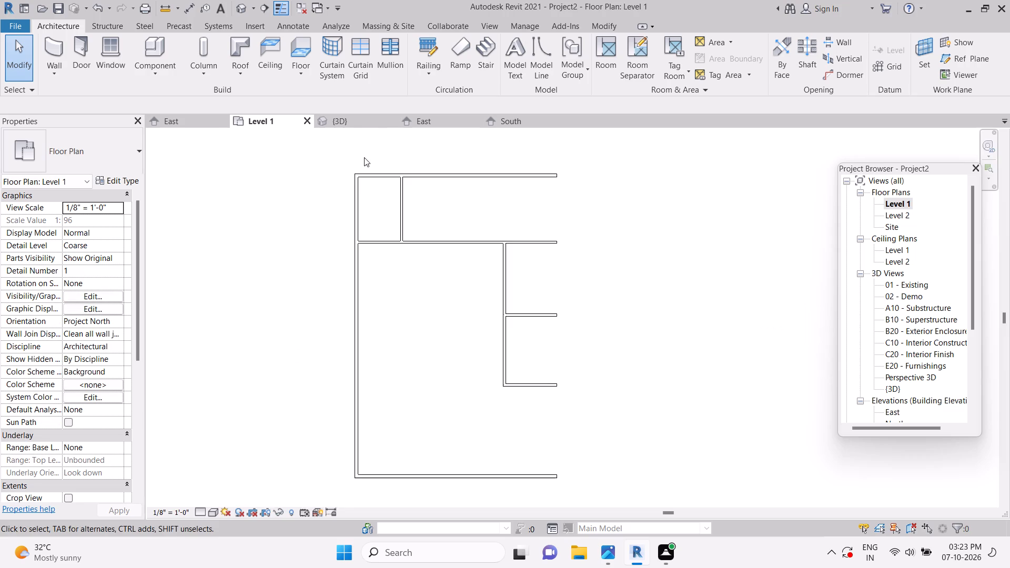
left_click(354, 120)
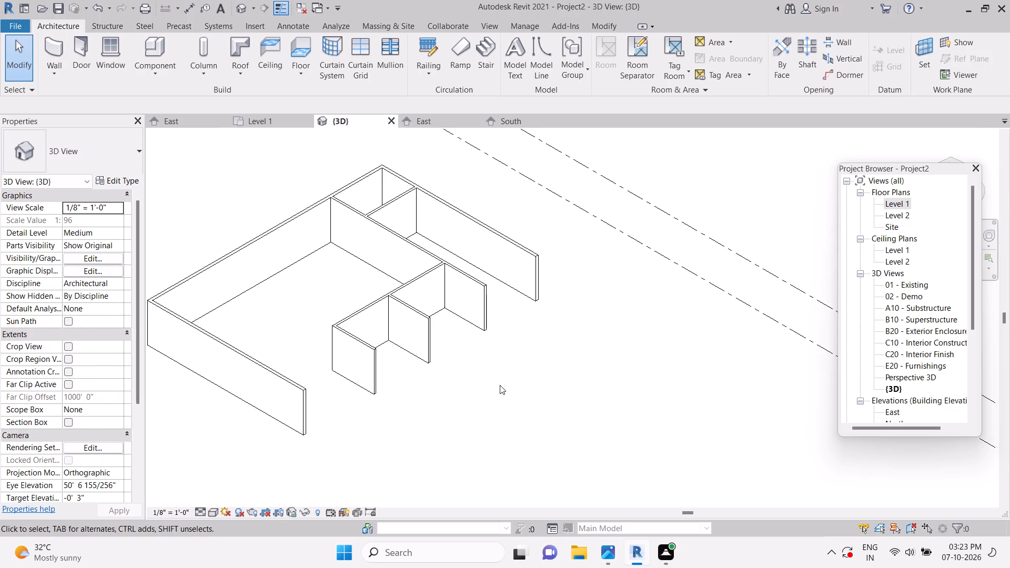
scroll(497, 334, "down", 3)
scroll(497, 334, "up", 1)
scroll(497, 334, "down", 2)
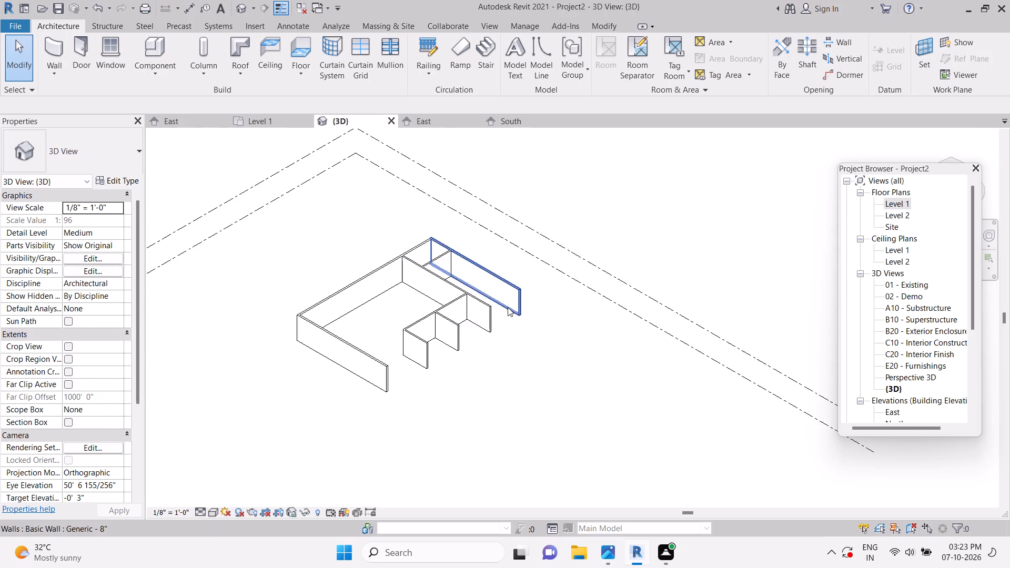
scroll(508, 307, "down", 6)
scroll(510, 306, "up", 6)
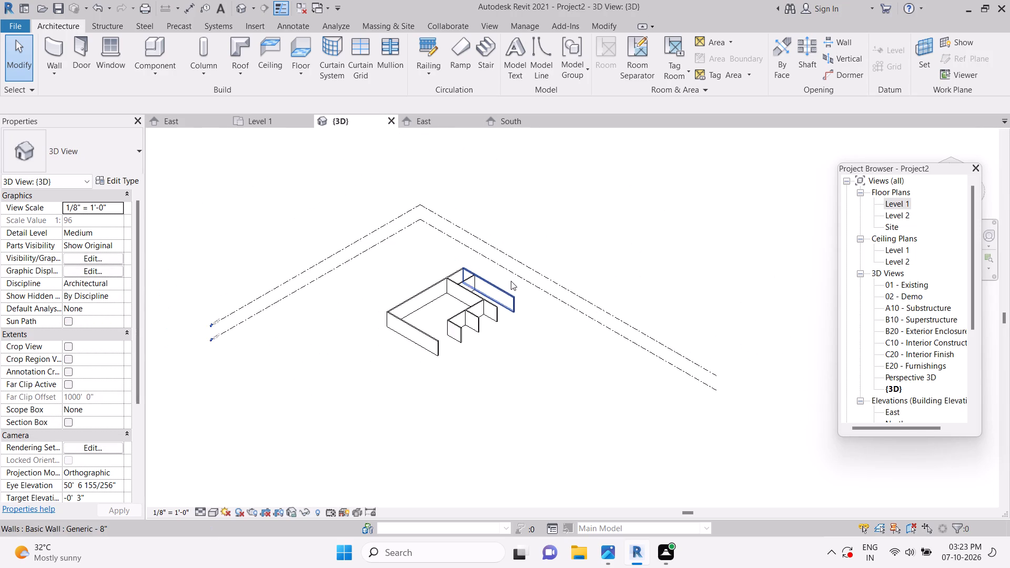
scroll(530, 395, "up", 2)
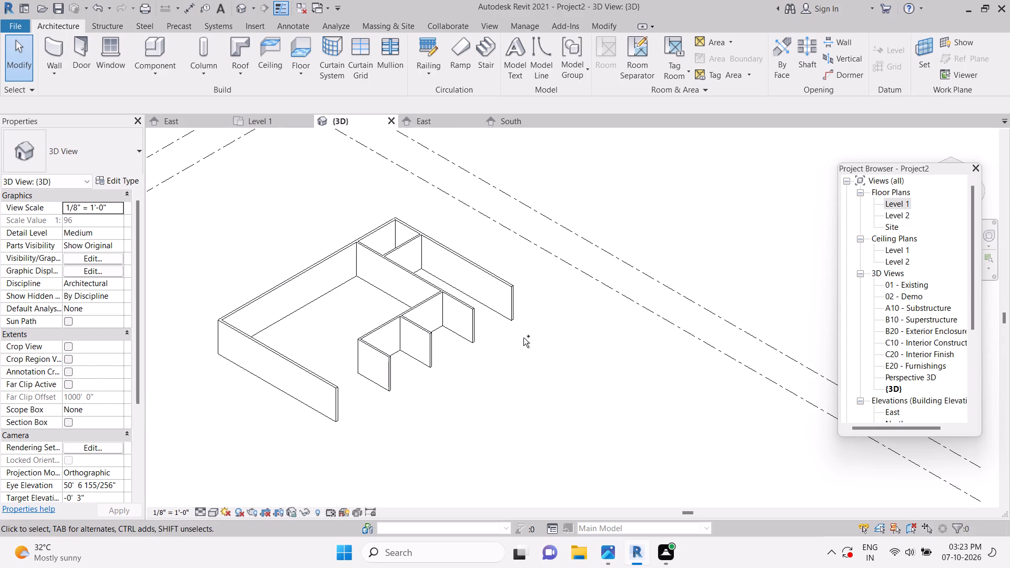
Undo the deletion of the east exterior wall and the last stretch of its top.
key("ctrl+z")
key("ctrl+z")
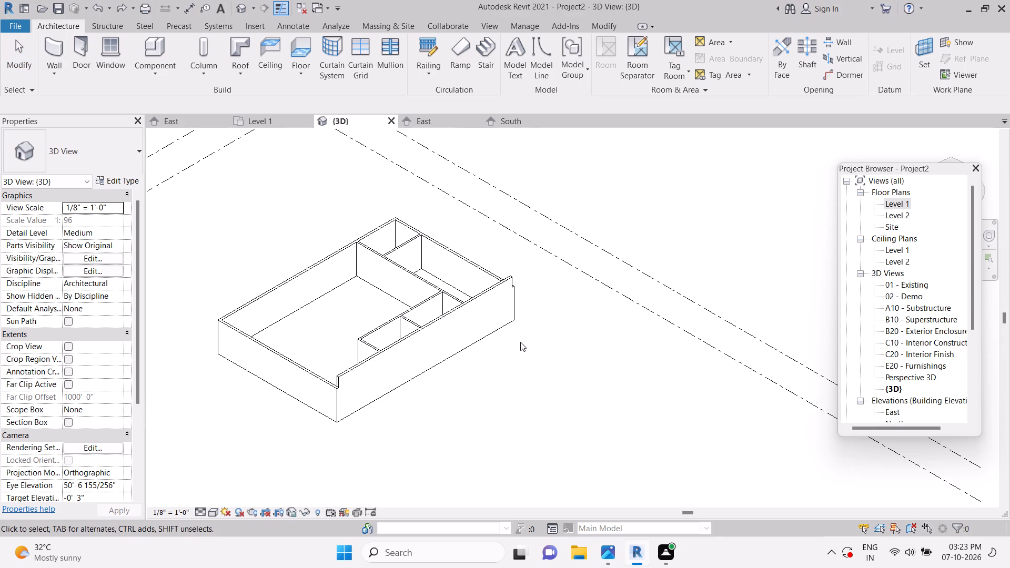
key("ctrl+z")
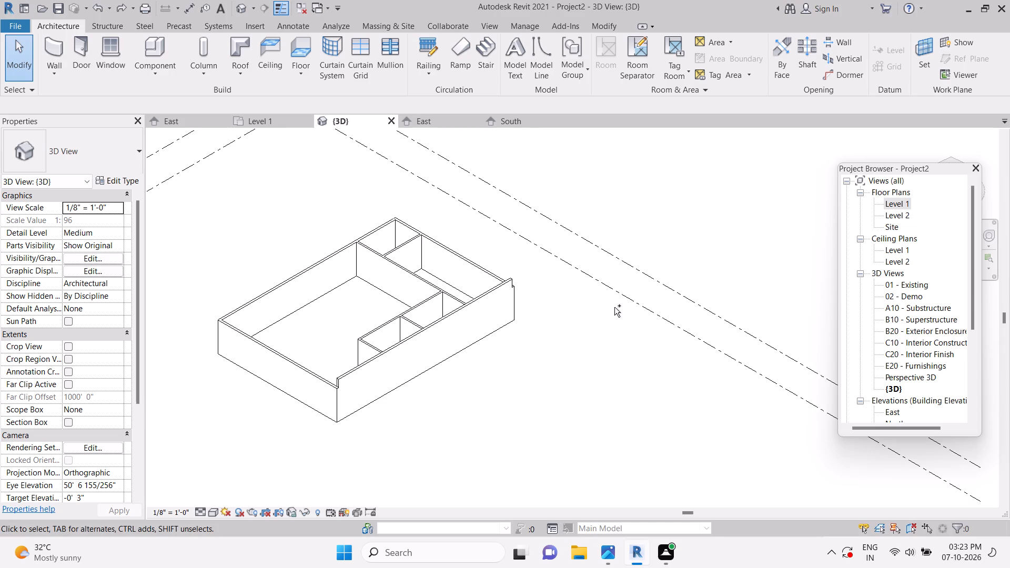
Undo the remaining stretch of the east exterior wall's top and the last removal of an interior partition.
key("ctrl+z")
key("ctrl+z")
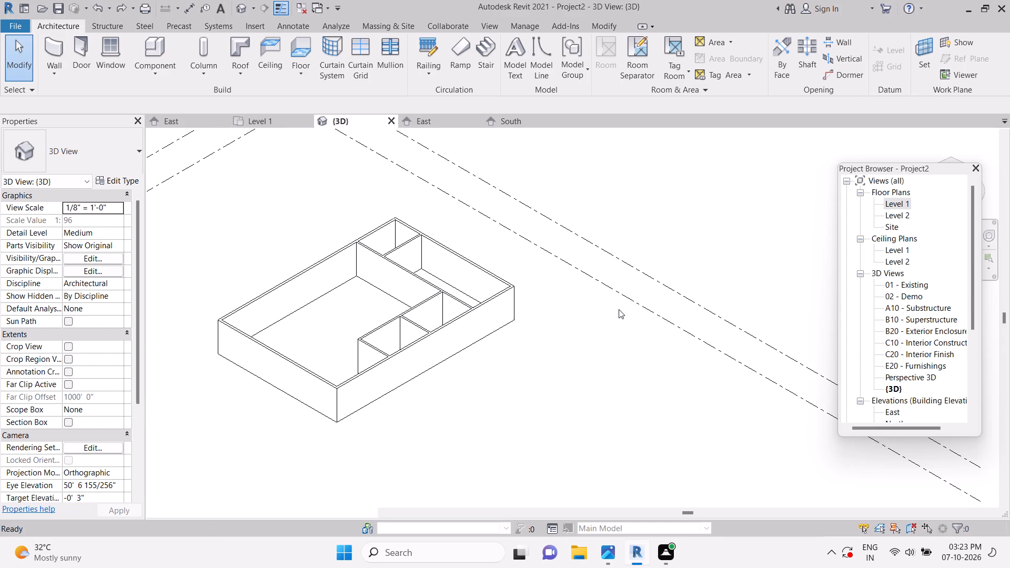
key("ctrl+z")
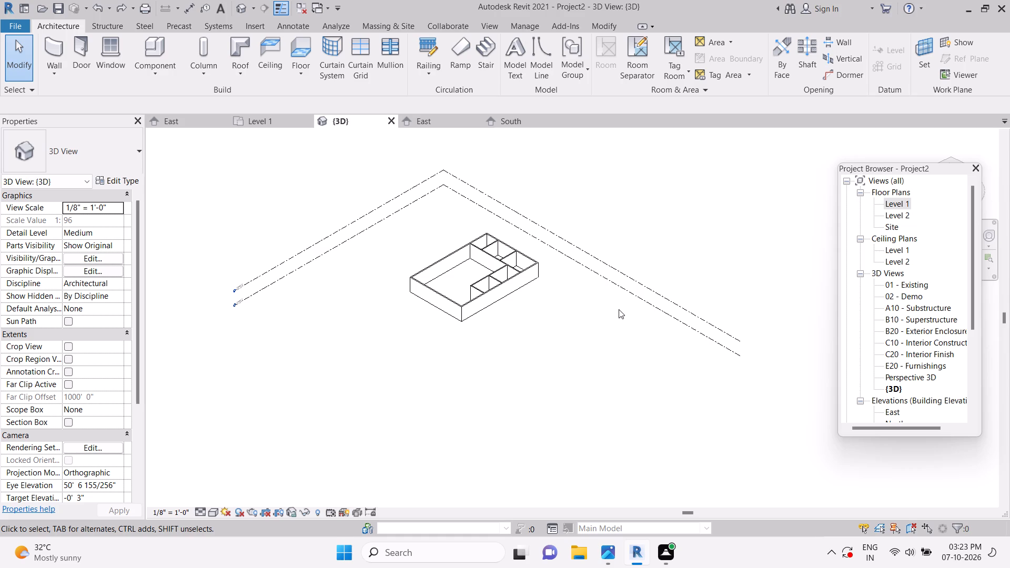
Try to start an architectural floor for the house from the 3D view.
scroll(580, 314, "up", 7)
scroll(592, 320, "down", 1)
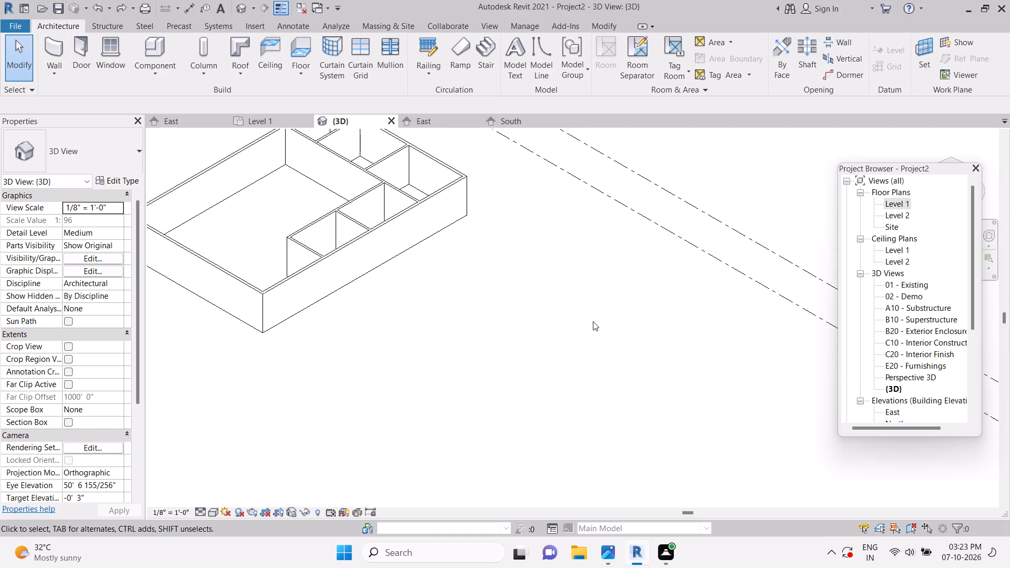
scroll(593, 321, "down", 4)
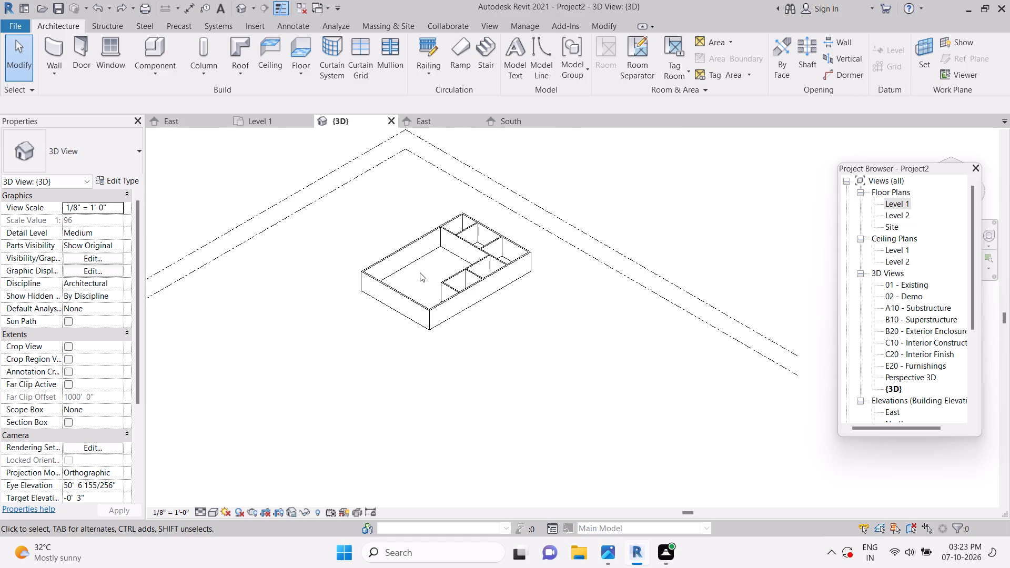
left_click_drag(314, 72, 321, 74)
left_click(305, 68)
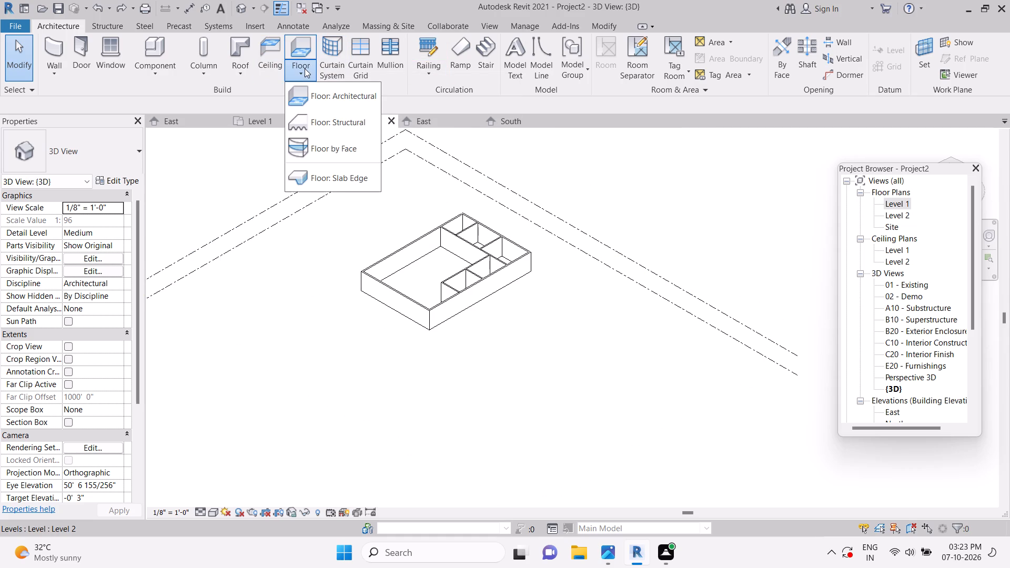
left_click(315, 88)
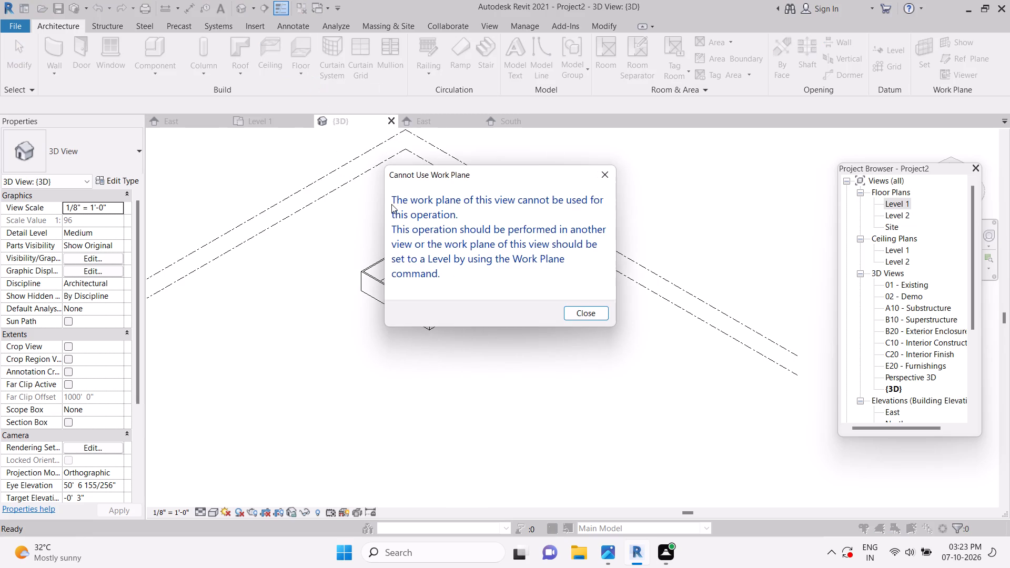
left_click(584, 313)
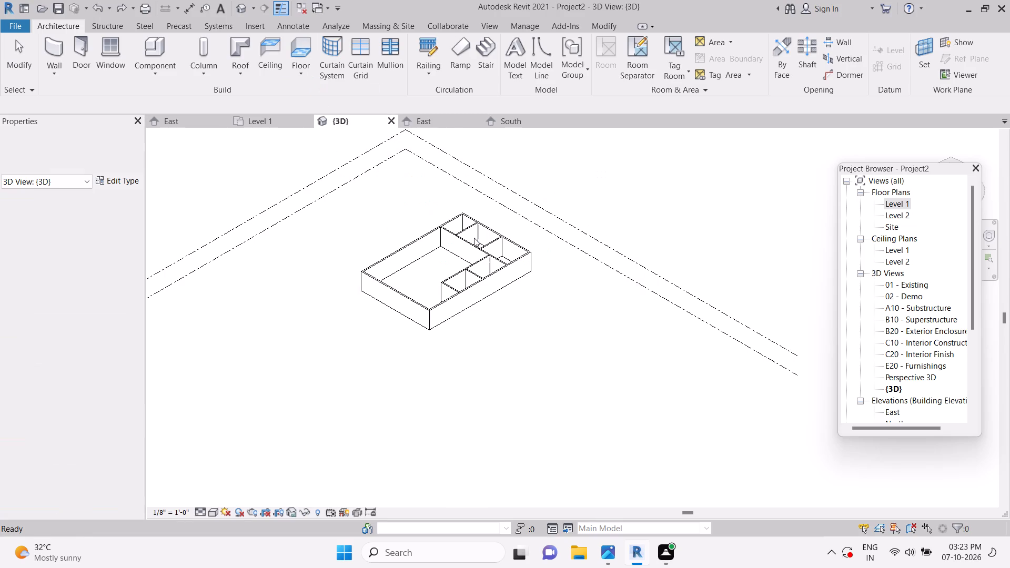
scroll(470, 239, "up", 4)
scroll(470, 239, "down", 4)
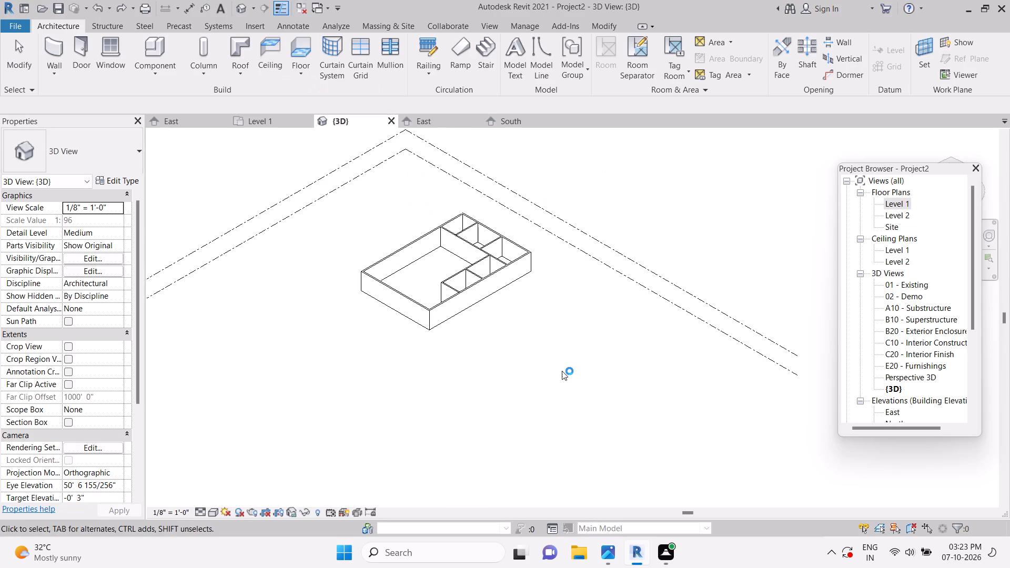
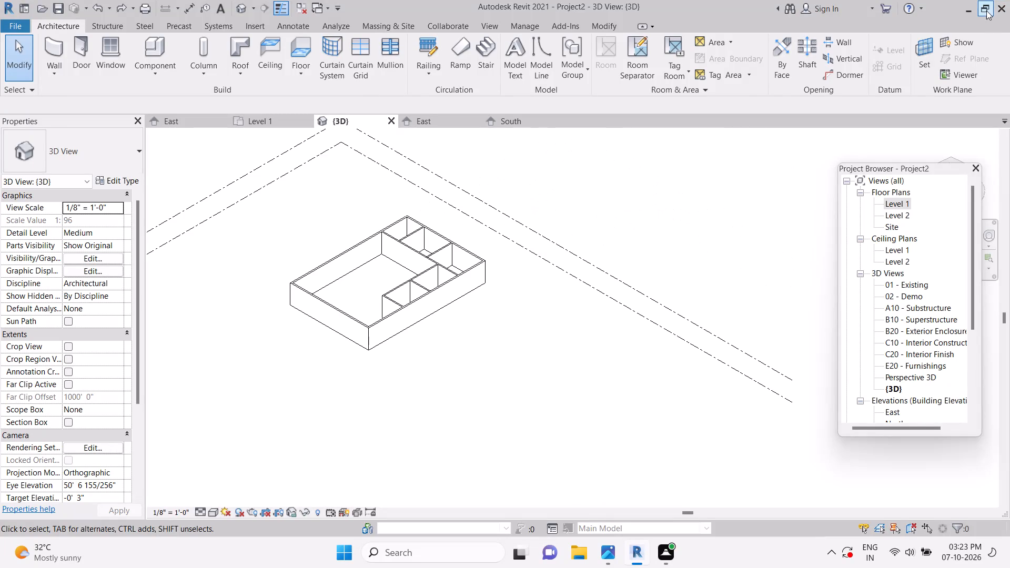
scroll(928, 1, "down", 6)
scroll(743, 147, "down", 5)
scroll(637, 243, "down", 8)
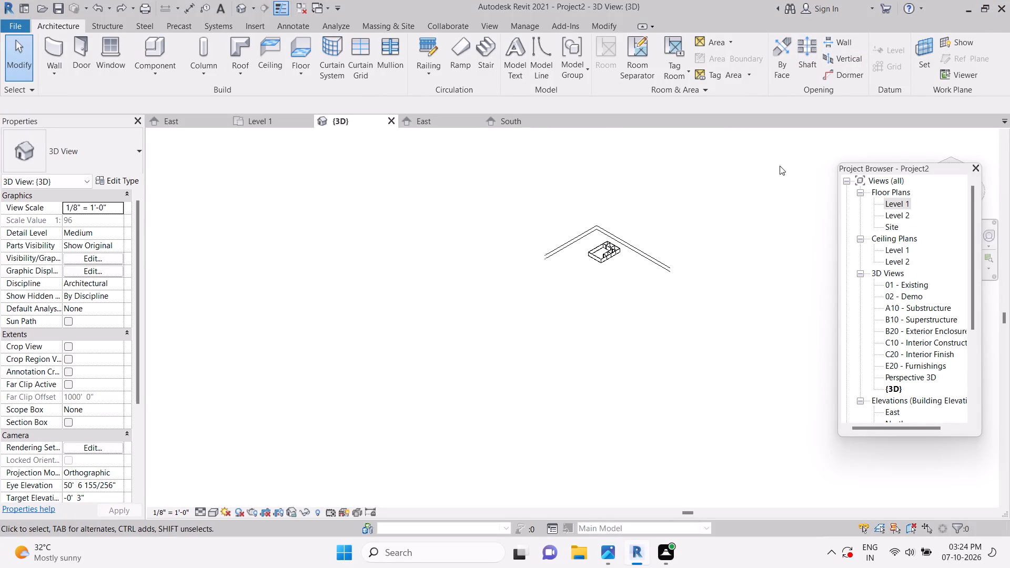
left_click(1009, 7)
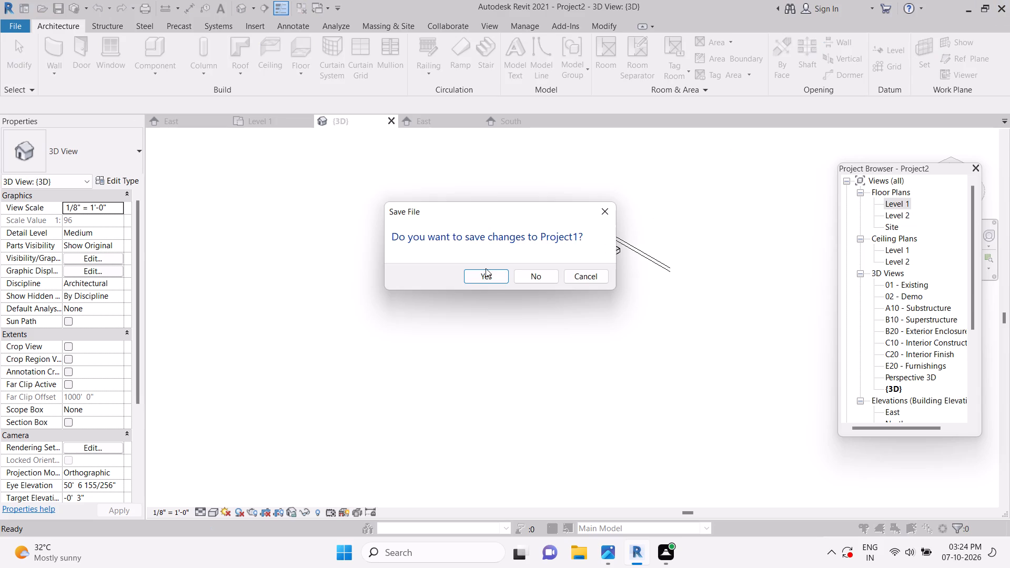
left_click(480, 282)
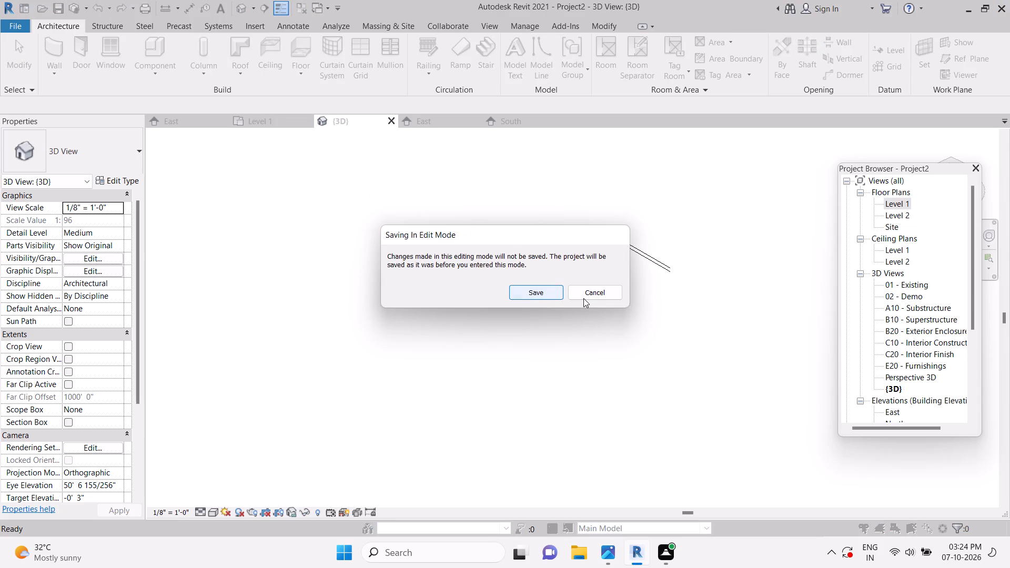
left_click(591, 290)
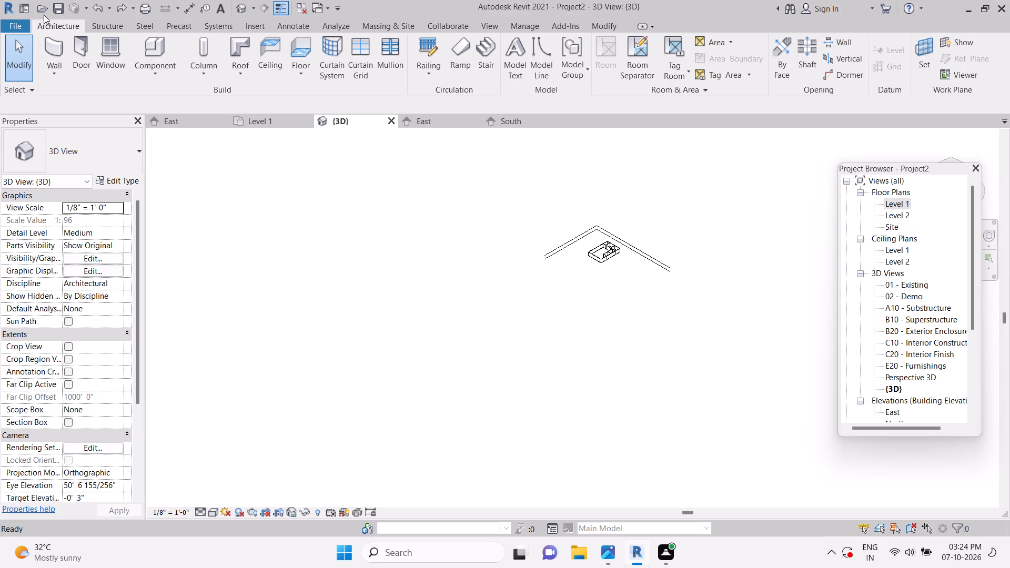
Close Revit, discarding the unsaved changes to Project1.
left_click(1008, 2)
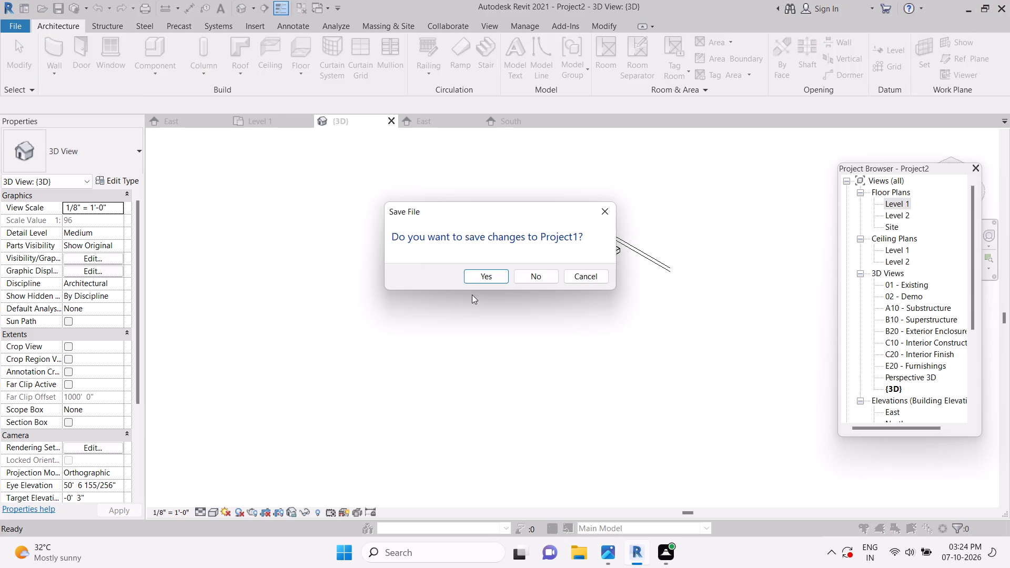
left_click_drag(541, 278, 550, 299)
left_click(542, 281)
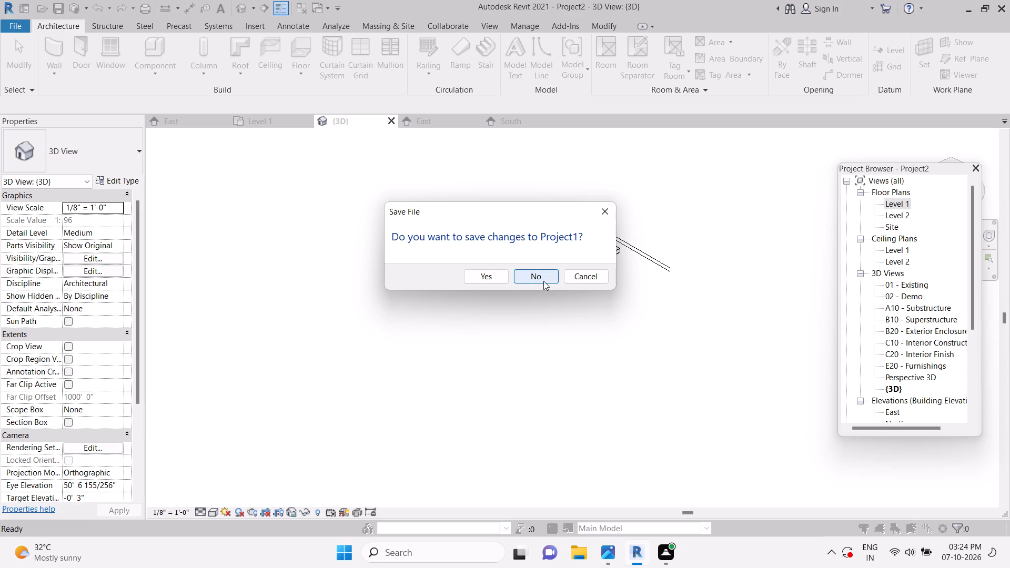
left_click(546, 273)
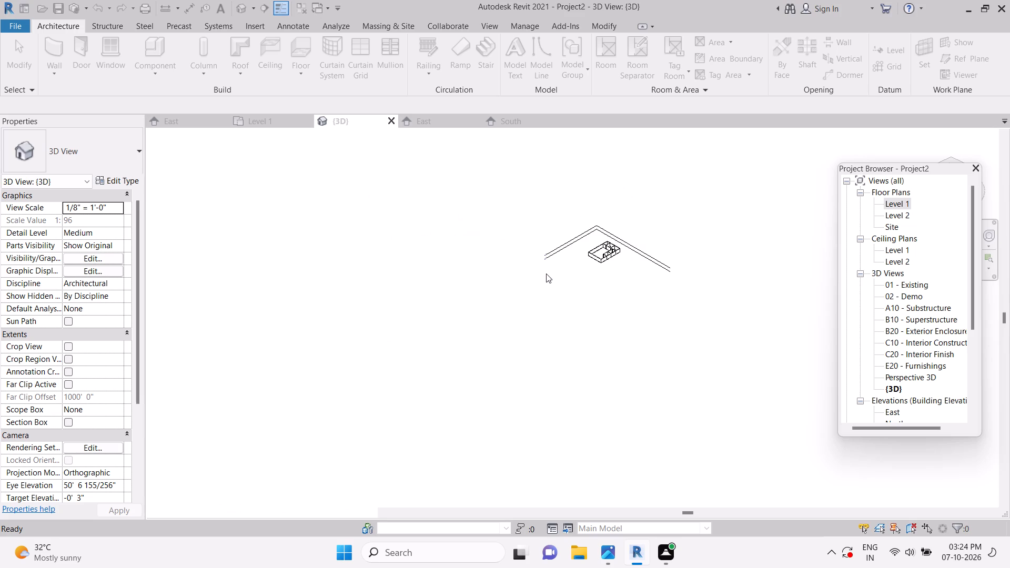
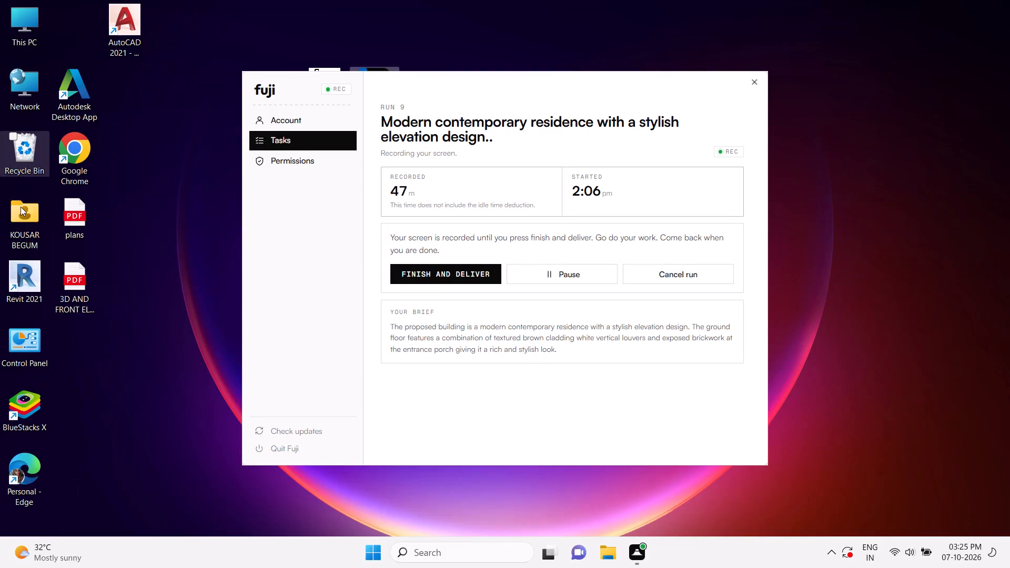
Launch Revit 2021 and begin a new project.
double_click(28, 277)
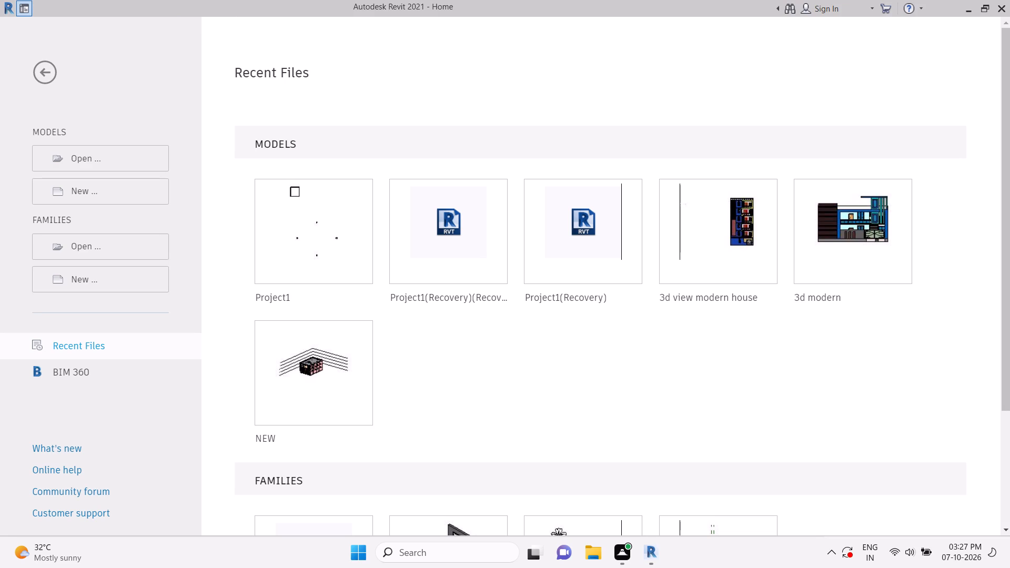
left_click(88, 191)
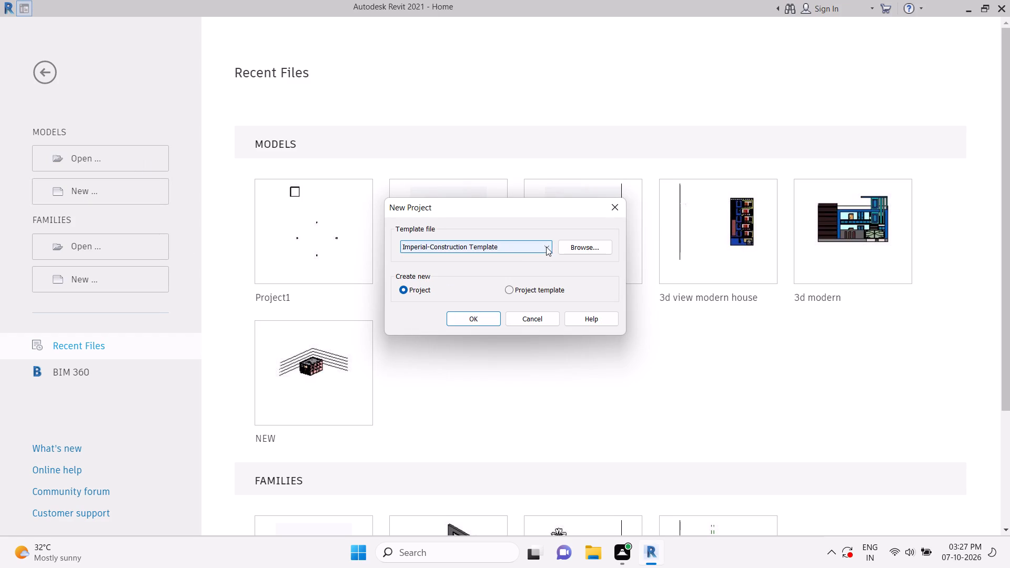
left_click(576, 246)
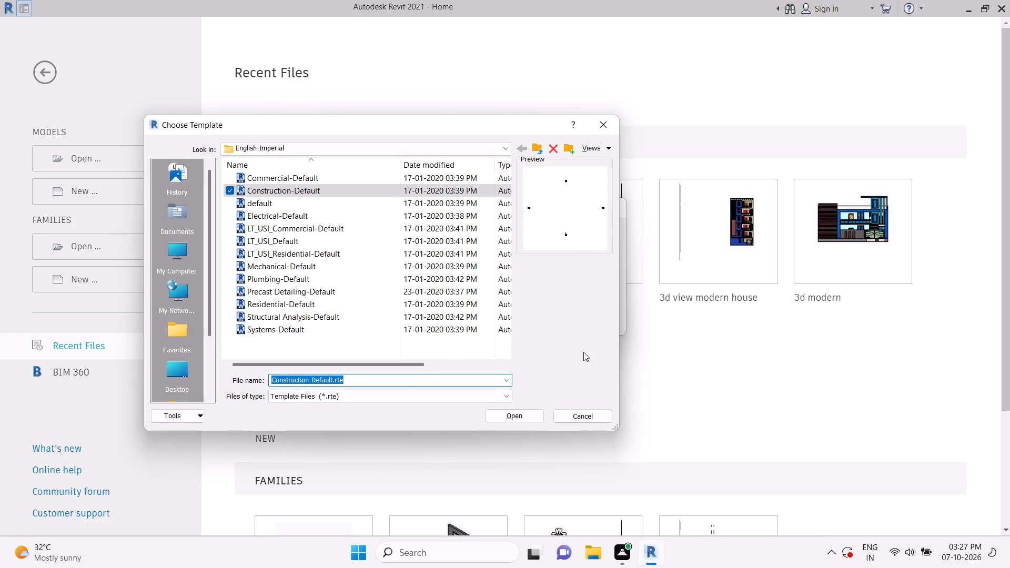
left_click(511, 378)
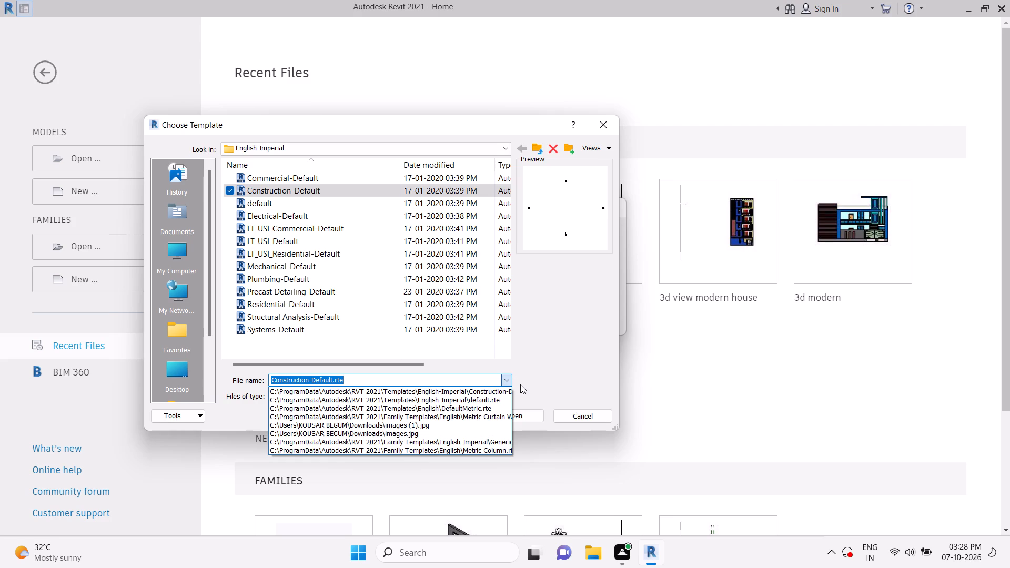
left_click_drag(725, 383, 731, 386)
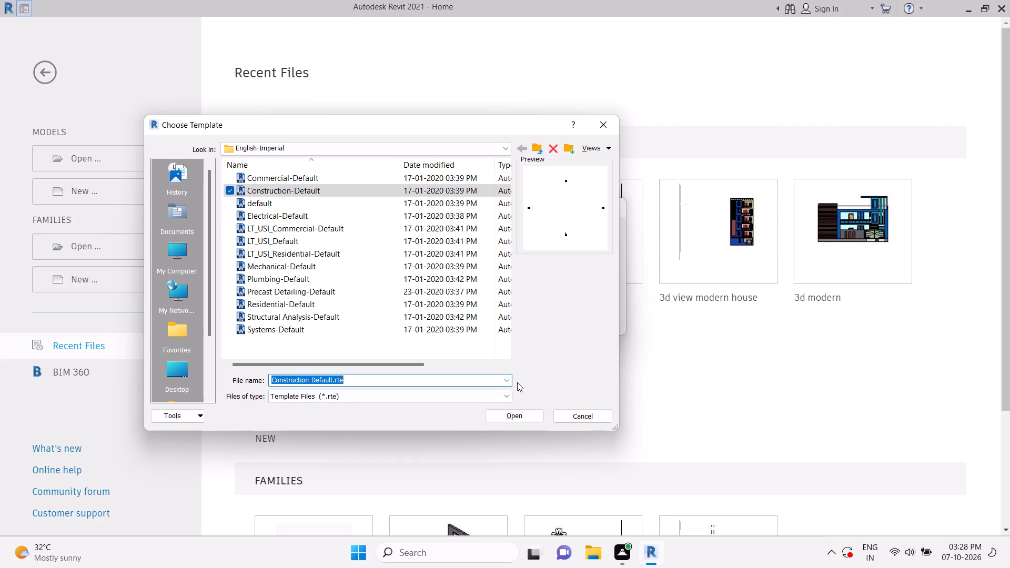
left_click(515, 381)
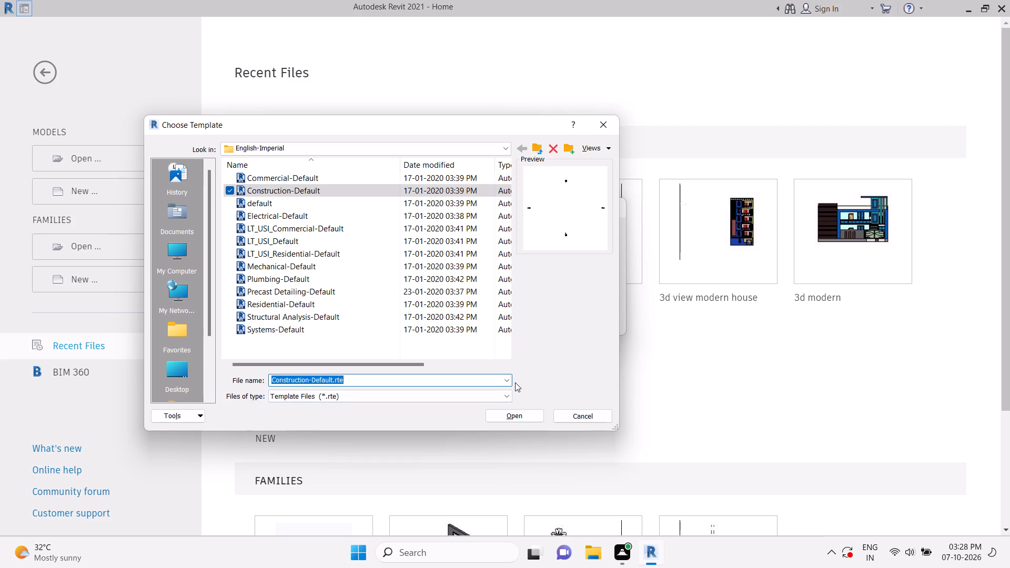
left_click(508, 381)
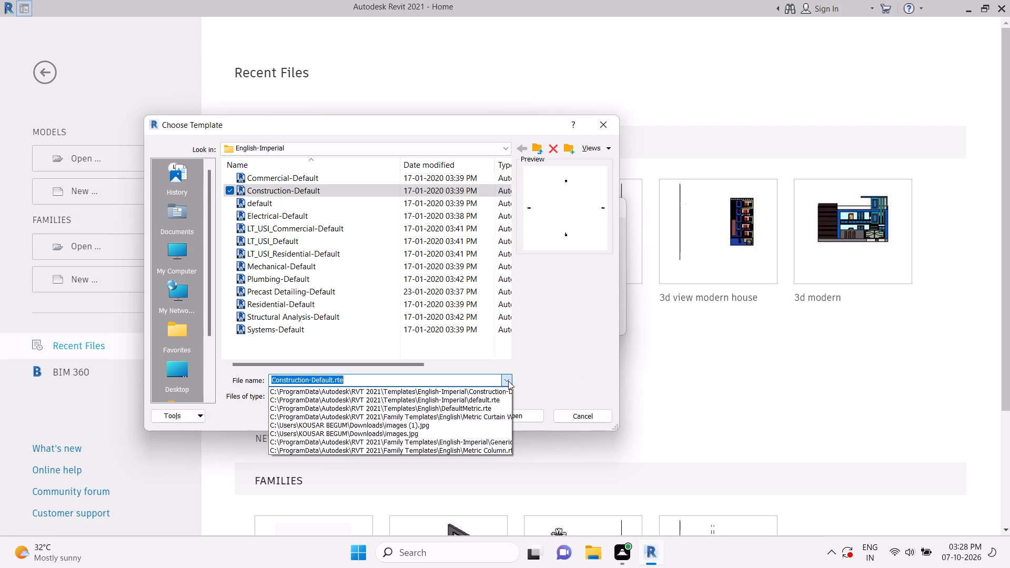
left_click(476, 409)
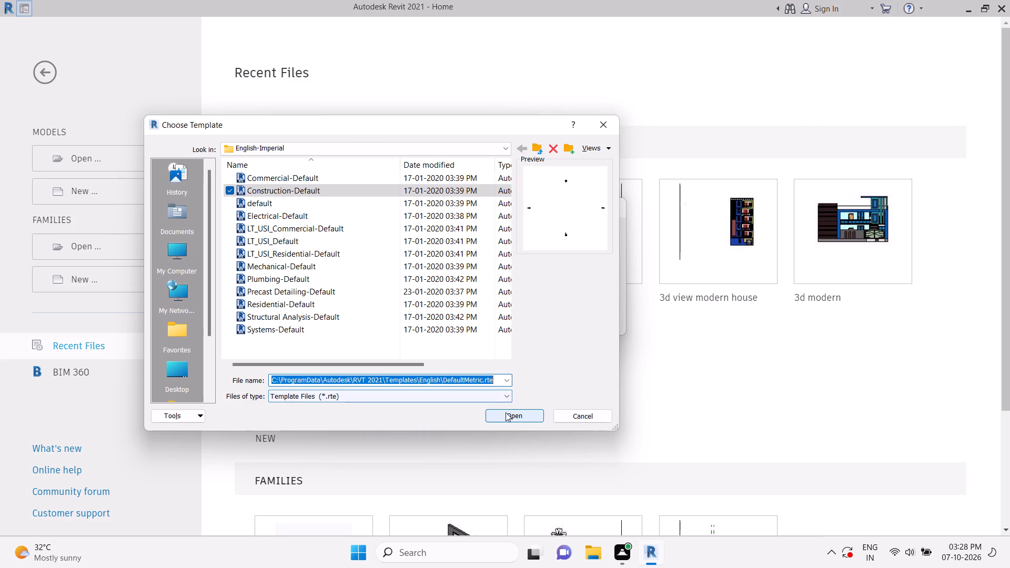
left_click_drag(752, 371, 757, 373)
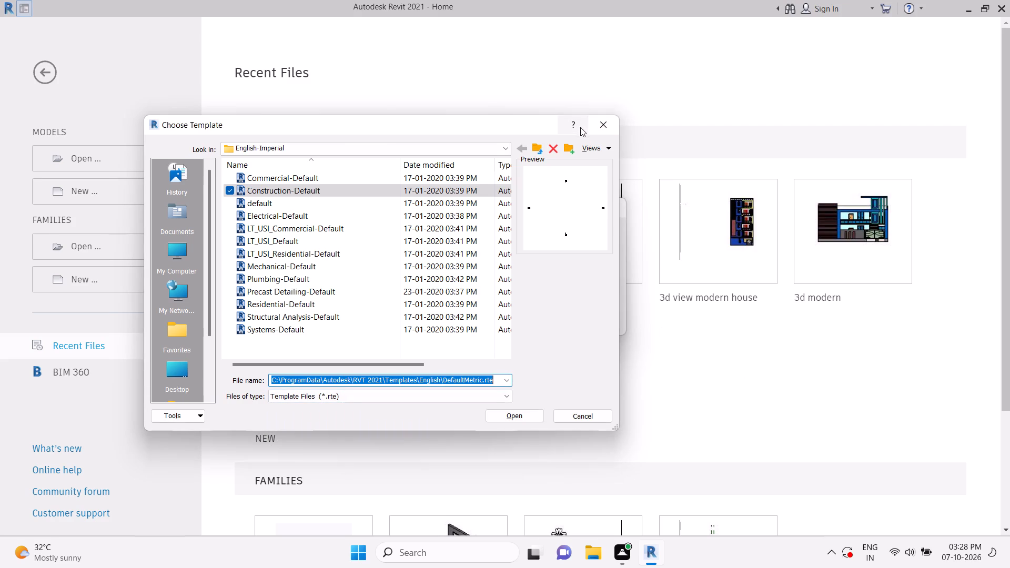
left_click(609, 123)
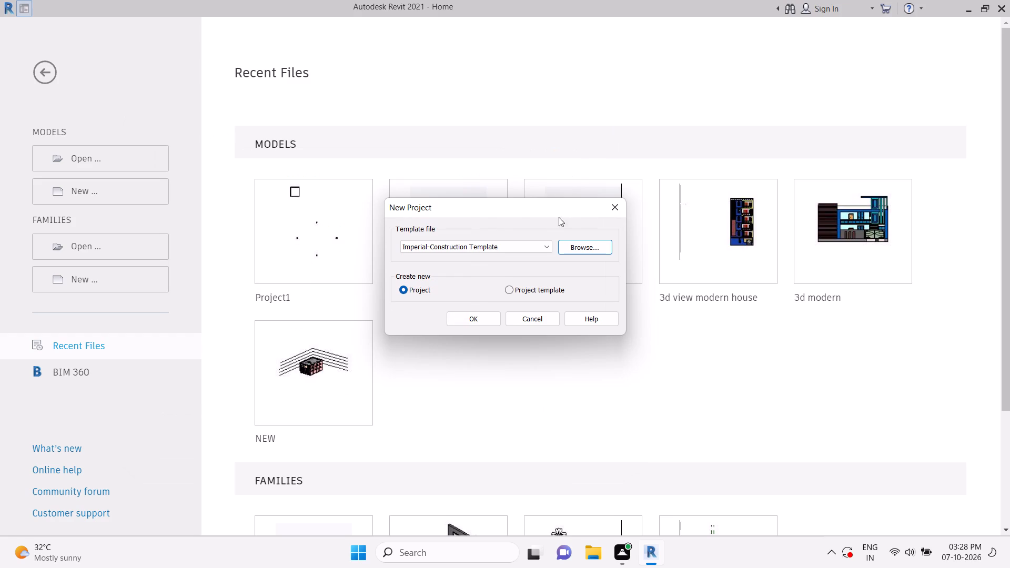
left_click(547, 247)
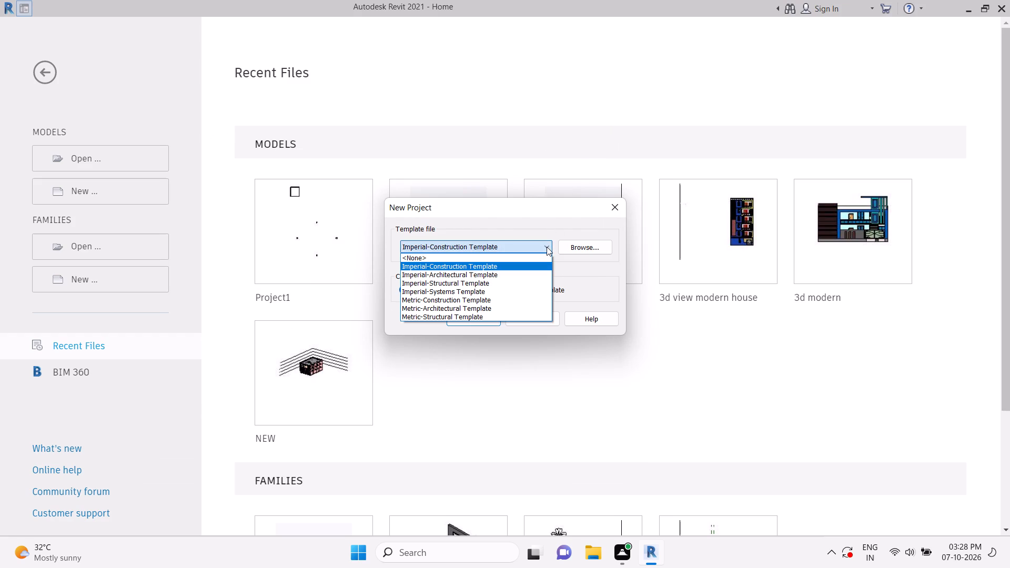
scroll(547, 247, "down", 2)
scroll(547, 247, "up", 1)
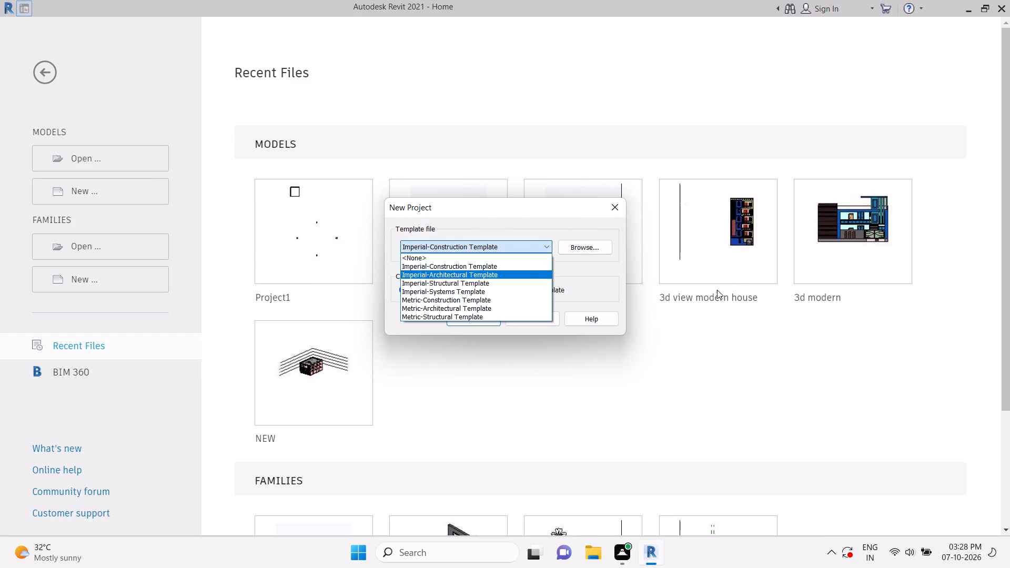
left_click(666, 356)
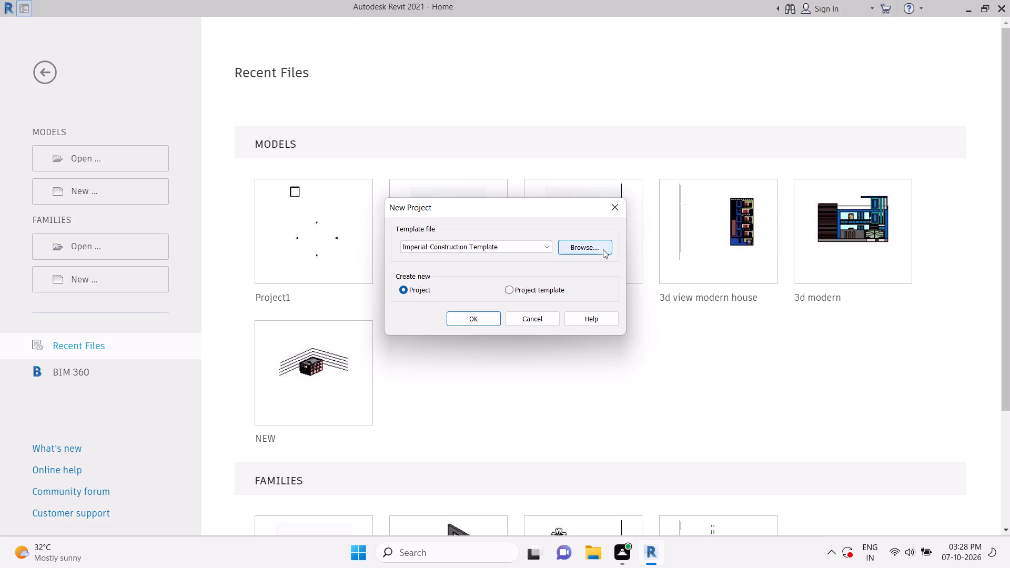
Create a new project from the DefaultMetric.rte template in the English templates folder.
left_click(603, 249)
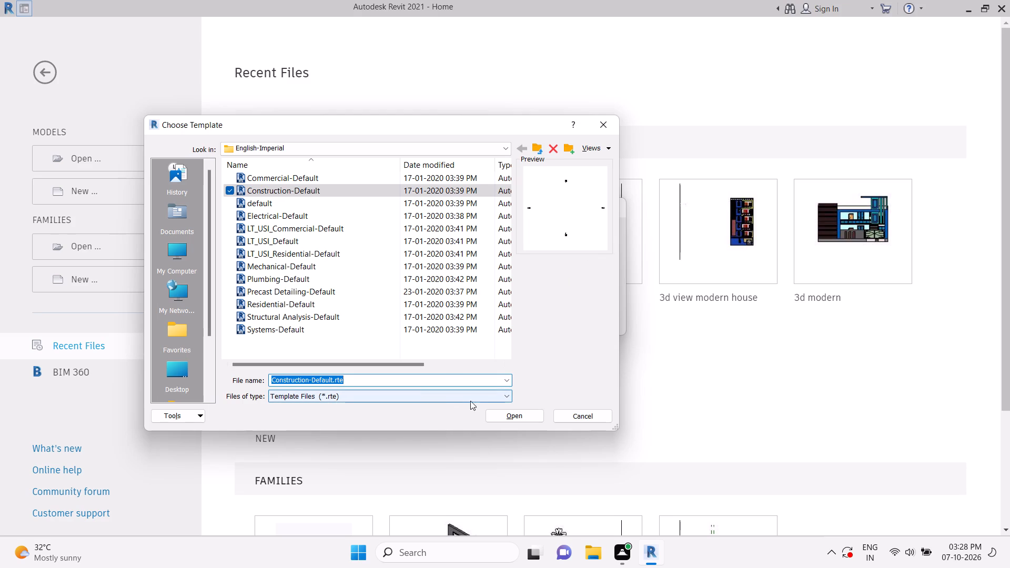
left_click(500, 397)
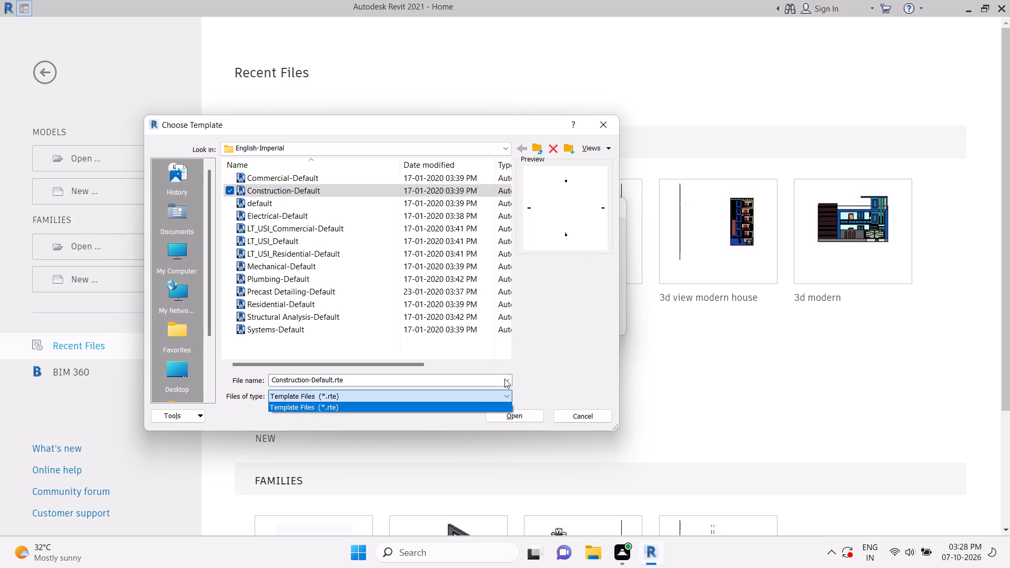
left_click(504, 378)
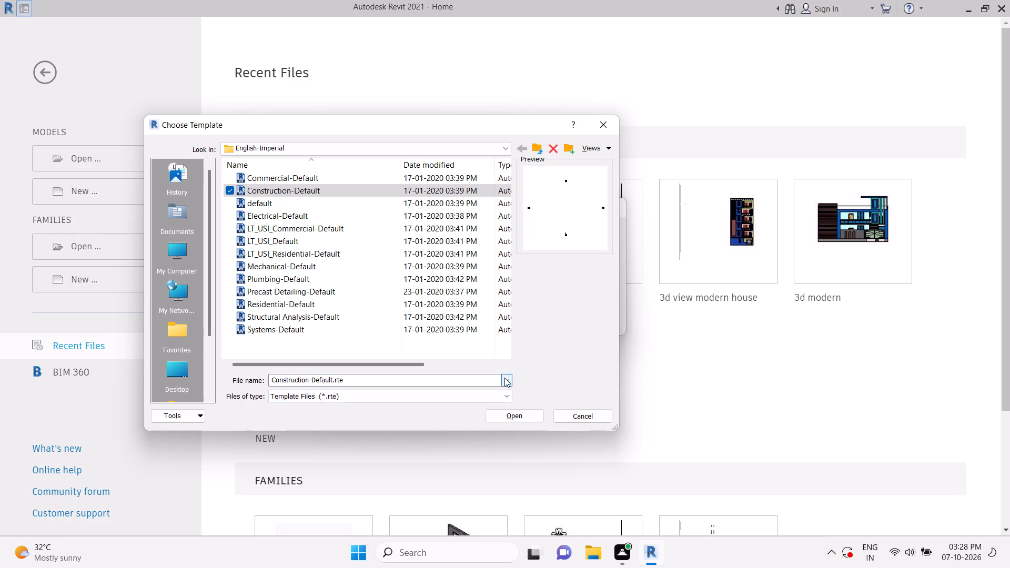
left_click_drag(509, 378, 513, 376)
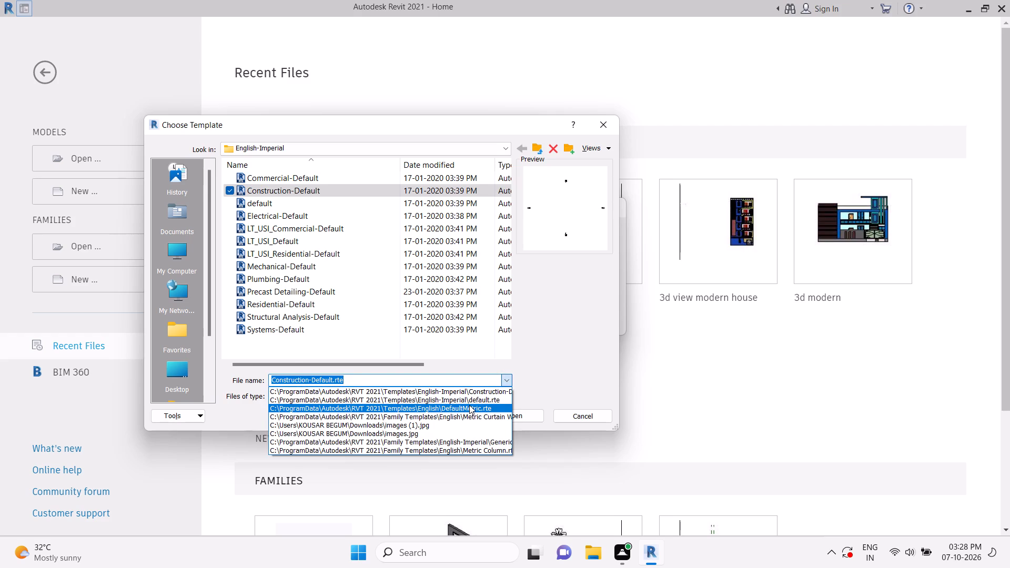
left_click(469, 405)
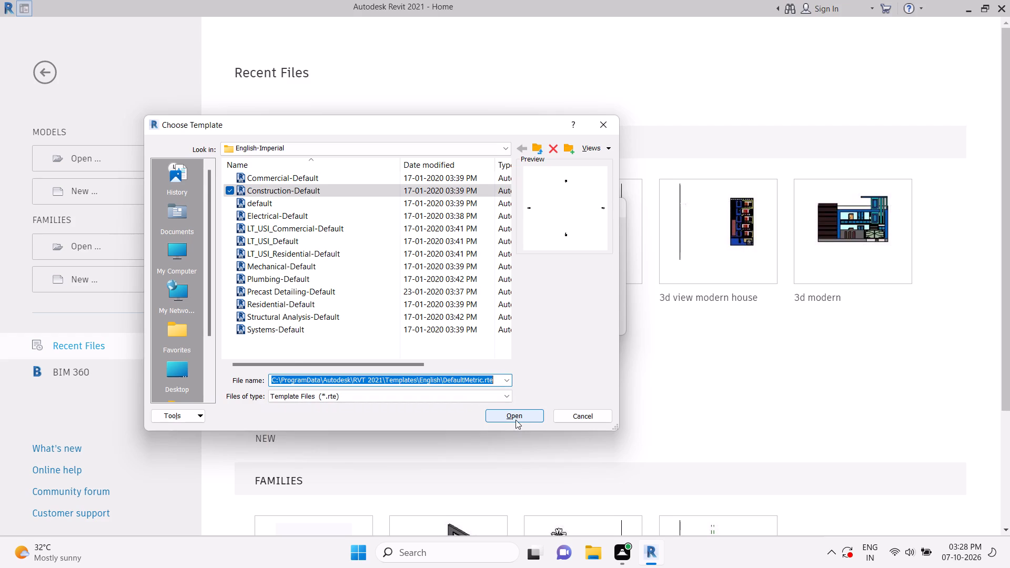
left_click(516, 415)
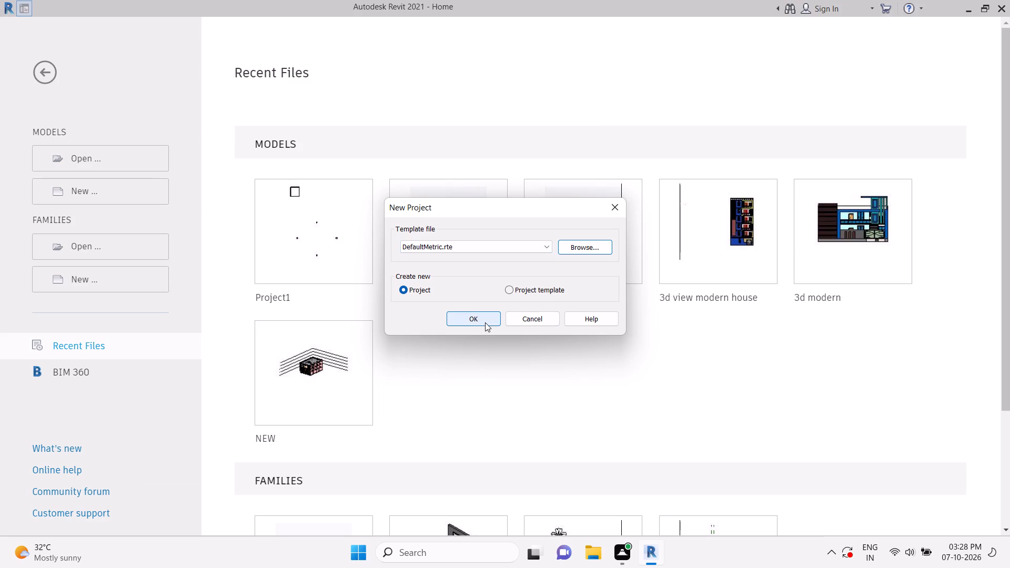
left_click(603, 245)
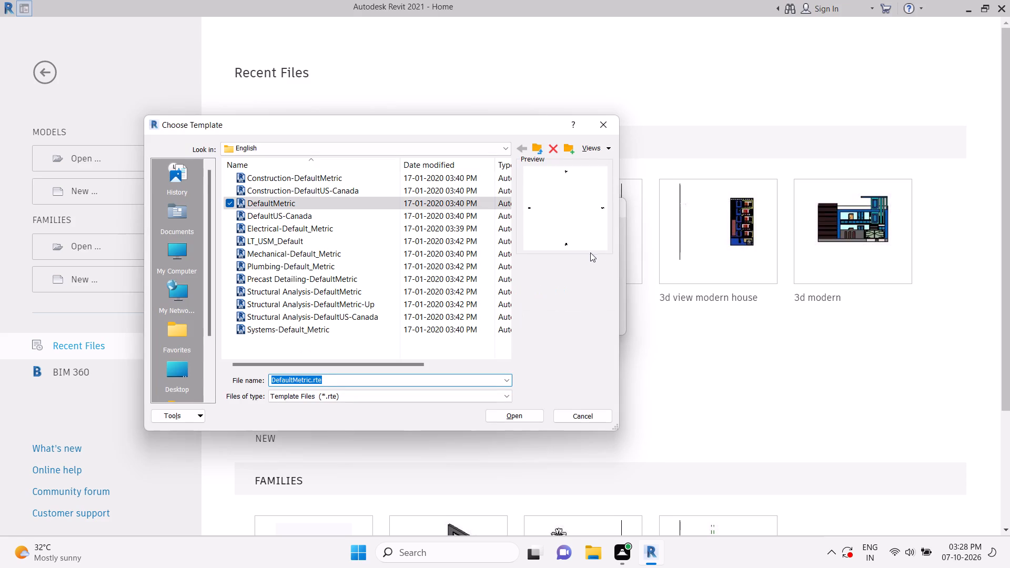
left_click(490, 195)
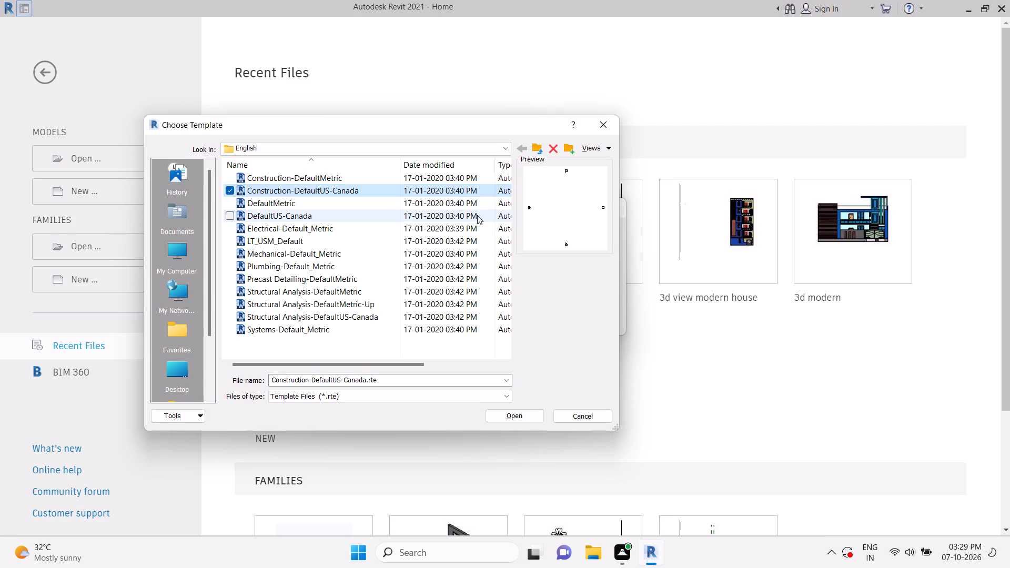
left_click(476, 201)
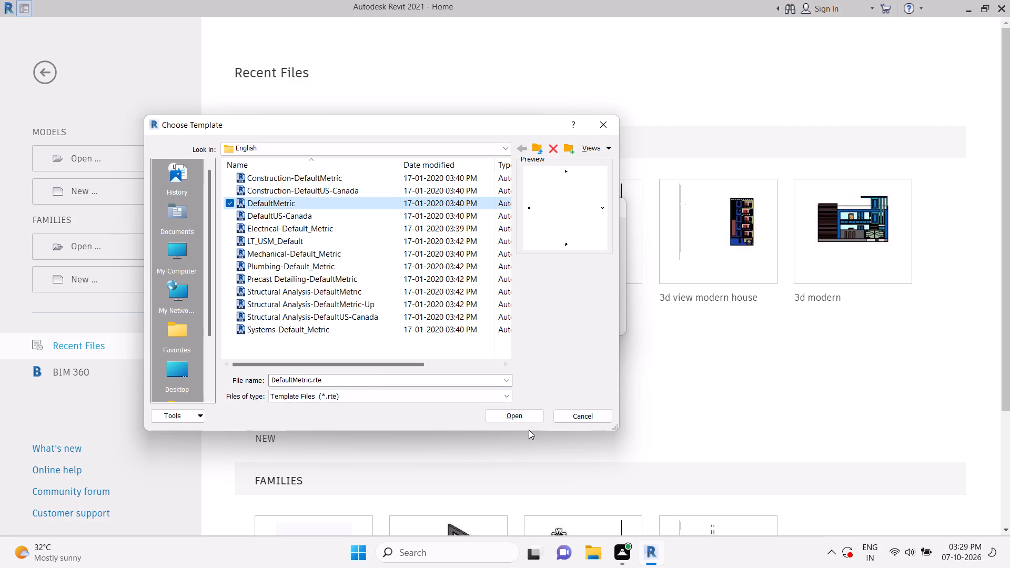
left_click(532, 413)
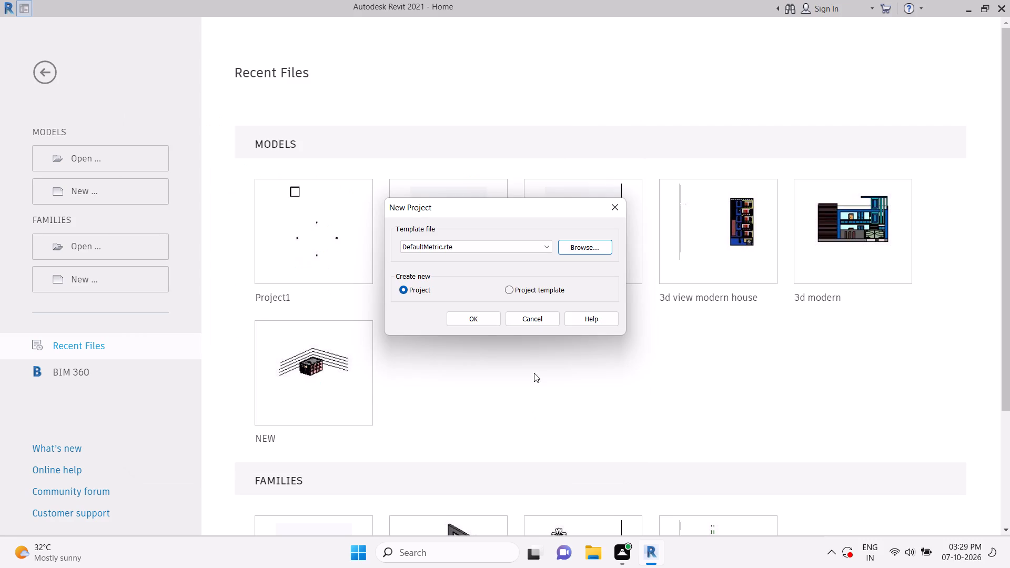
left_click(487, 318)
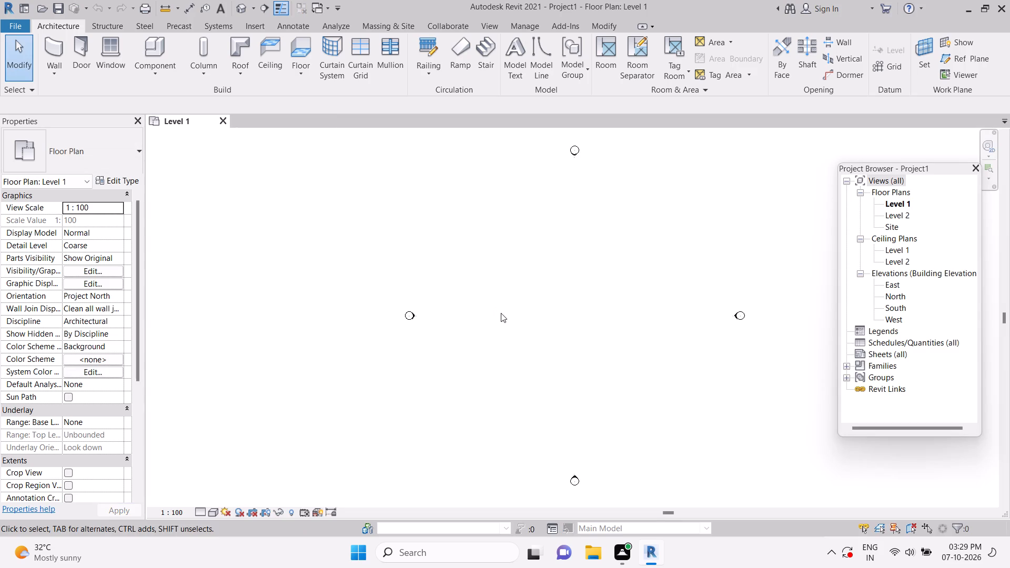
Open the East building elevation view.
left_click(575, 152)
left_click(577, 151)
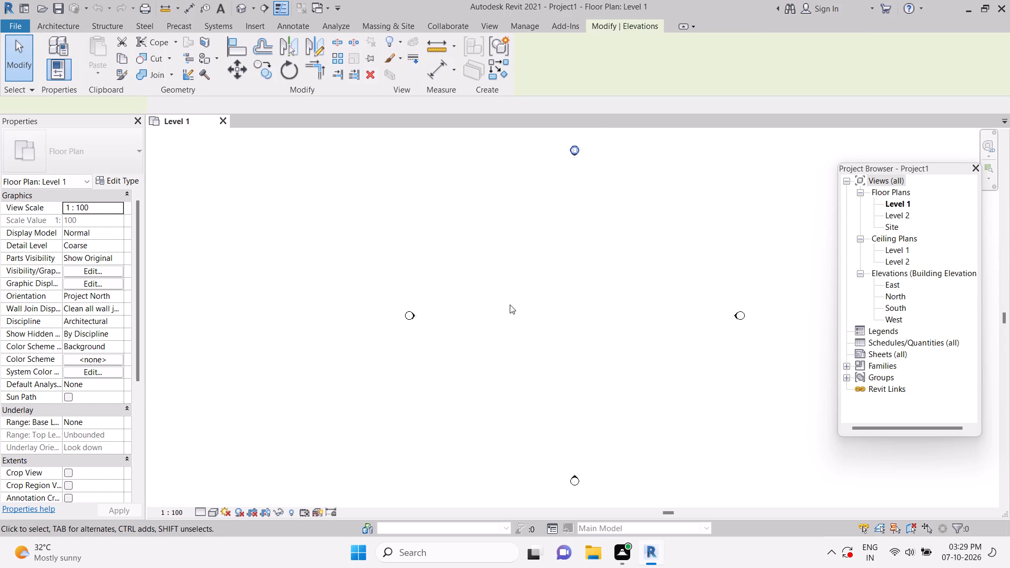
double_click(892, 285)
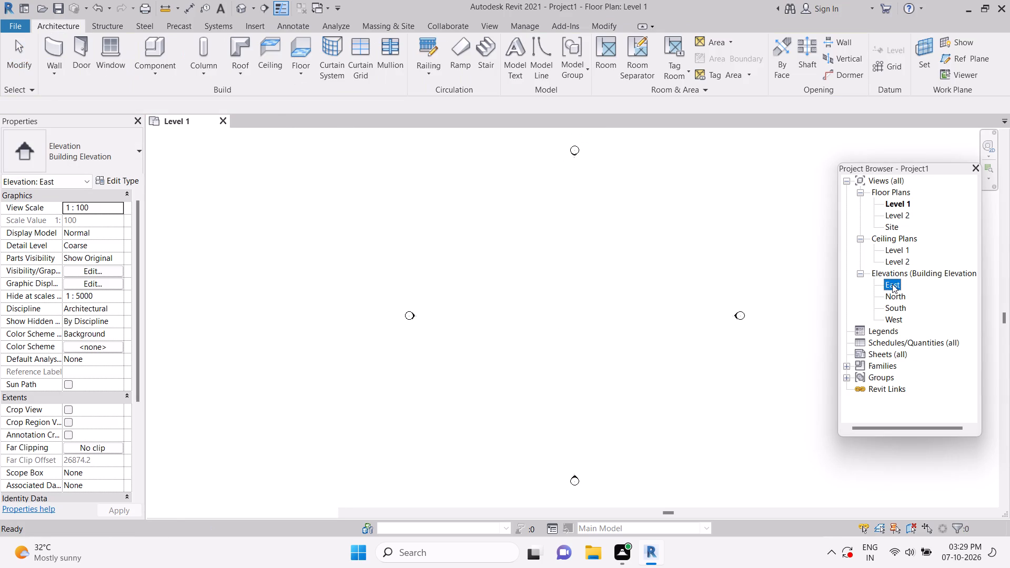
scroll(692, 327, "down", 4)
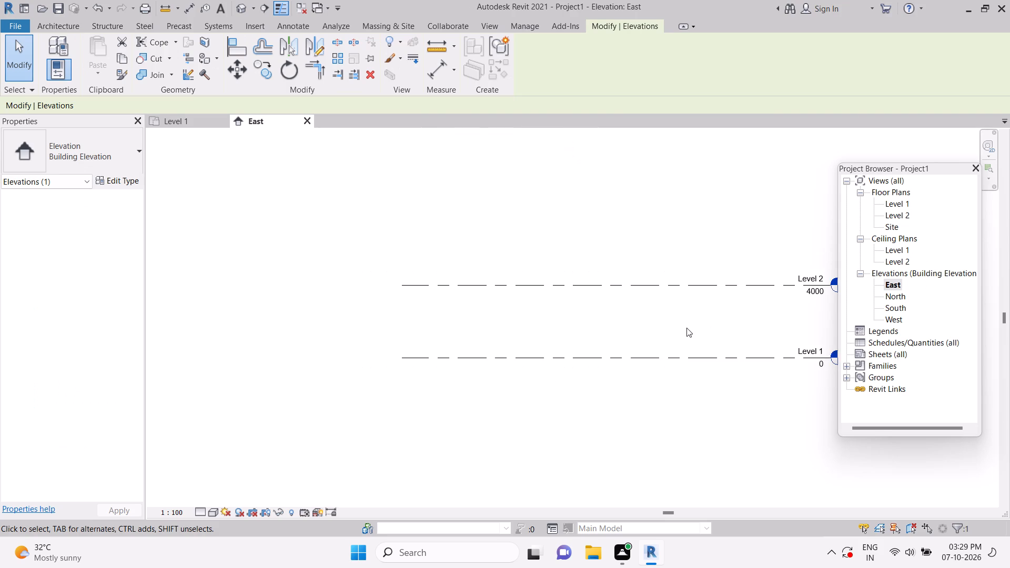
scroll(686, 328, "down", 1)
middle_click_drag(690, 327, 651, 328)
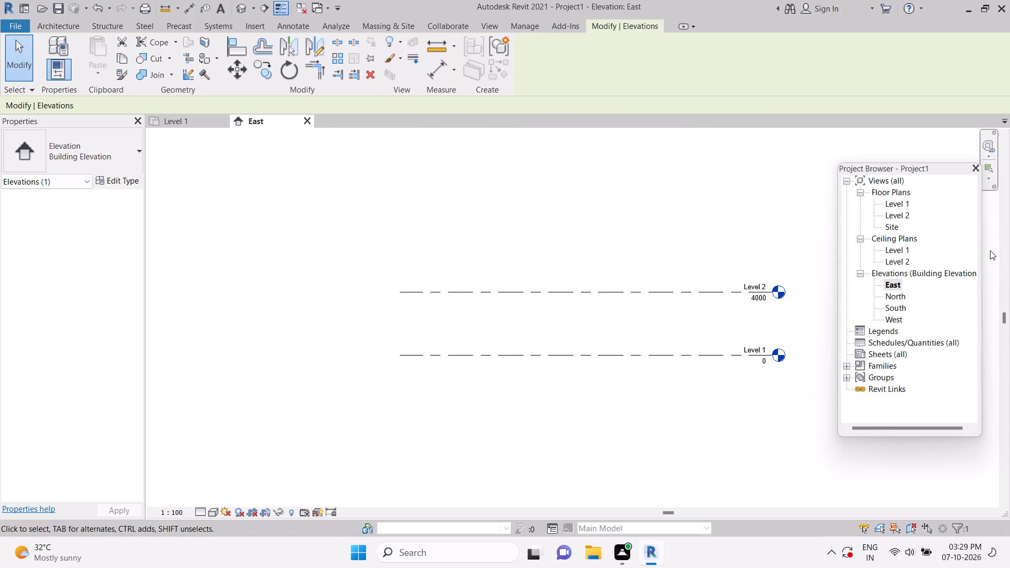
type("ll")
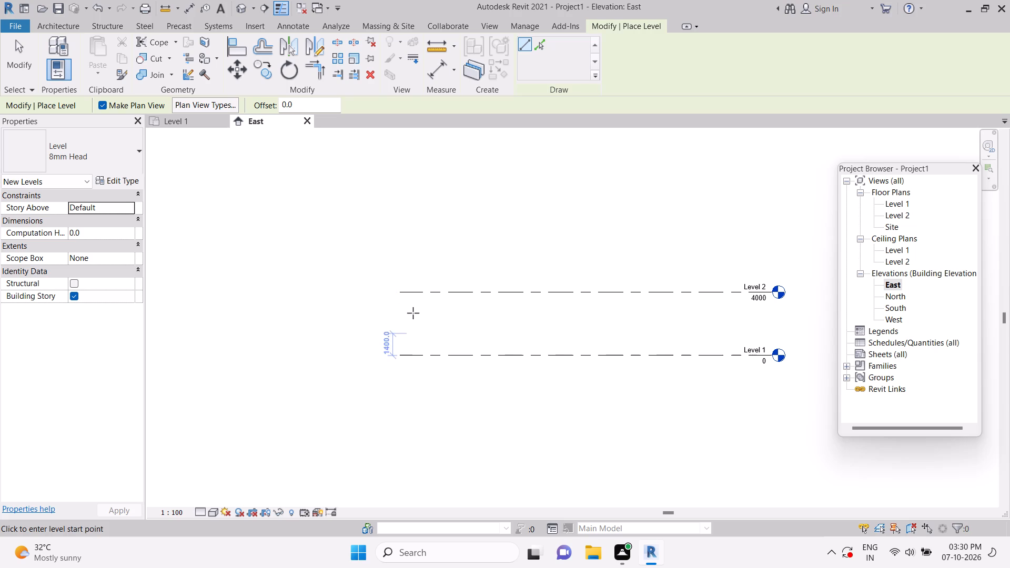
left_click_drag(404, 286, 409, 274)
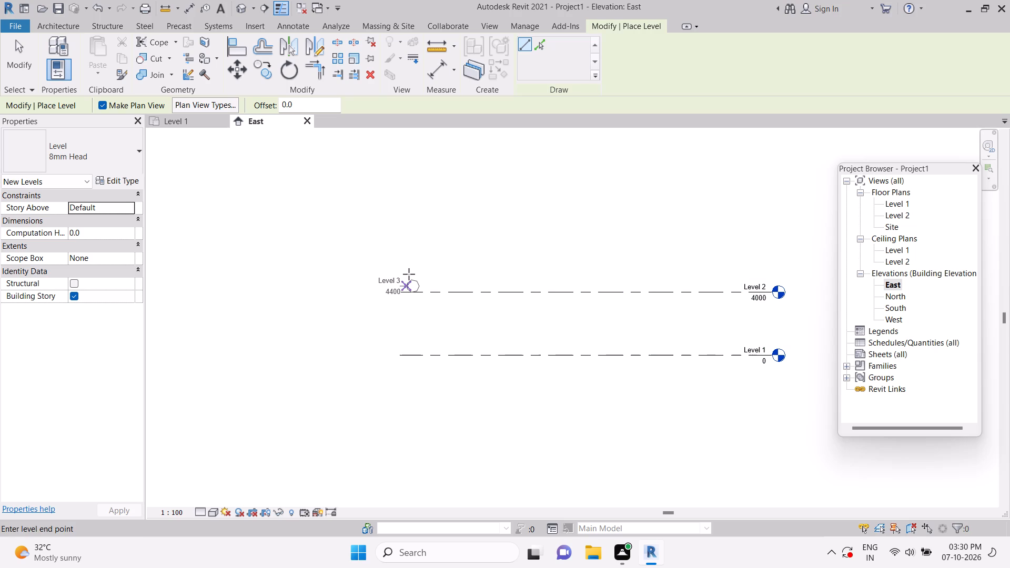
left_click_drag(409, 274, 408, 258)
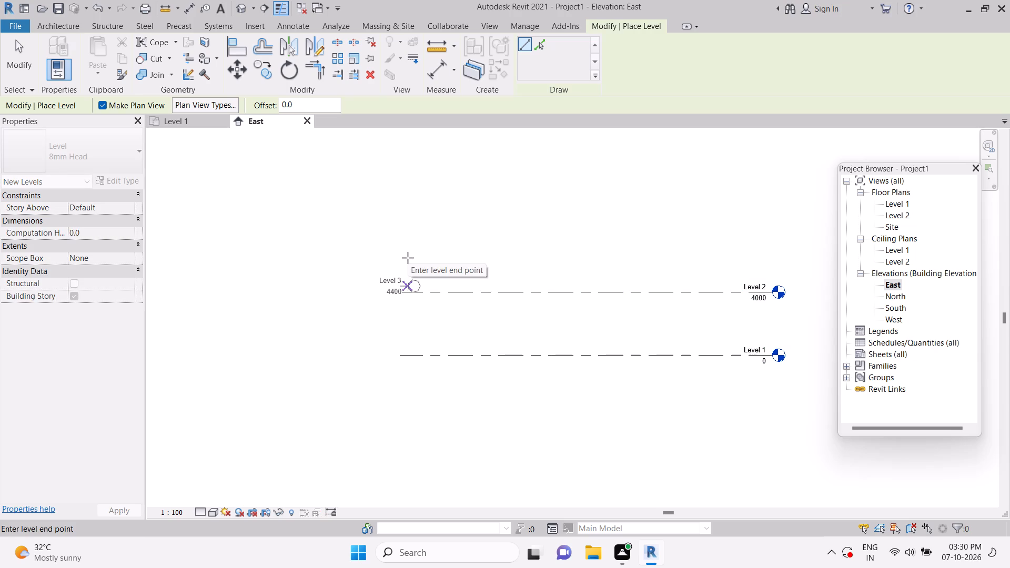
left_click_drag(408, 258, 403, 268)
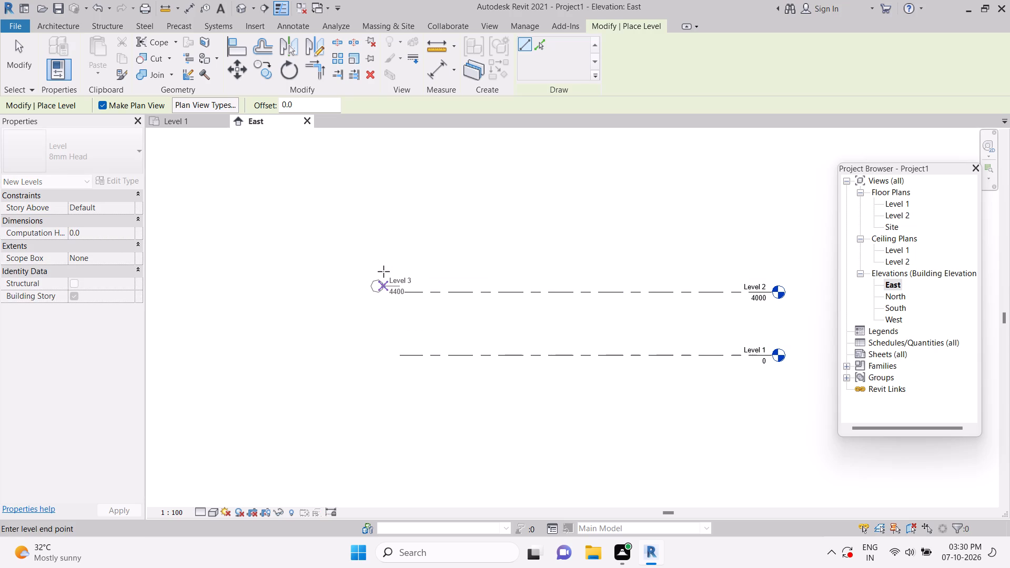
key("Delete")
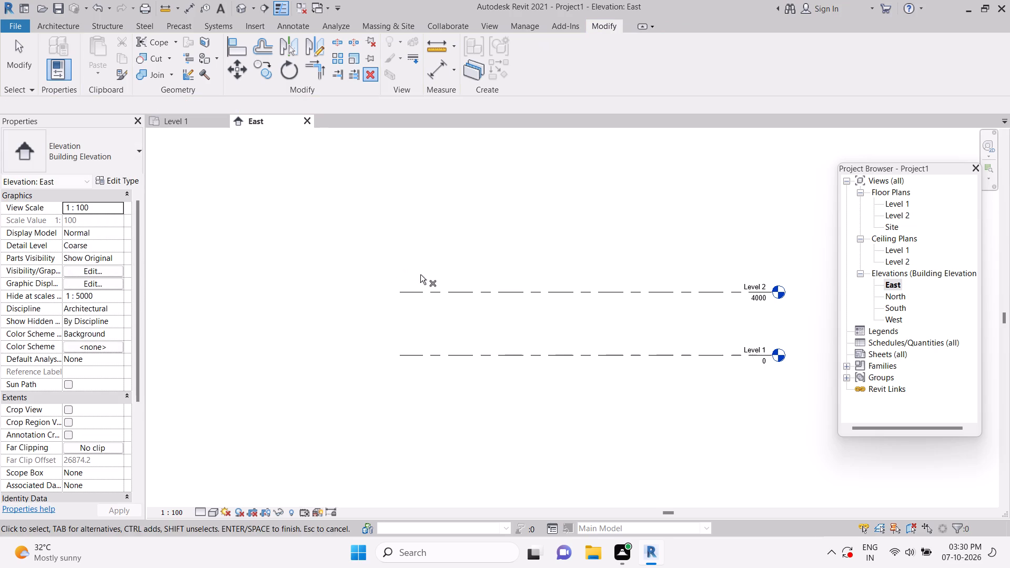
Draw a new level above Level 2 at elevation 5600, ending in line with the existing level heads.
type("ll")
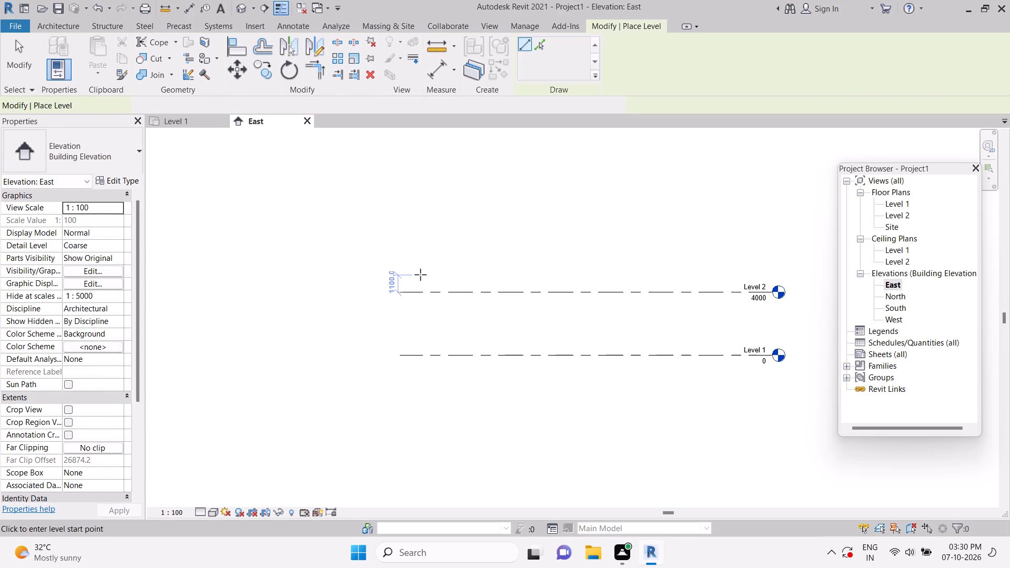
left_click_drag(418, 267, 418, 266)
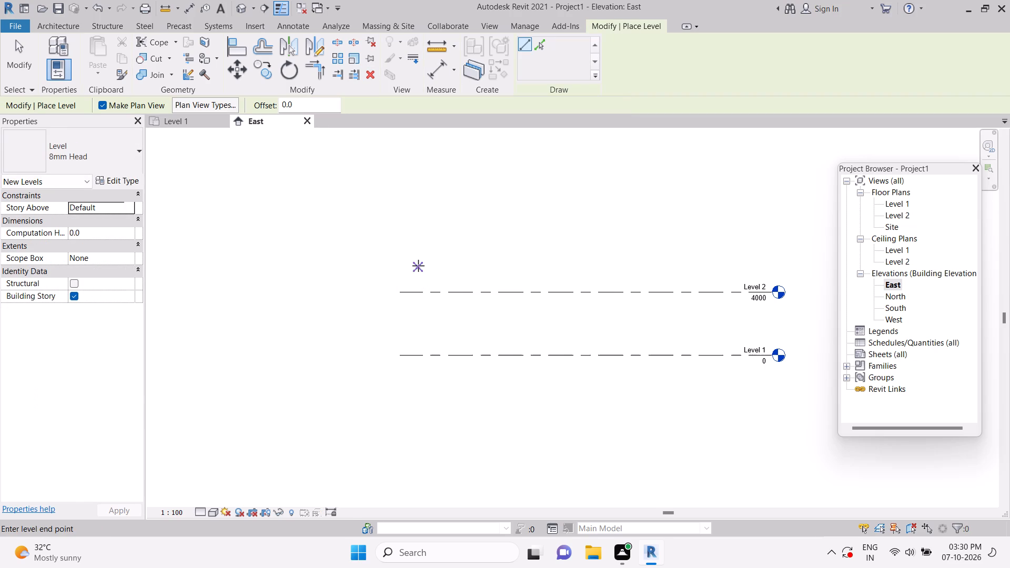
left_click_drag(418, 266, 437, 268)
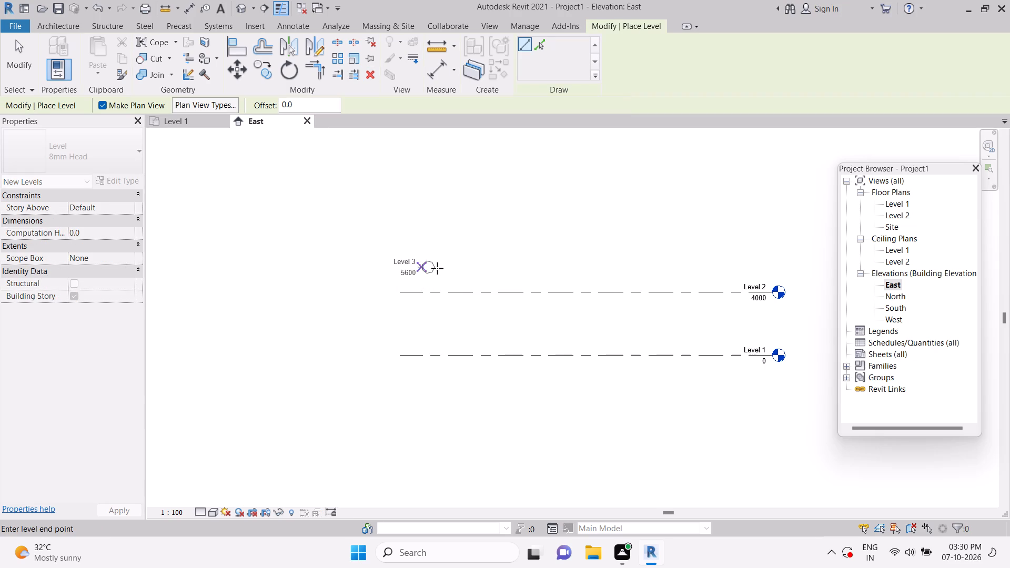
left_click_drag(437, 268, 562, 268)
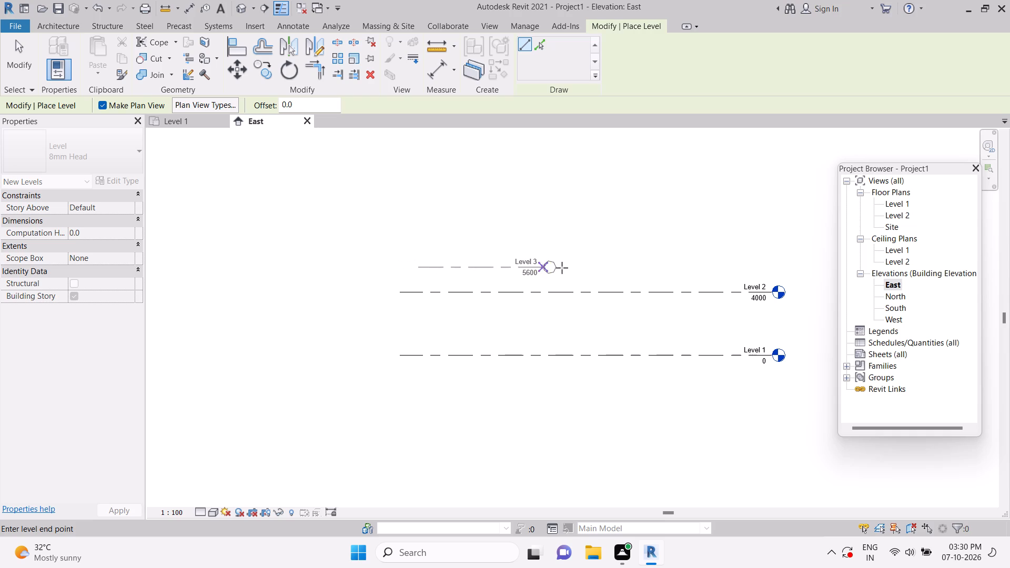
left_click_drag(562, 268, 693, 257)
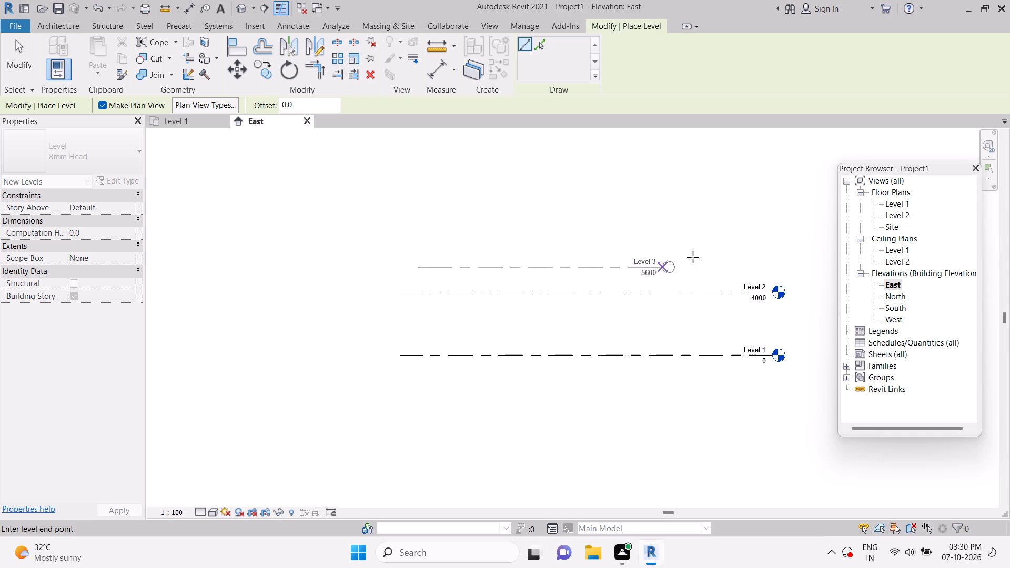
left_click_drag(693, 257, 771, 261)
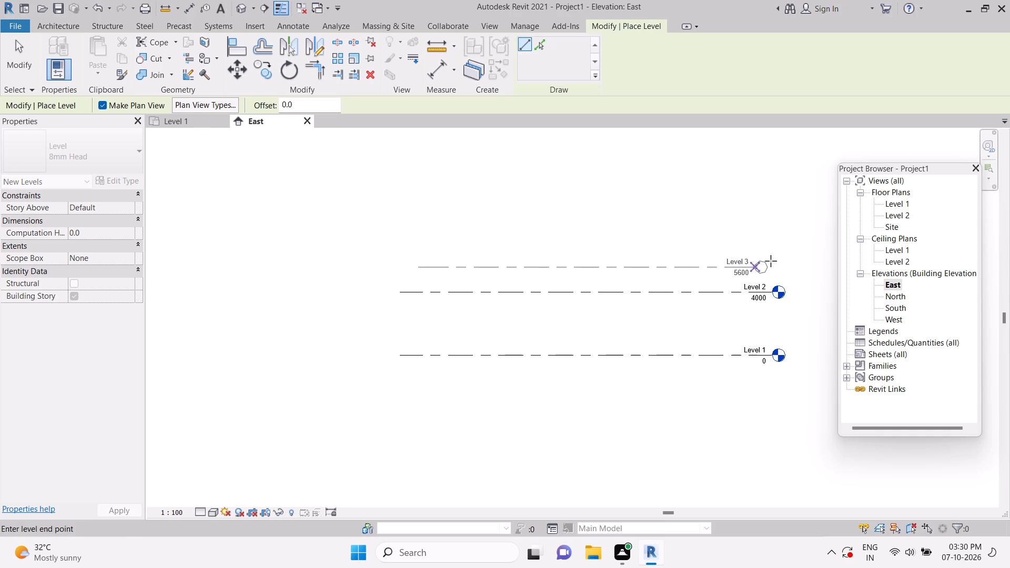
left_click_drag(771, 261, 771, 260)
left_click(770, 258)
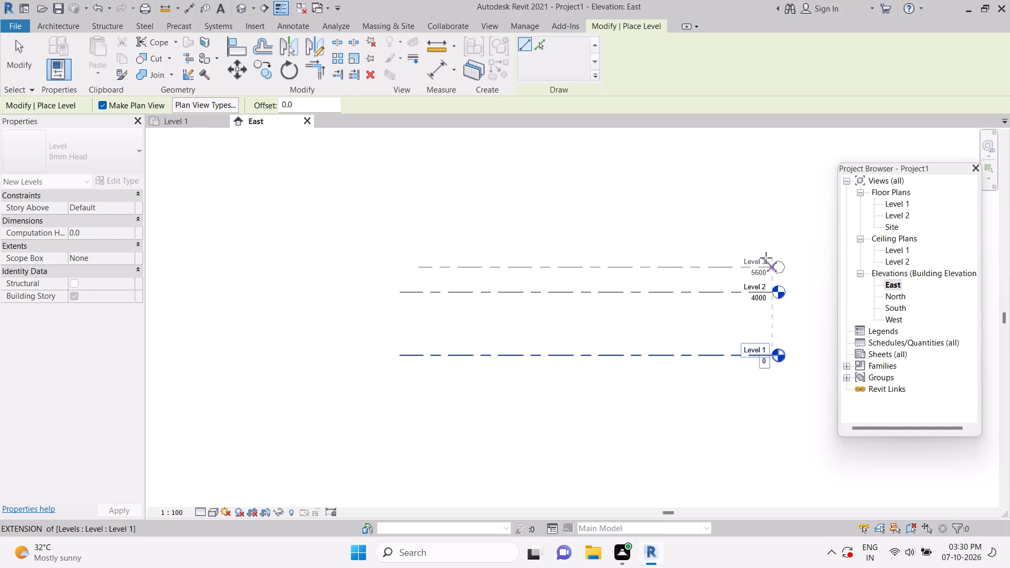
left_click(393, 262)
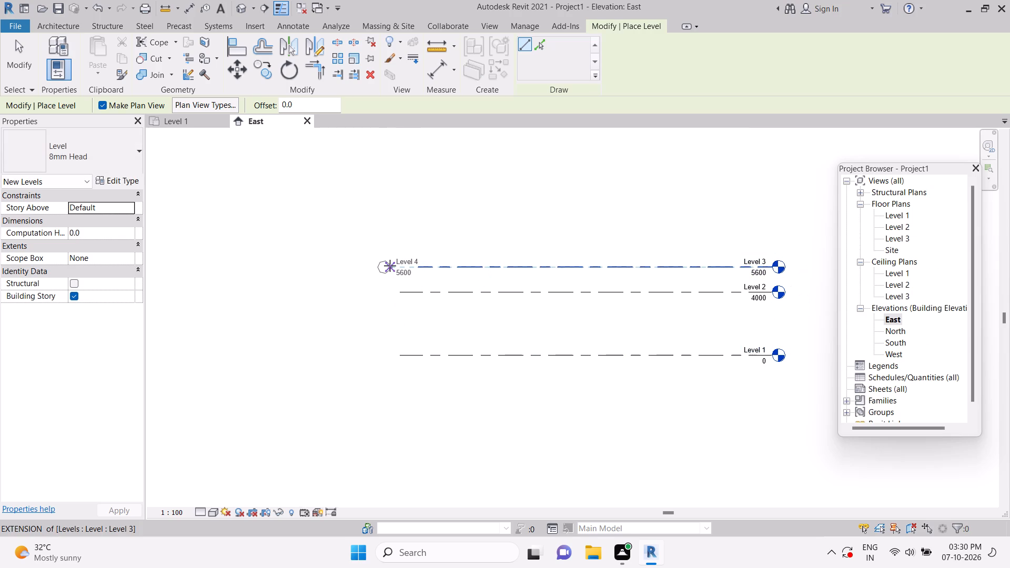
key("Delete")
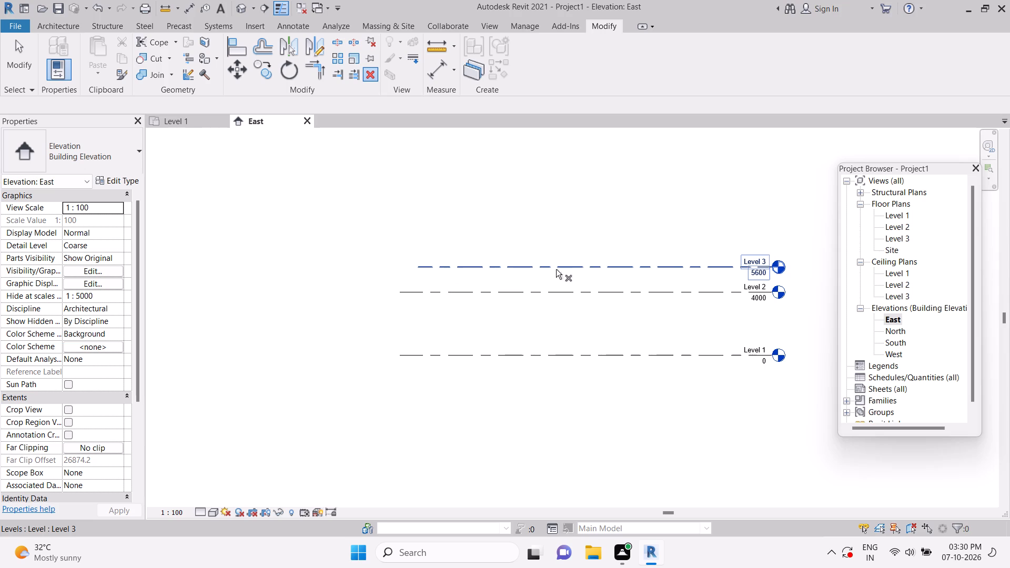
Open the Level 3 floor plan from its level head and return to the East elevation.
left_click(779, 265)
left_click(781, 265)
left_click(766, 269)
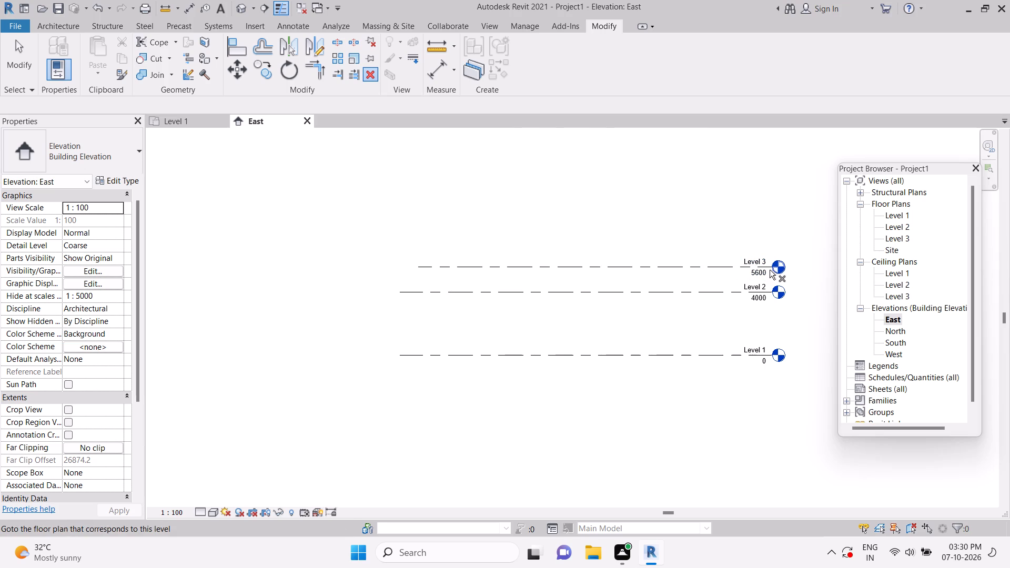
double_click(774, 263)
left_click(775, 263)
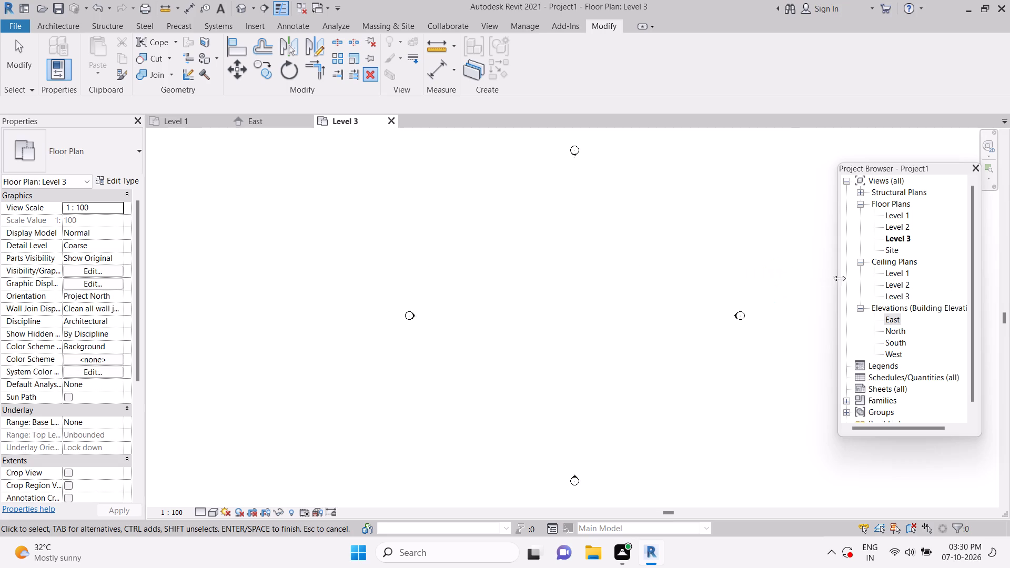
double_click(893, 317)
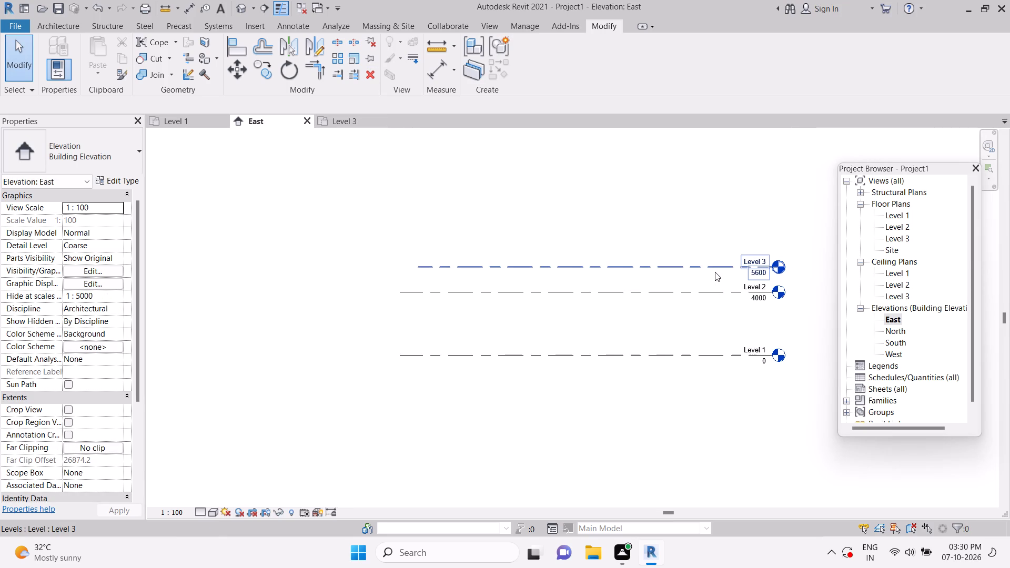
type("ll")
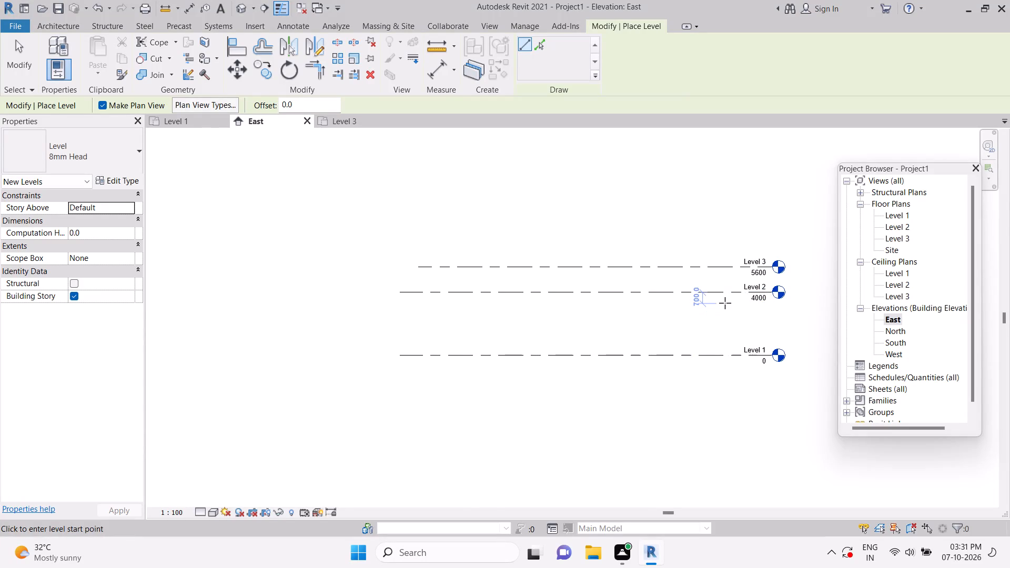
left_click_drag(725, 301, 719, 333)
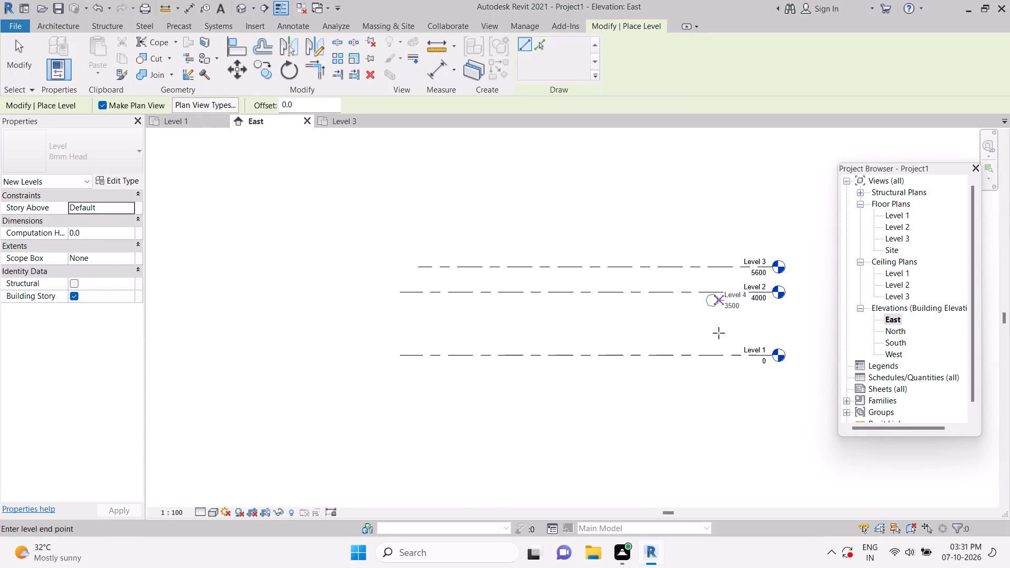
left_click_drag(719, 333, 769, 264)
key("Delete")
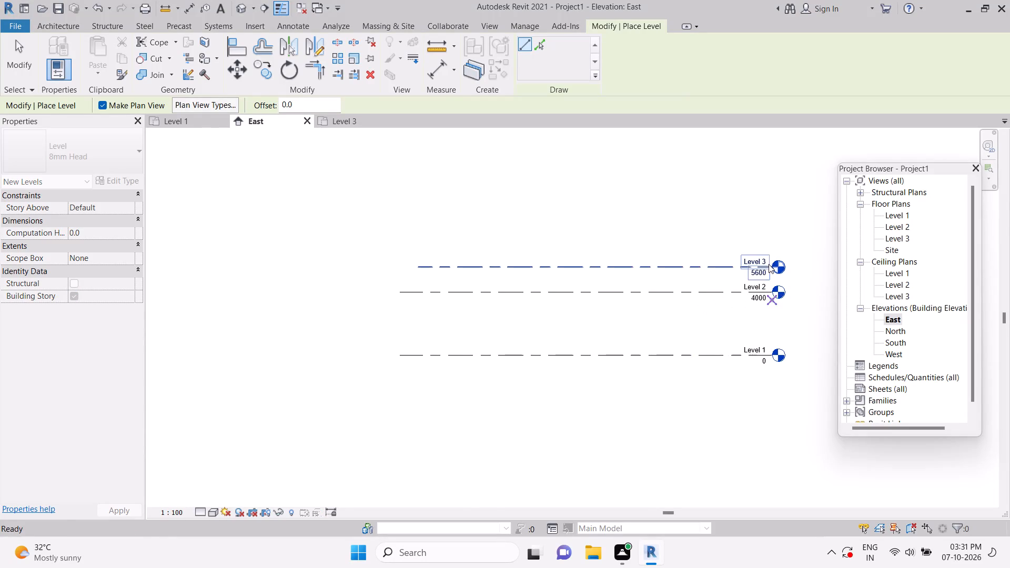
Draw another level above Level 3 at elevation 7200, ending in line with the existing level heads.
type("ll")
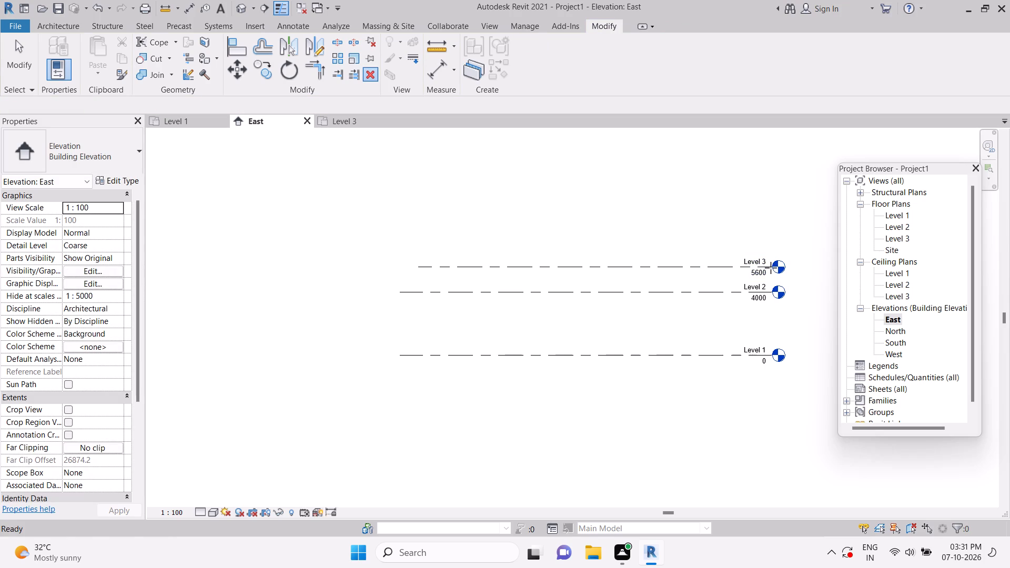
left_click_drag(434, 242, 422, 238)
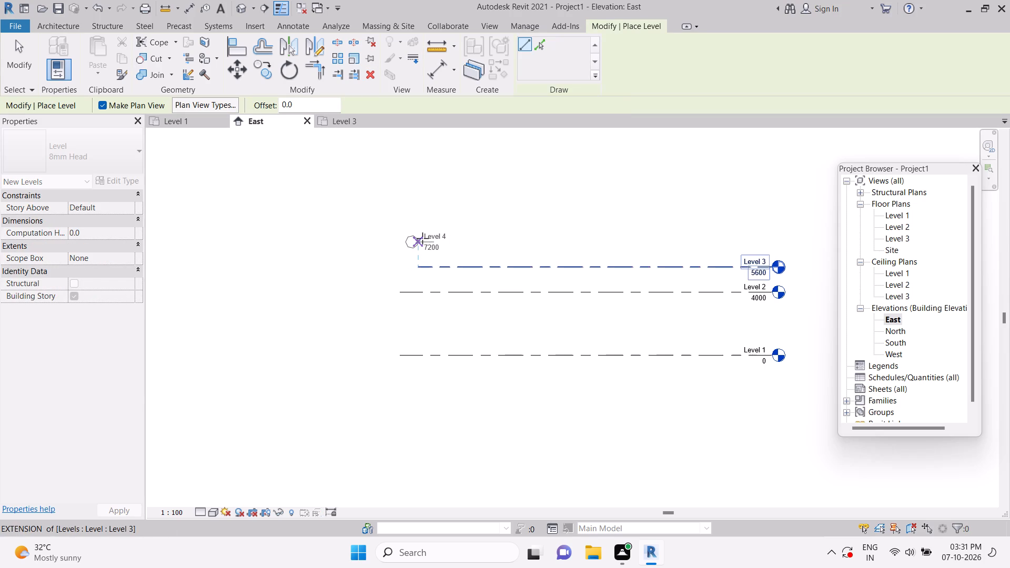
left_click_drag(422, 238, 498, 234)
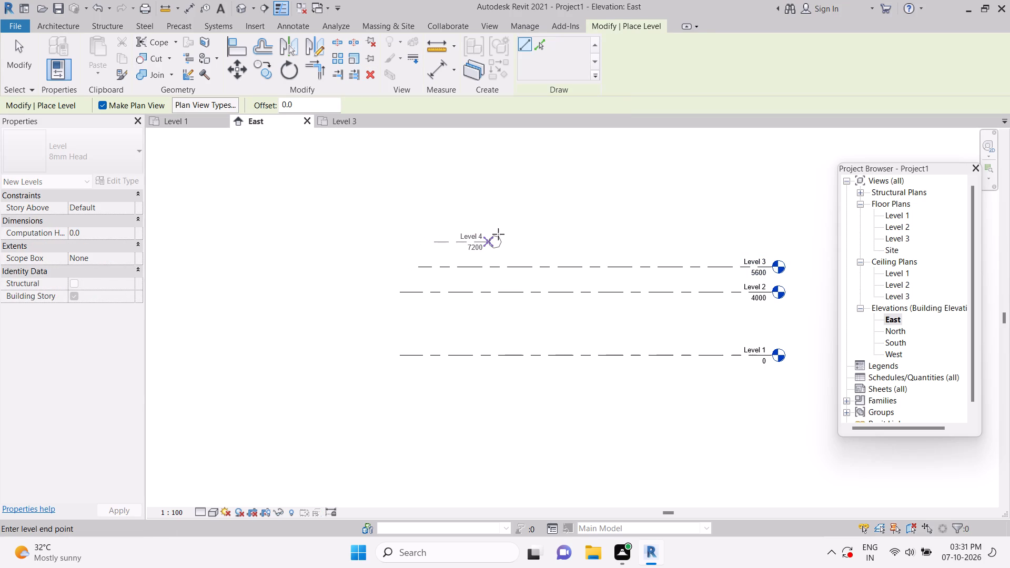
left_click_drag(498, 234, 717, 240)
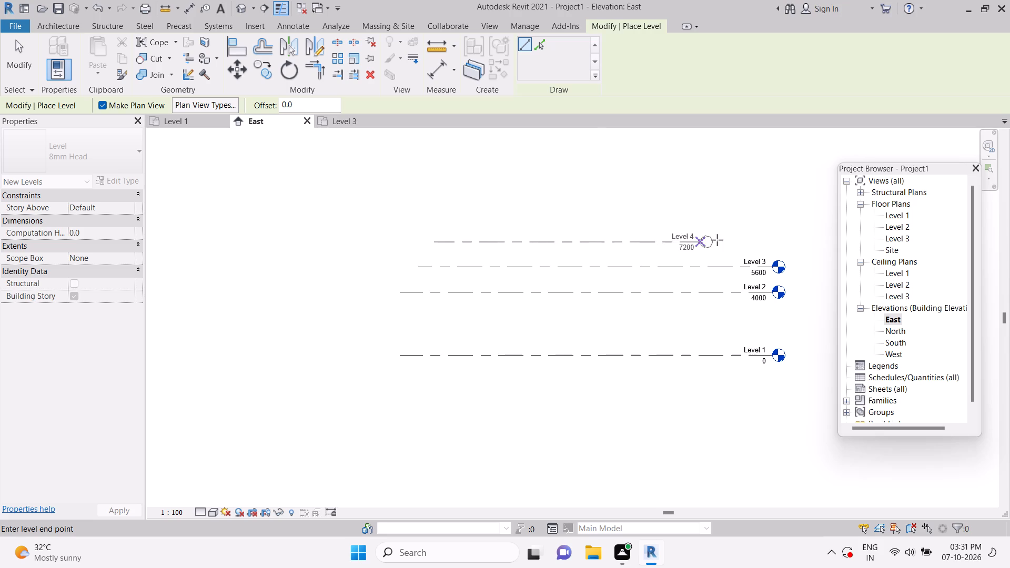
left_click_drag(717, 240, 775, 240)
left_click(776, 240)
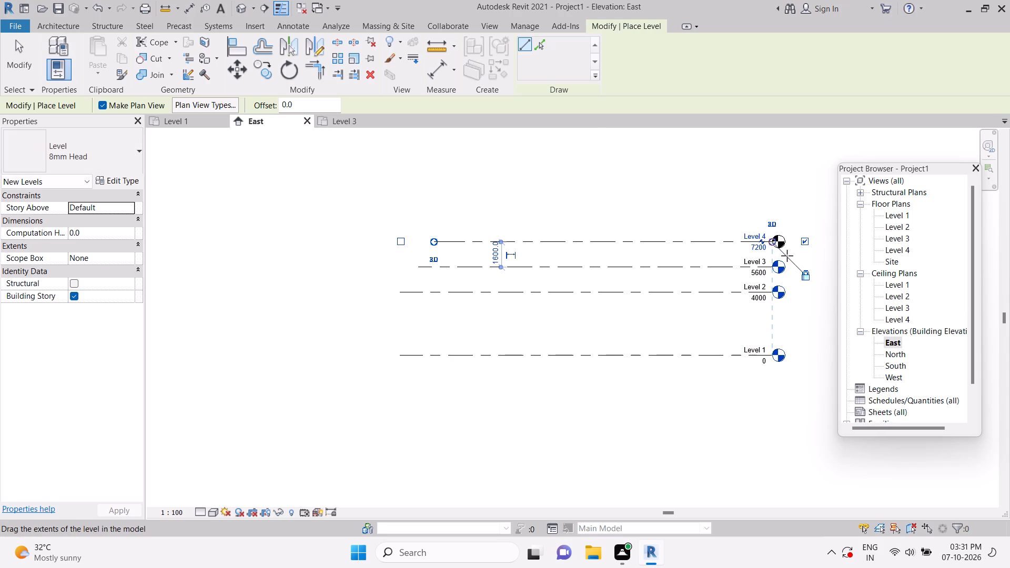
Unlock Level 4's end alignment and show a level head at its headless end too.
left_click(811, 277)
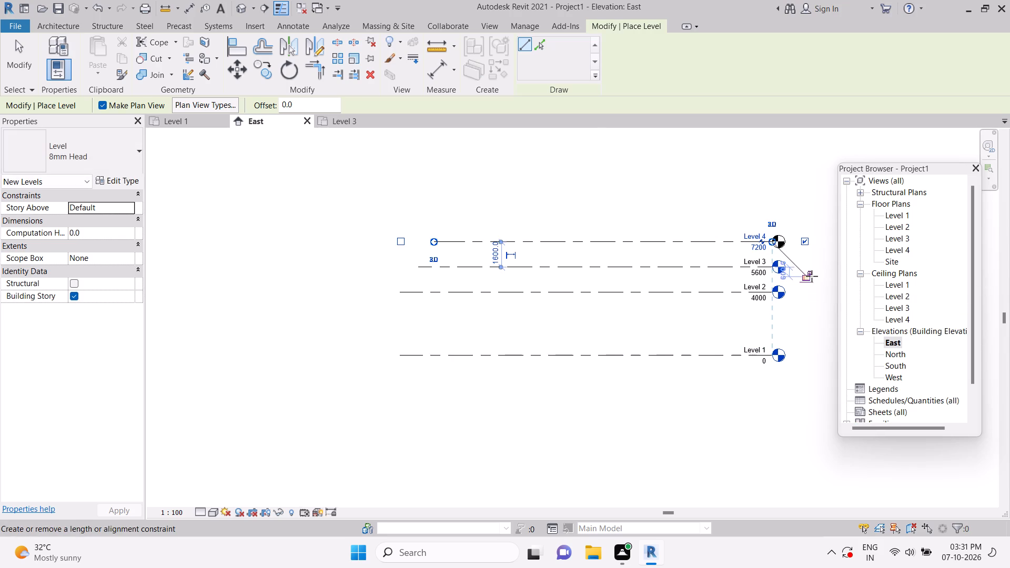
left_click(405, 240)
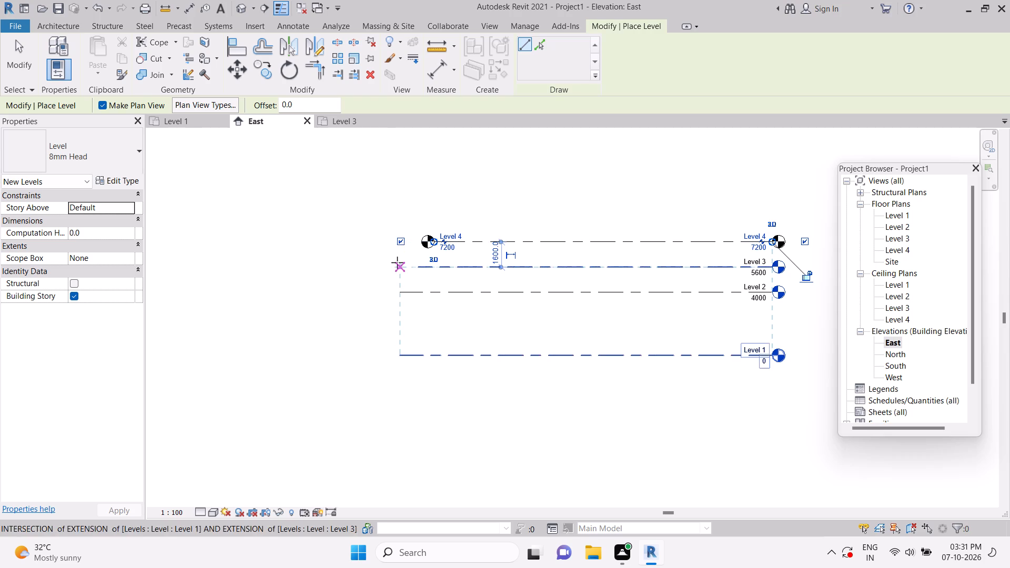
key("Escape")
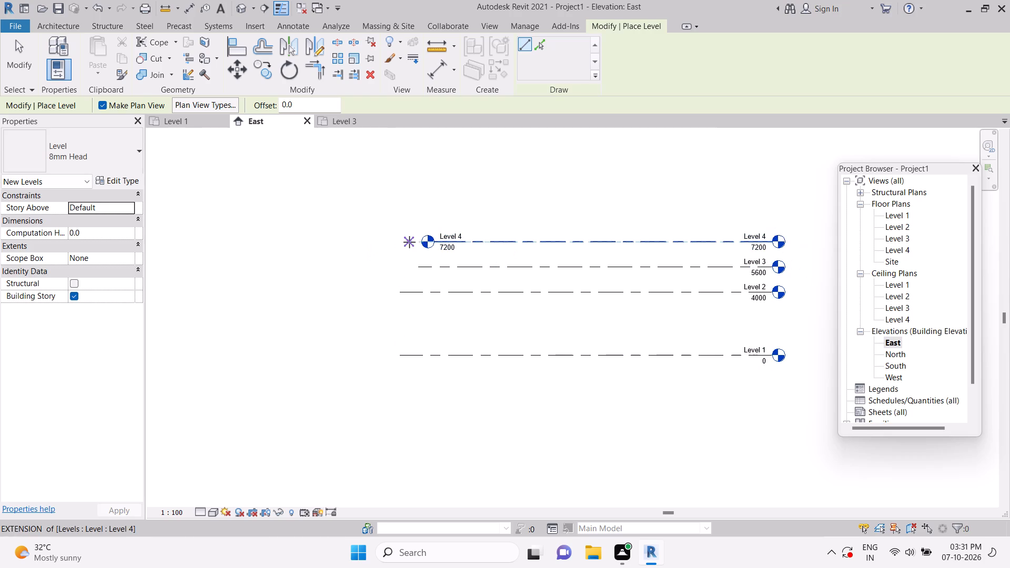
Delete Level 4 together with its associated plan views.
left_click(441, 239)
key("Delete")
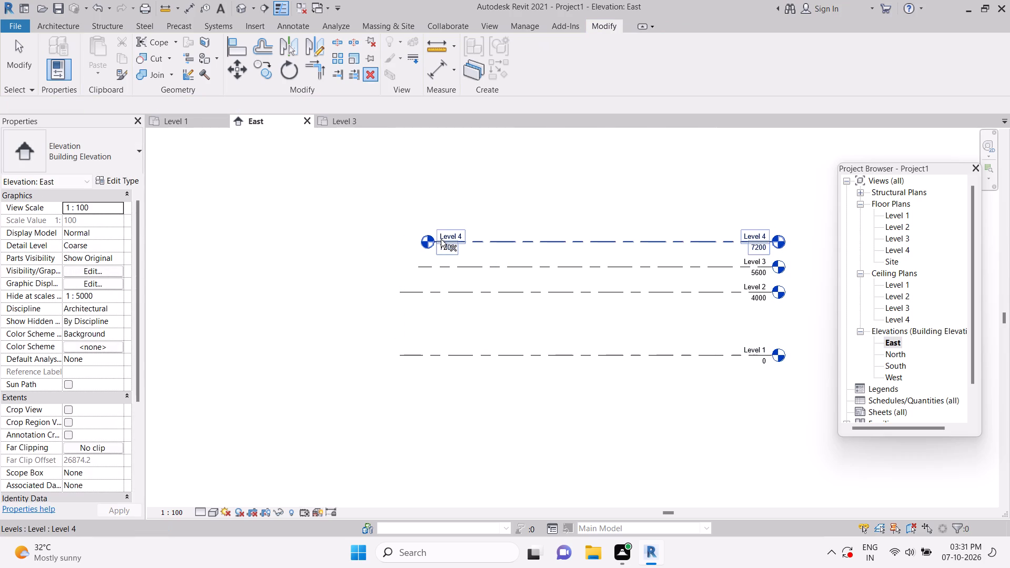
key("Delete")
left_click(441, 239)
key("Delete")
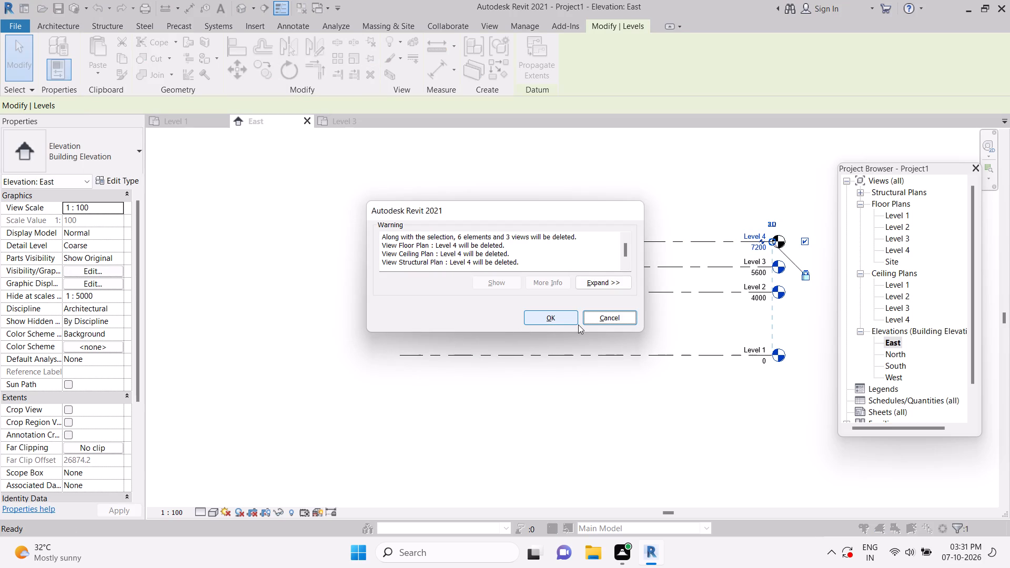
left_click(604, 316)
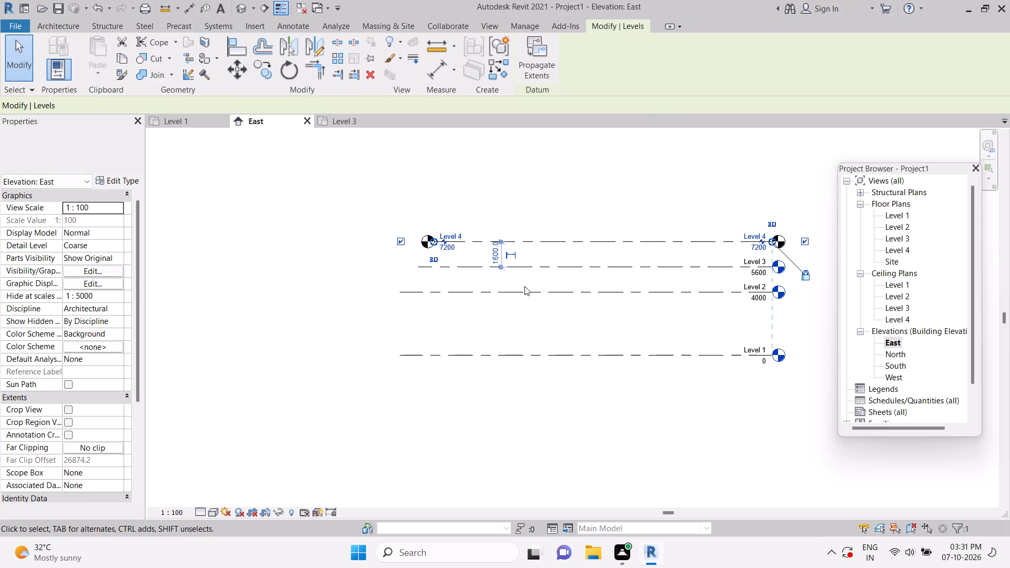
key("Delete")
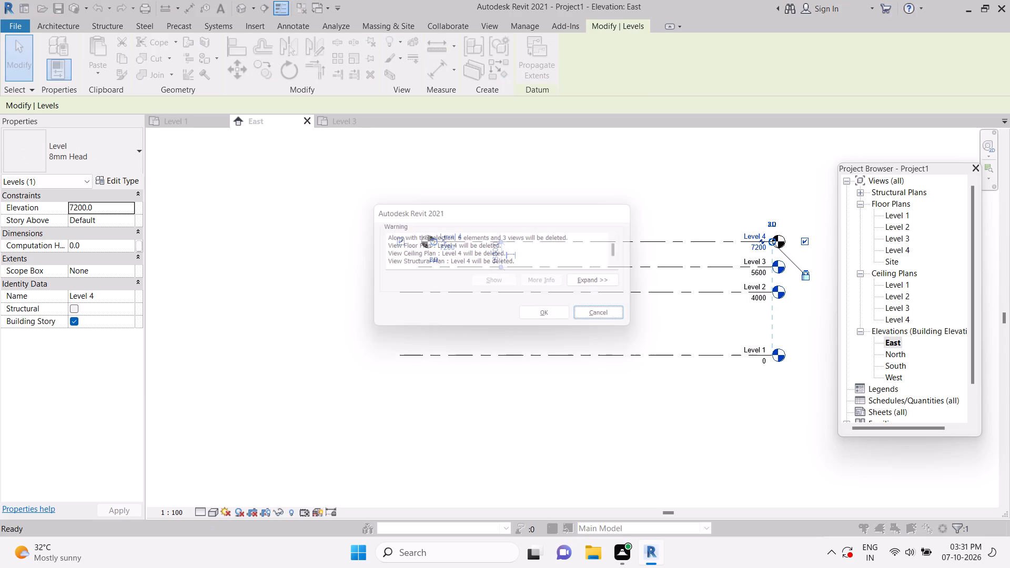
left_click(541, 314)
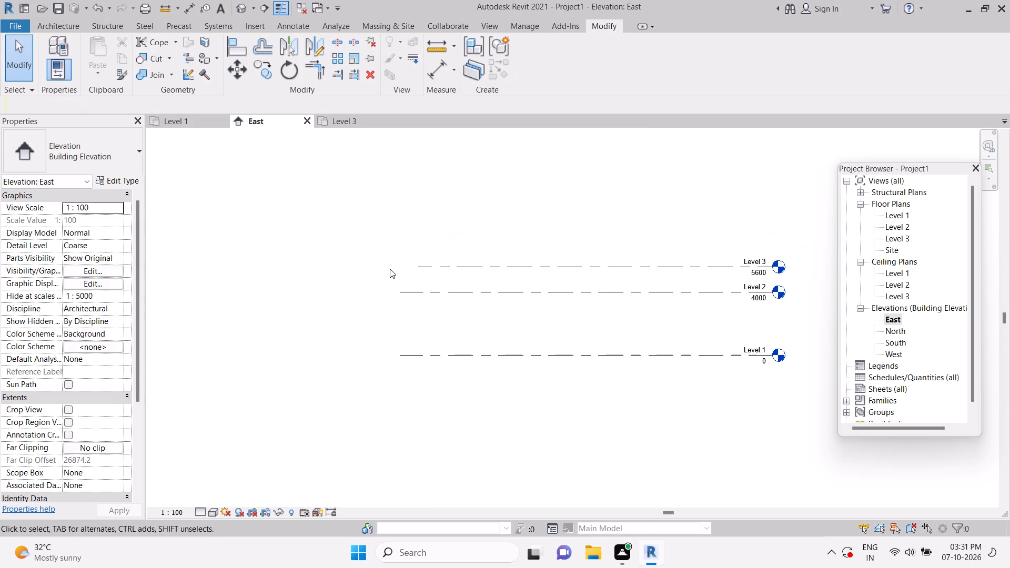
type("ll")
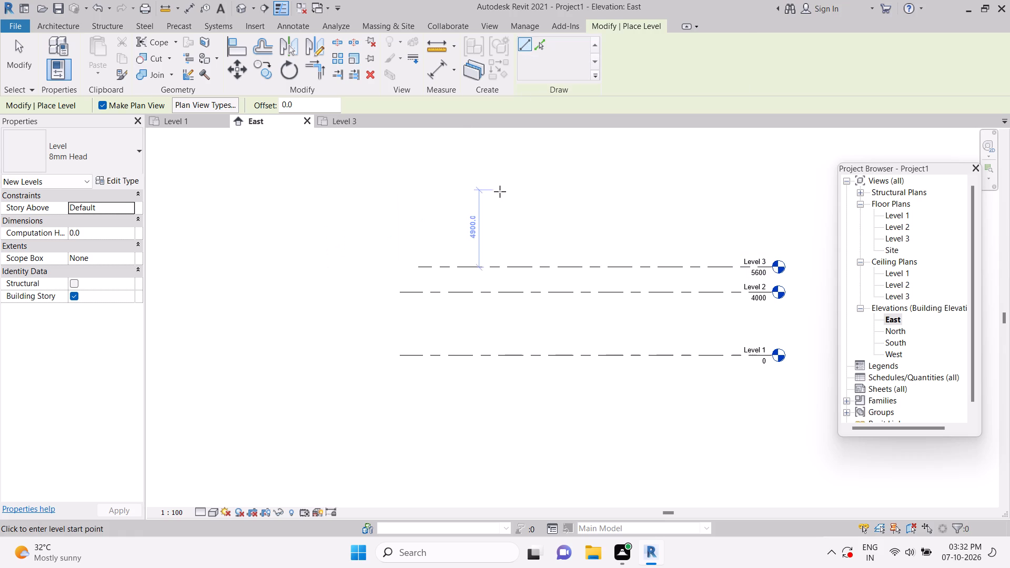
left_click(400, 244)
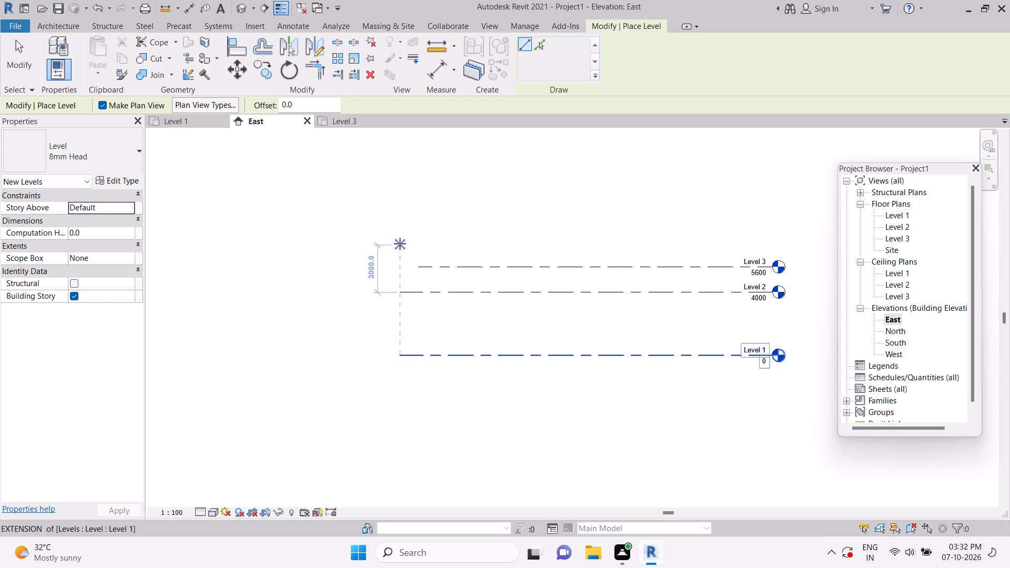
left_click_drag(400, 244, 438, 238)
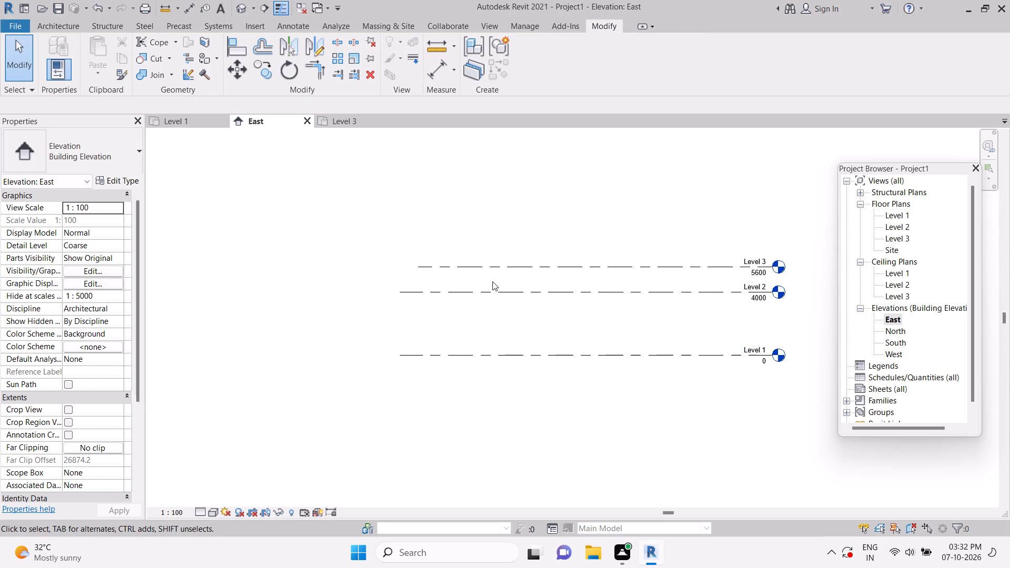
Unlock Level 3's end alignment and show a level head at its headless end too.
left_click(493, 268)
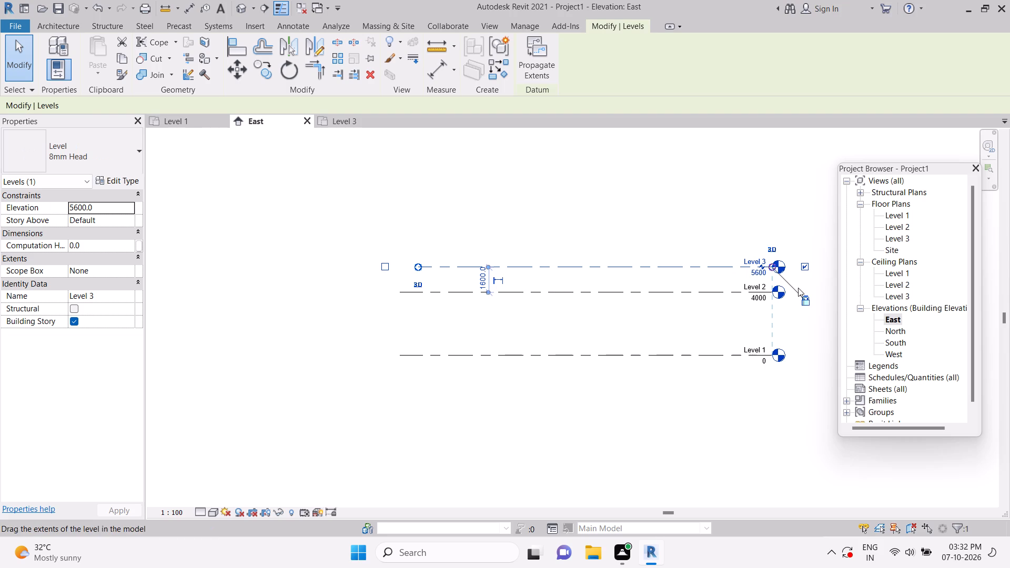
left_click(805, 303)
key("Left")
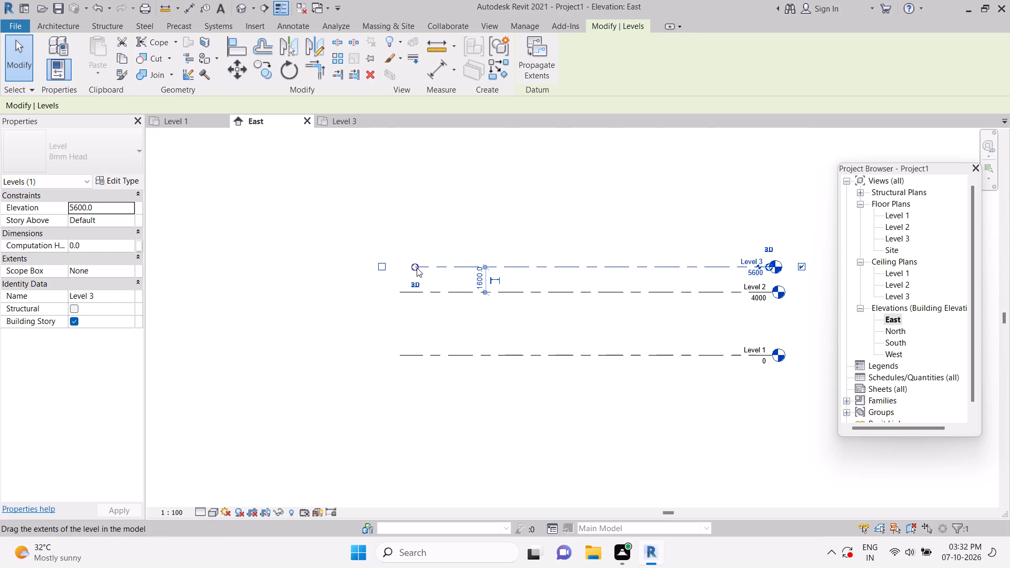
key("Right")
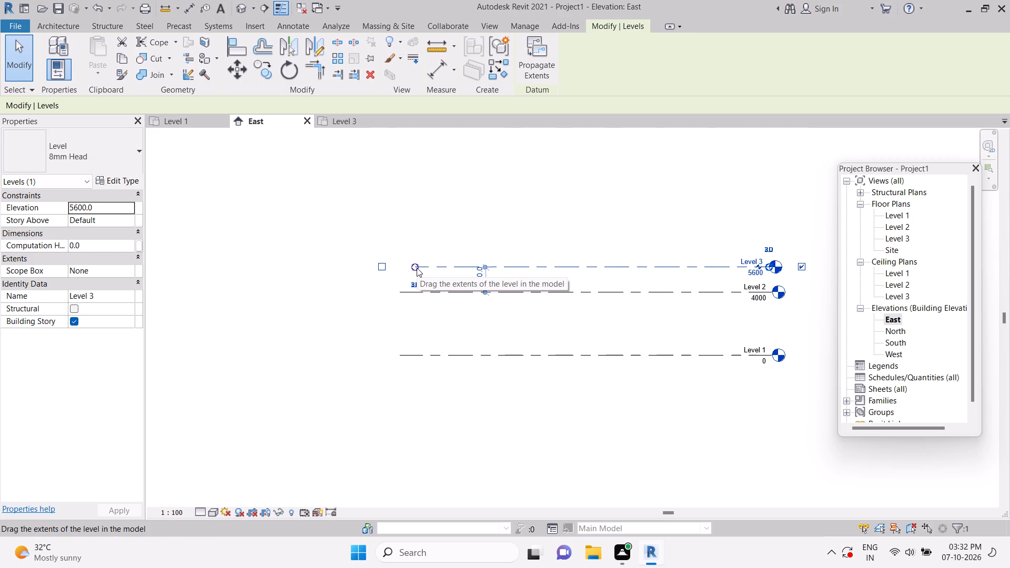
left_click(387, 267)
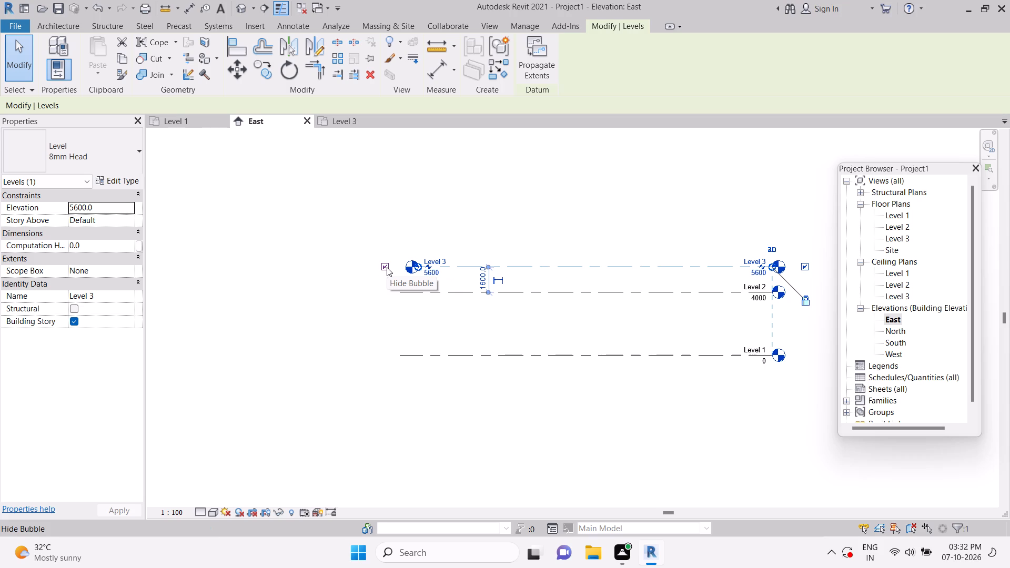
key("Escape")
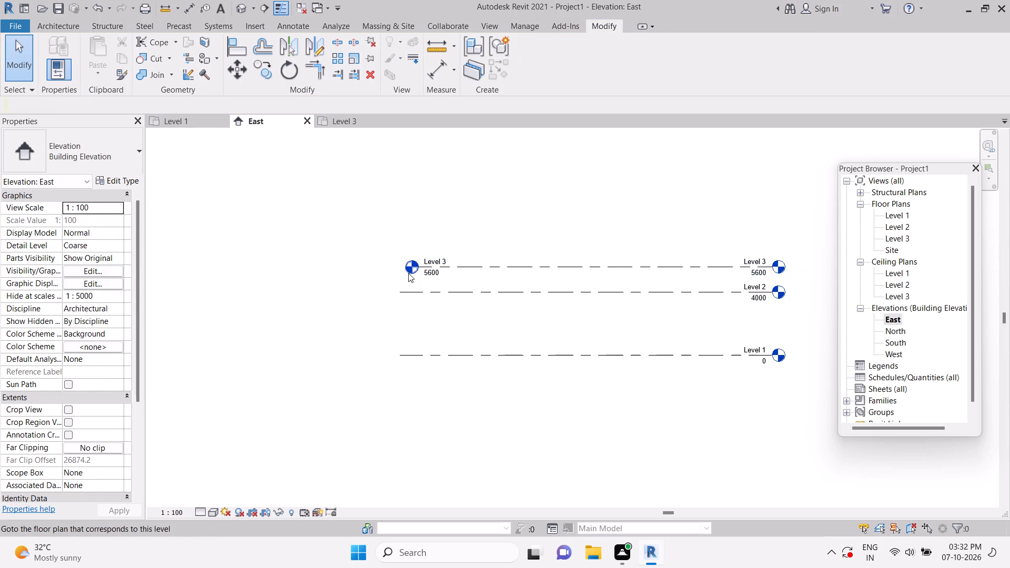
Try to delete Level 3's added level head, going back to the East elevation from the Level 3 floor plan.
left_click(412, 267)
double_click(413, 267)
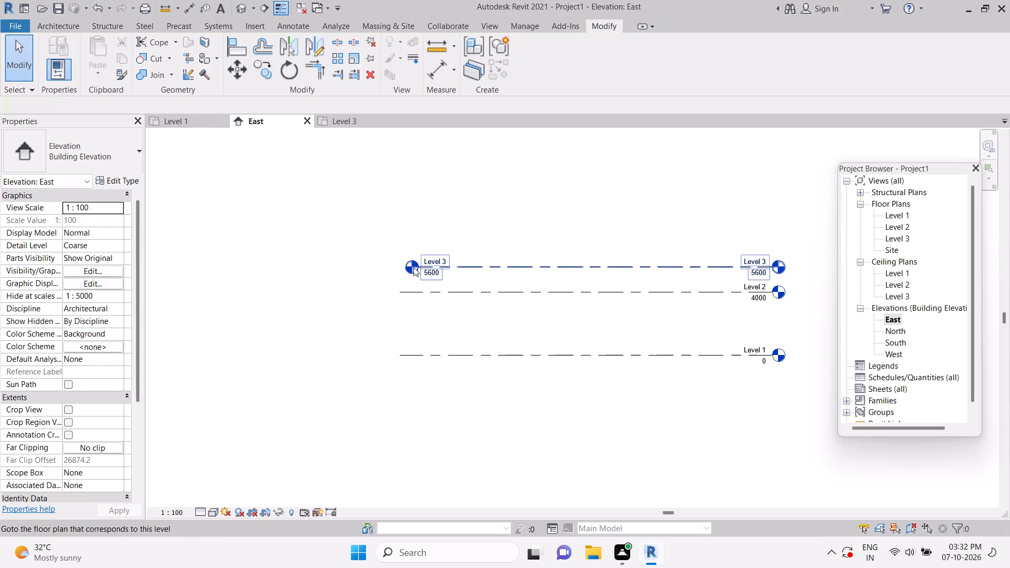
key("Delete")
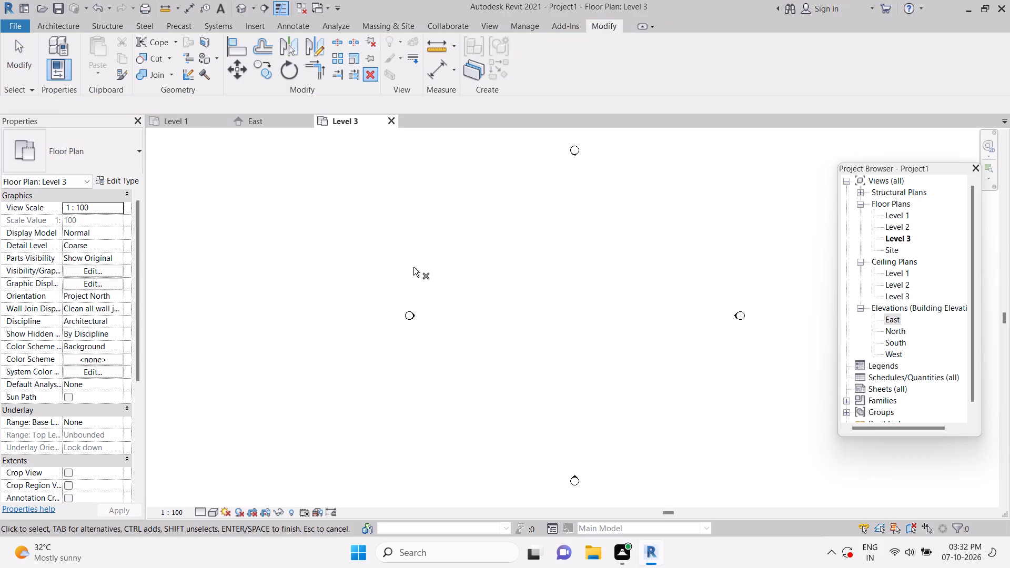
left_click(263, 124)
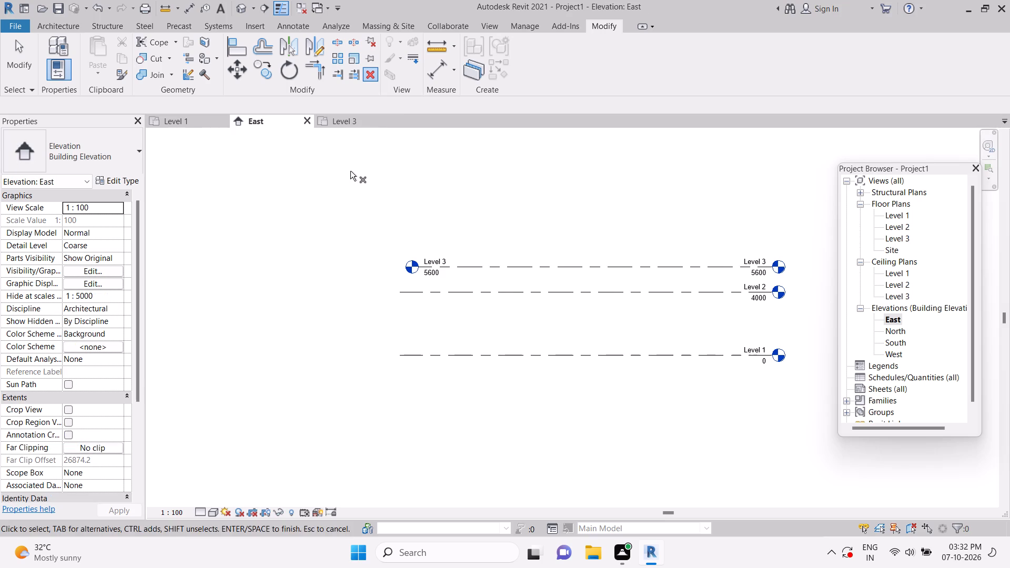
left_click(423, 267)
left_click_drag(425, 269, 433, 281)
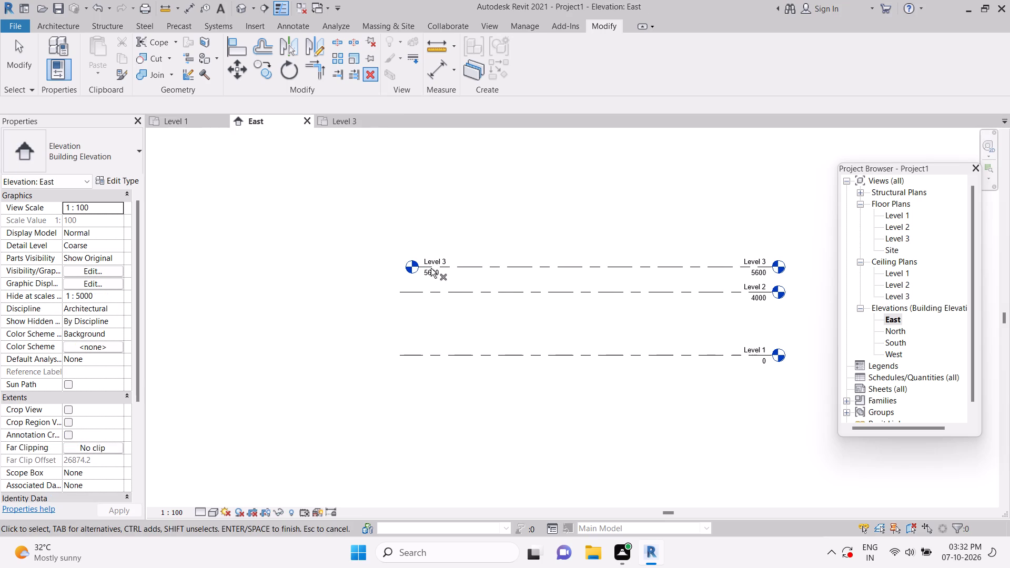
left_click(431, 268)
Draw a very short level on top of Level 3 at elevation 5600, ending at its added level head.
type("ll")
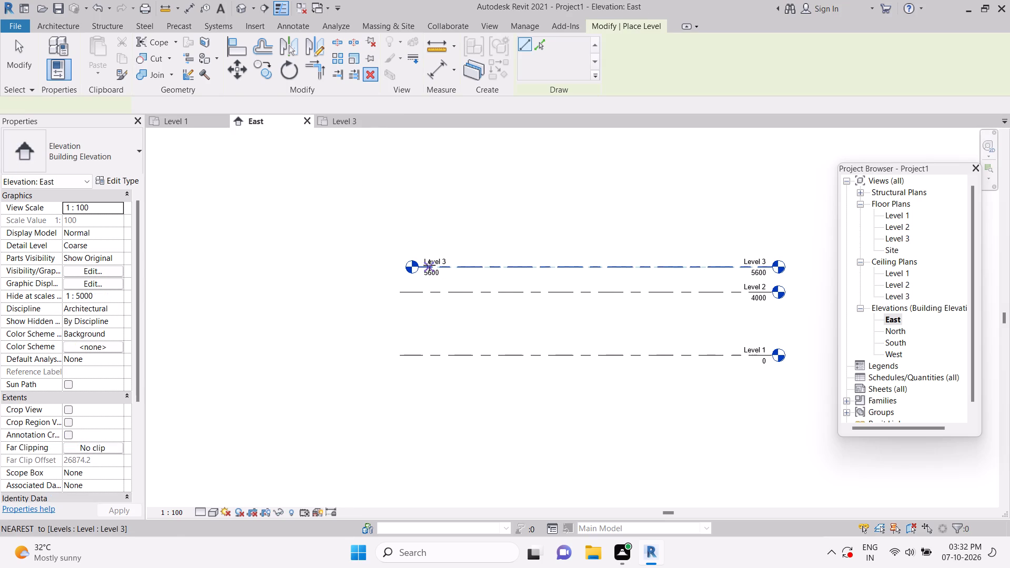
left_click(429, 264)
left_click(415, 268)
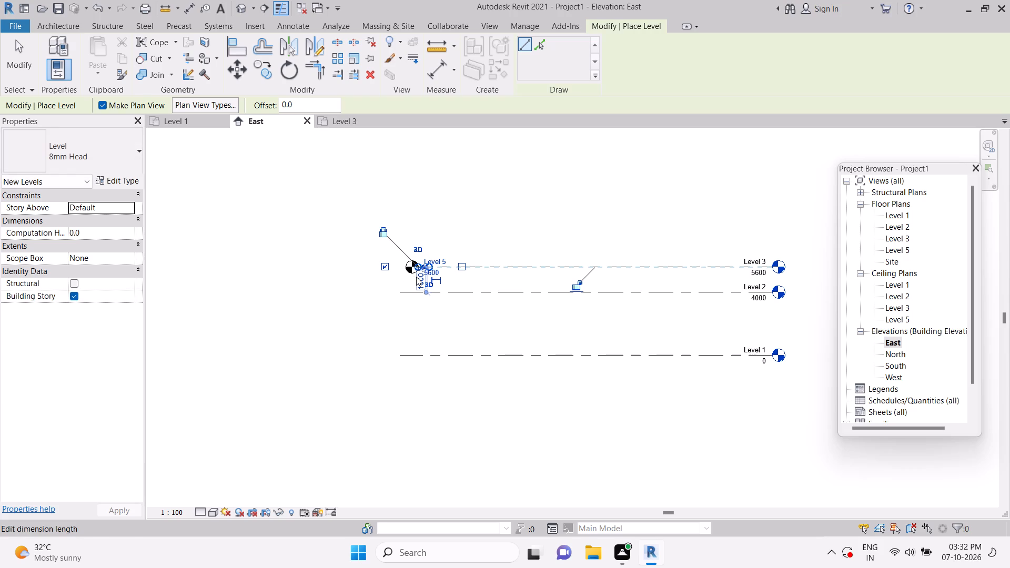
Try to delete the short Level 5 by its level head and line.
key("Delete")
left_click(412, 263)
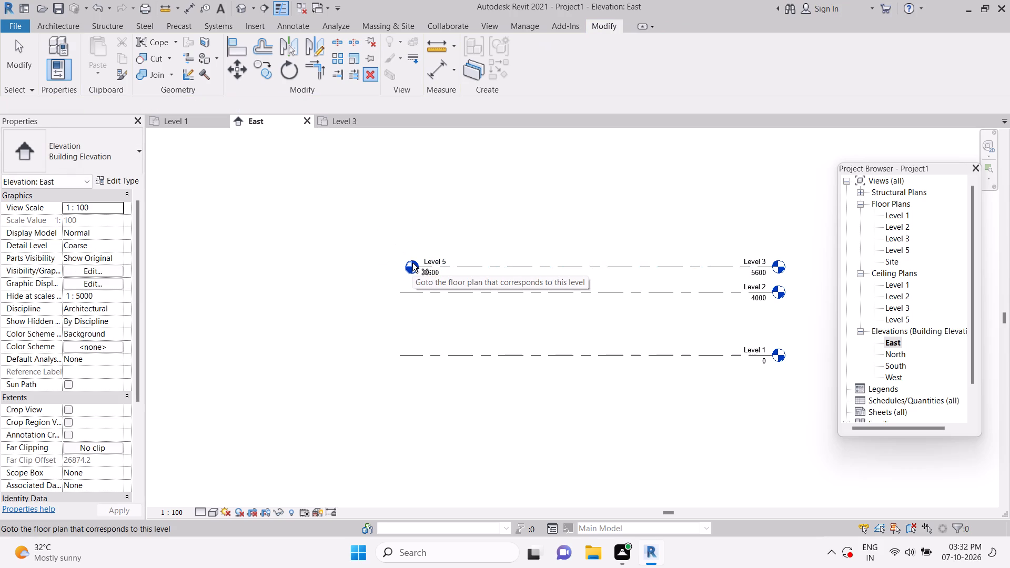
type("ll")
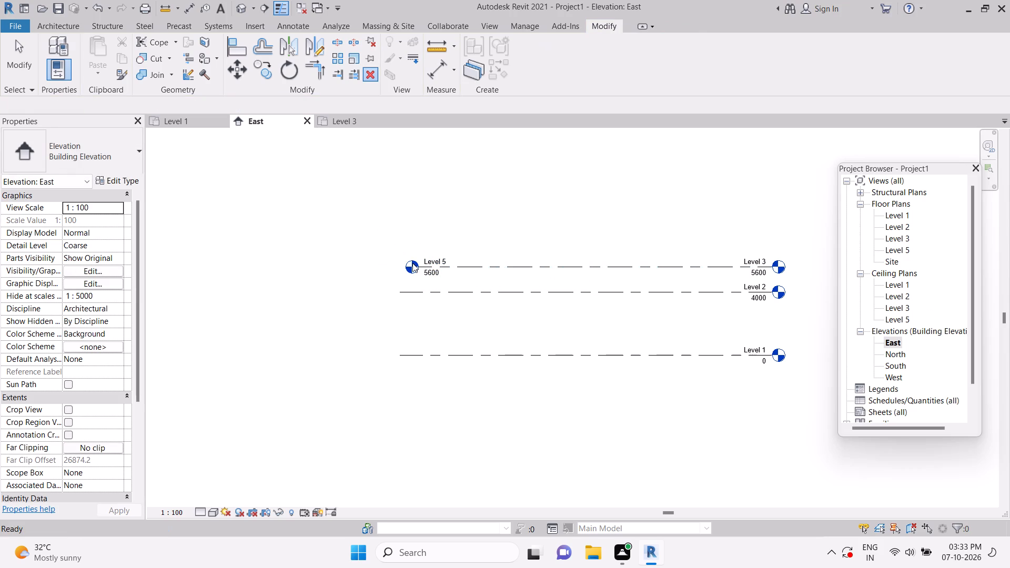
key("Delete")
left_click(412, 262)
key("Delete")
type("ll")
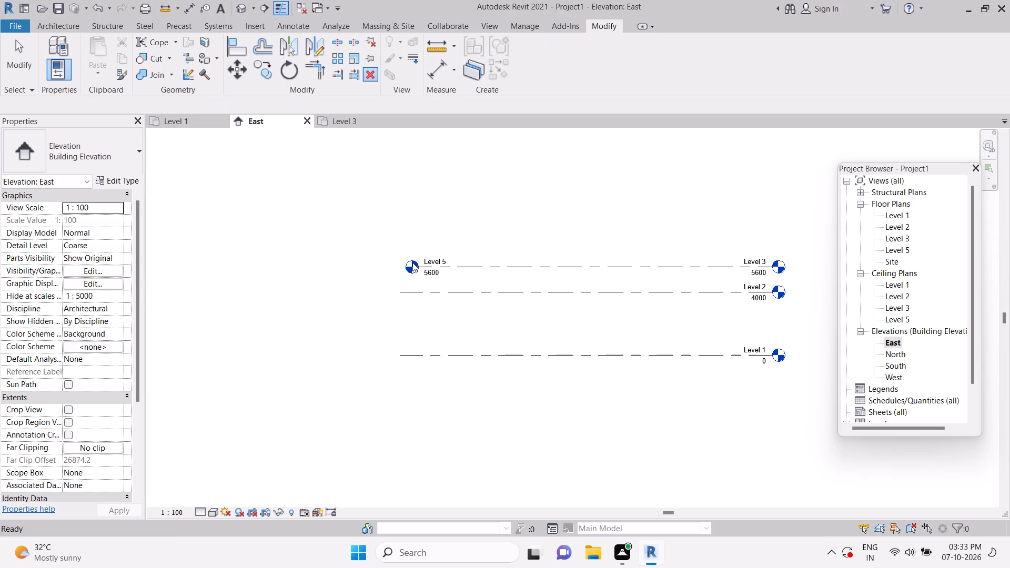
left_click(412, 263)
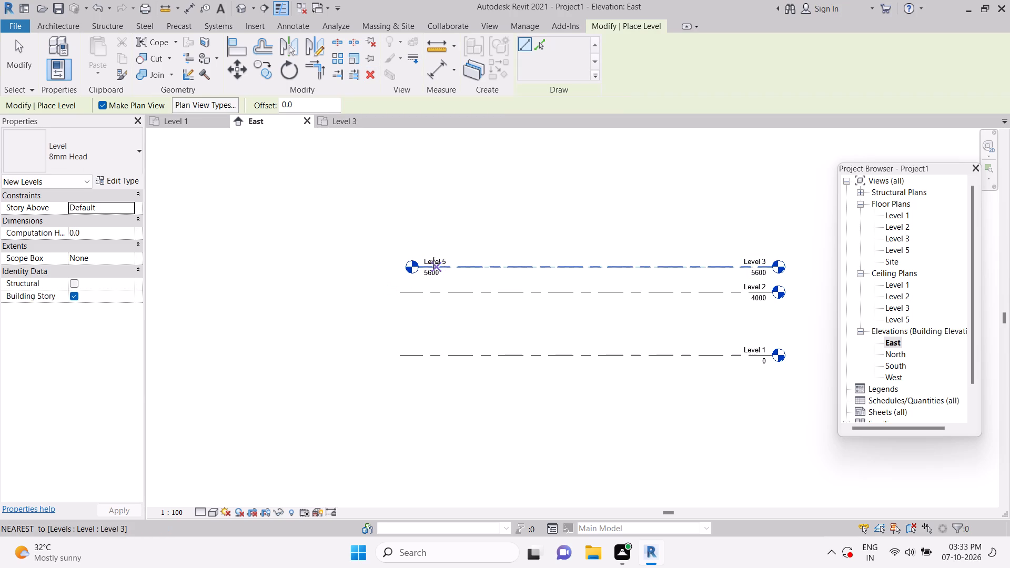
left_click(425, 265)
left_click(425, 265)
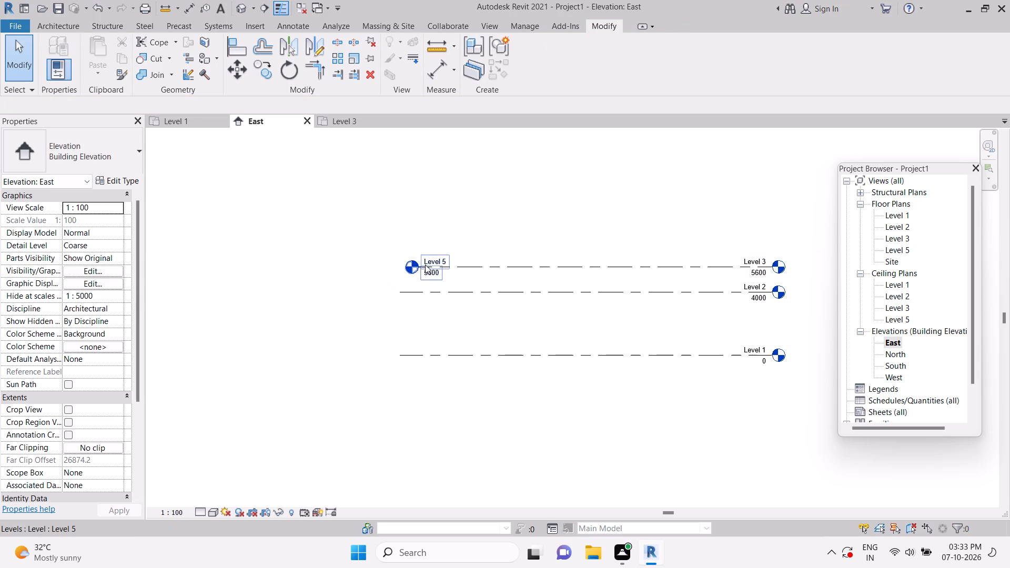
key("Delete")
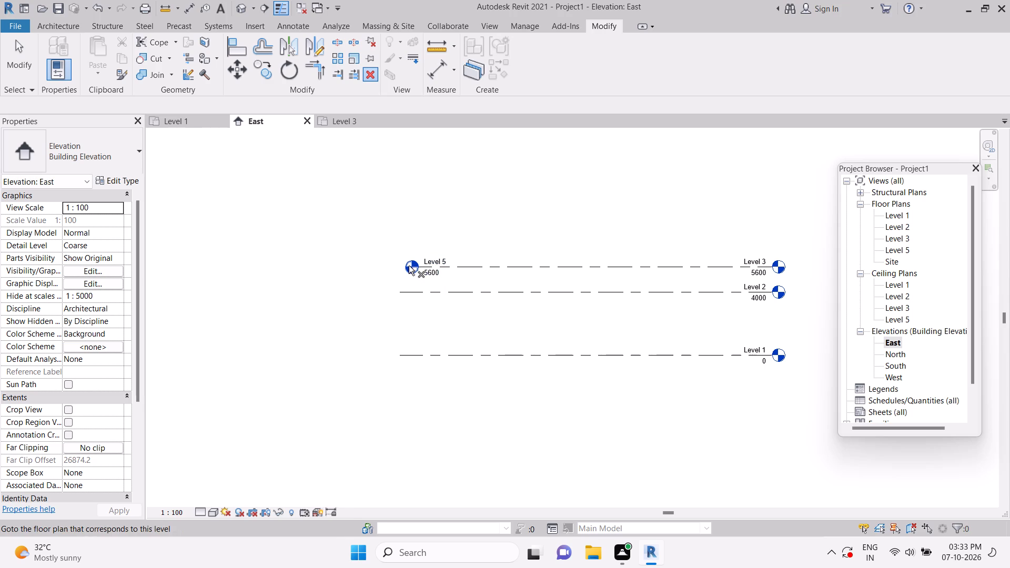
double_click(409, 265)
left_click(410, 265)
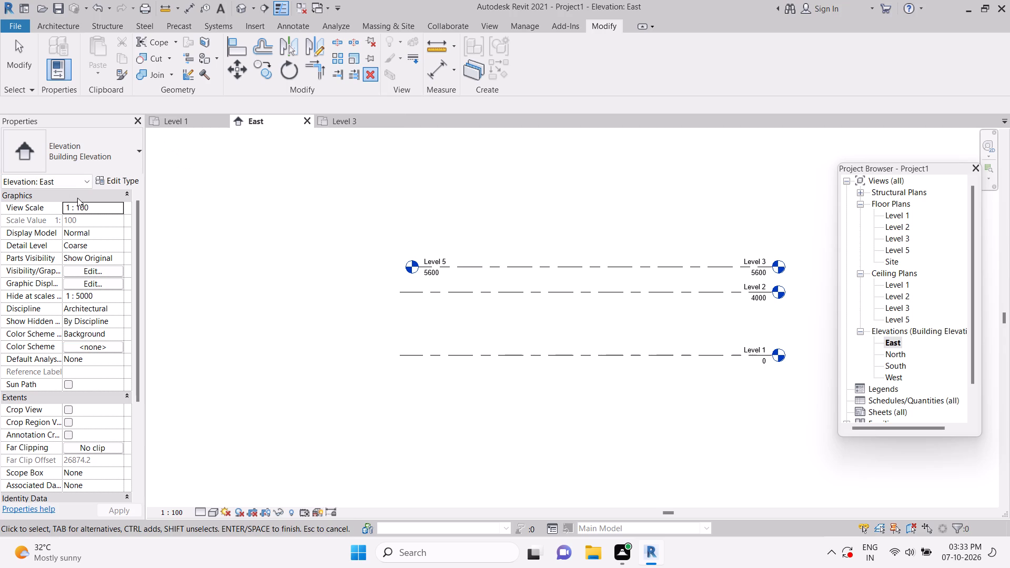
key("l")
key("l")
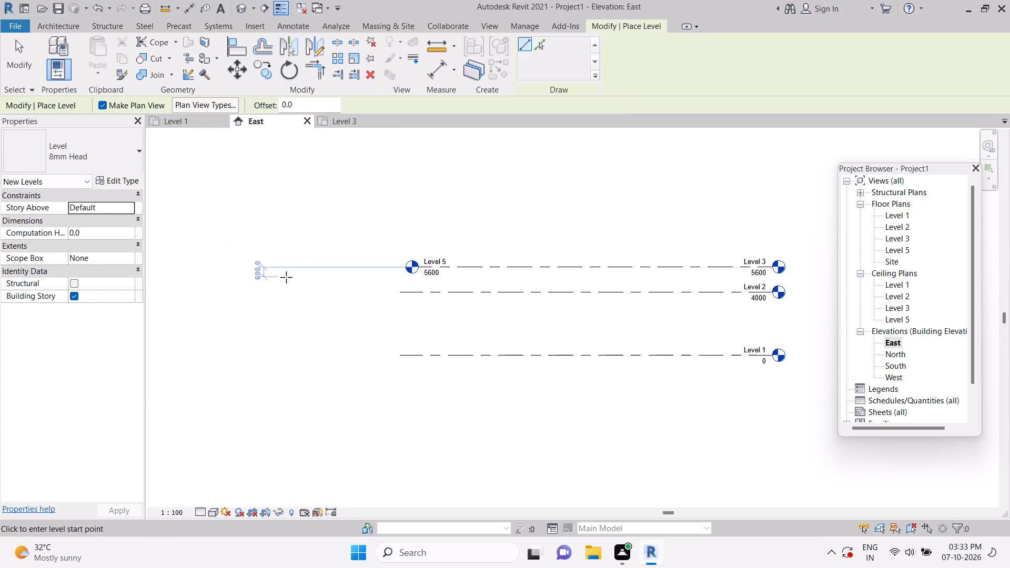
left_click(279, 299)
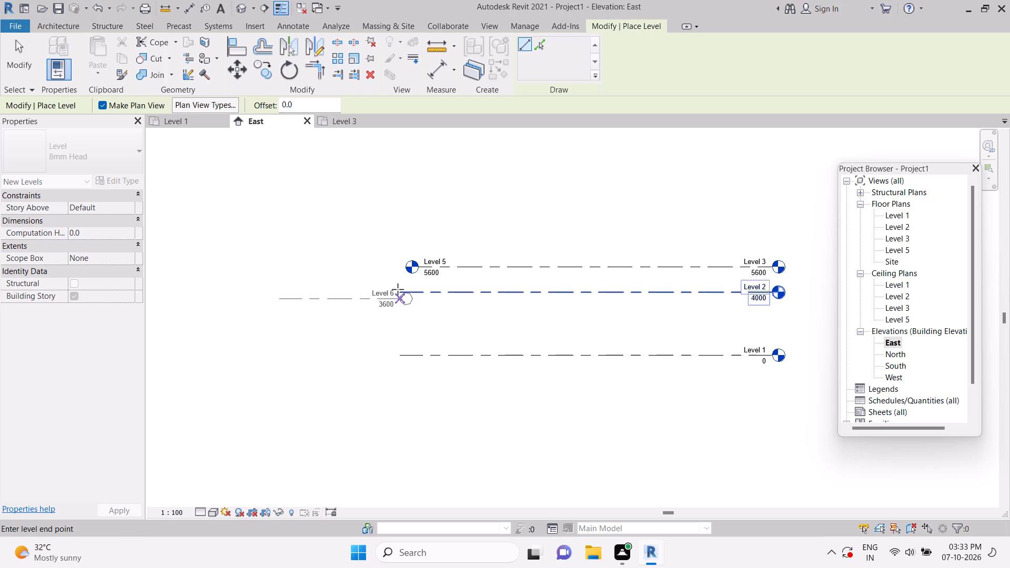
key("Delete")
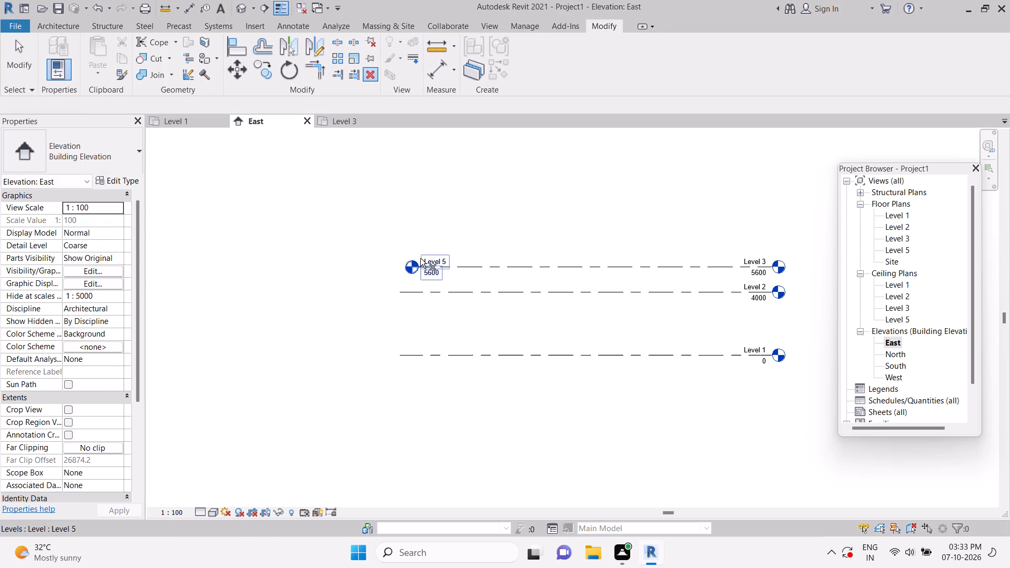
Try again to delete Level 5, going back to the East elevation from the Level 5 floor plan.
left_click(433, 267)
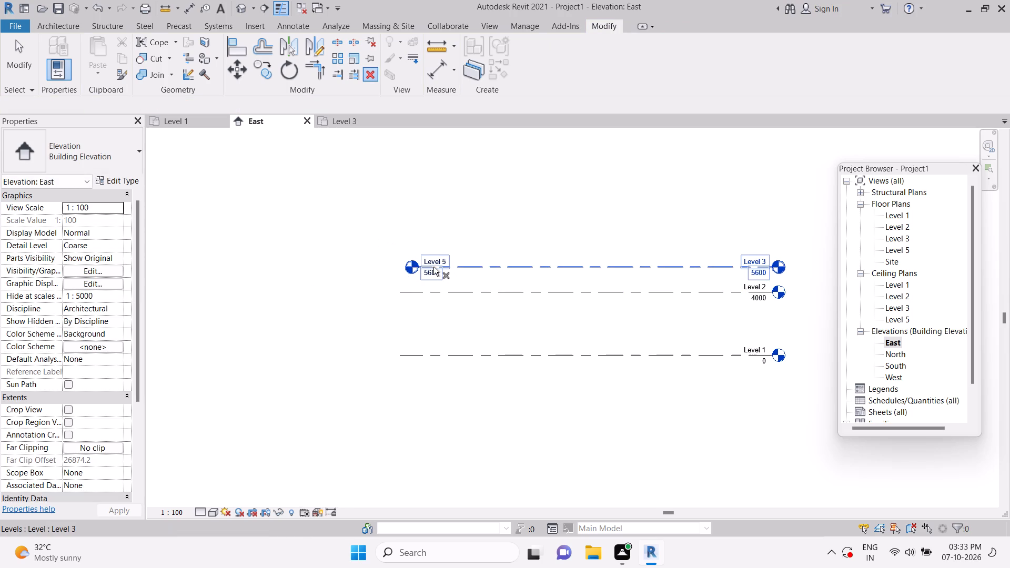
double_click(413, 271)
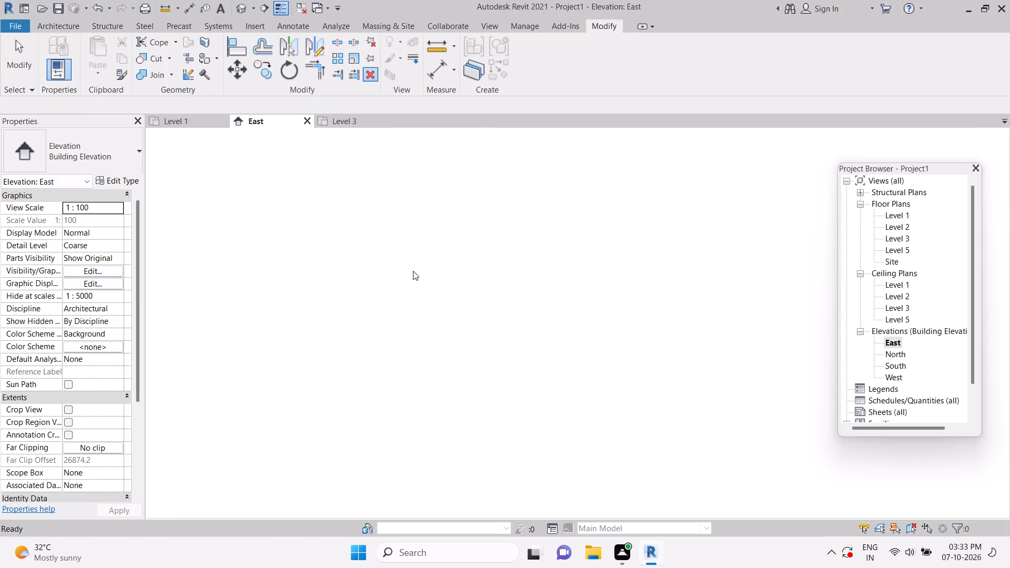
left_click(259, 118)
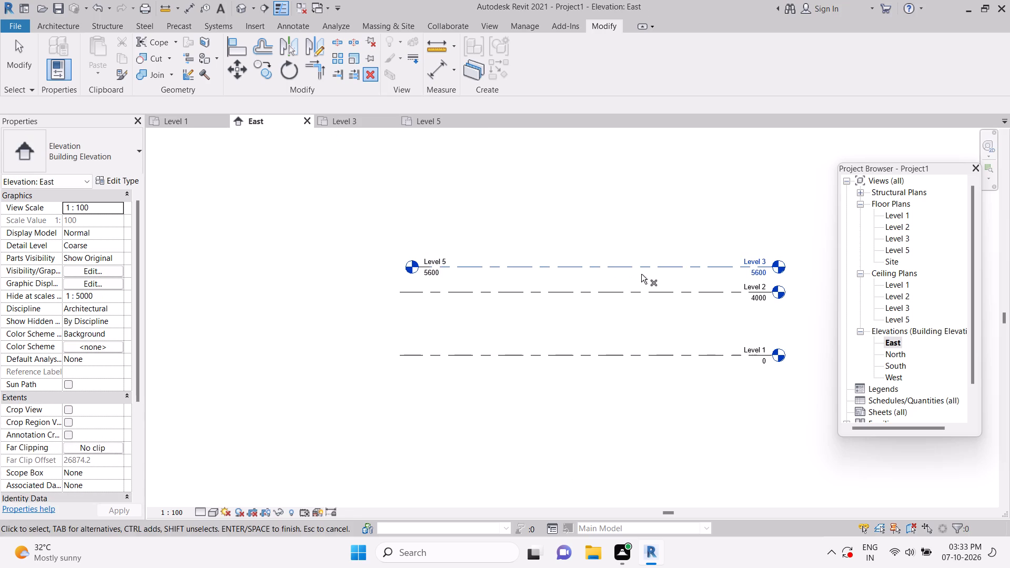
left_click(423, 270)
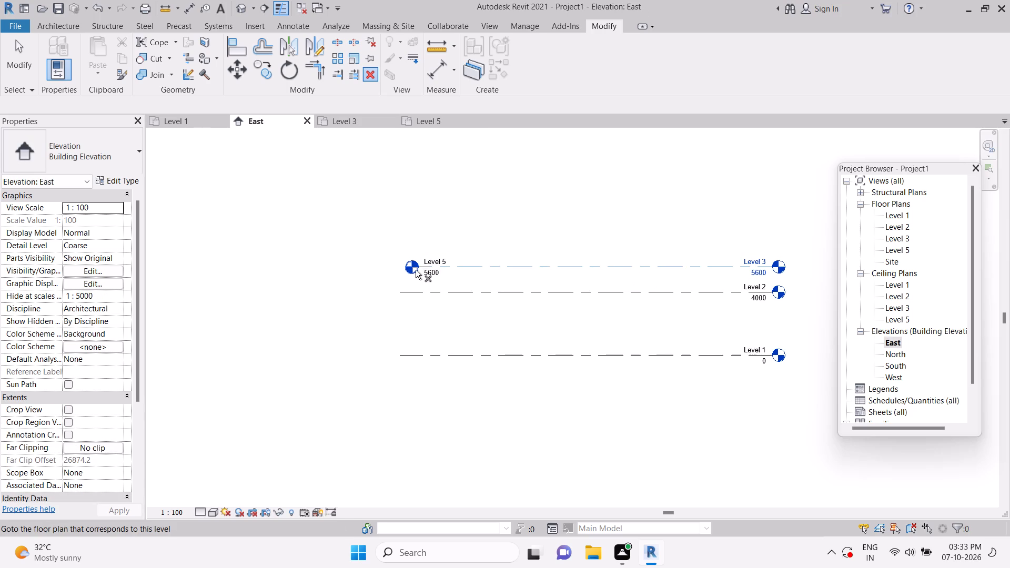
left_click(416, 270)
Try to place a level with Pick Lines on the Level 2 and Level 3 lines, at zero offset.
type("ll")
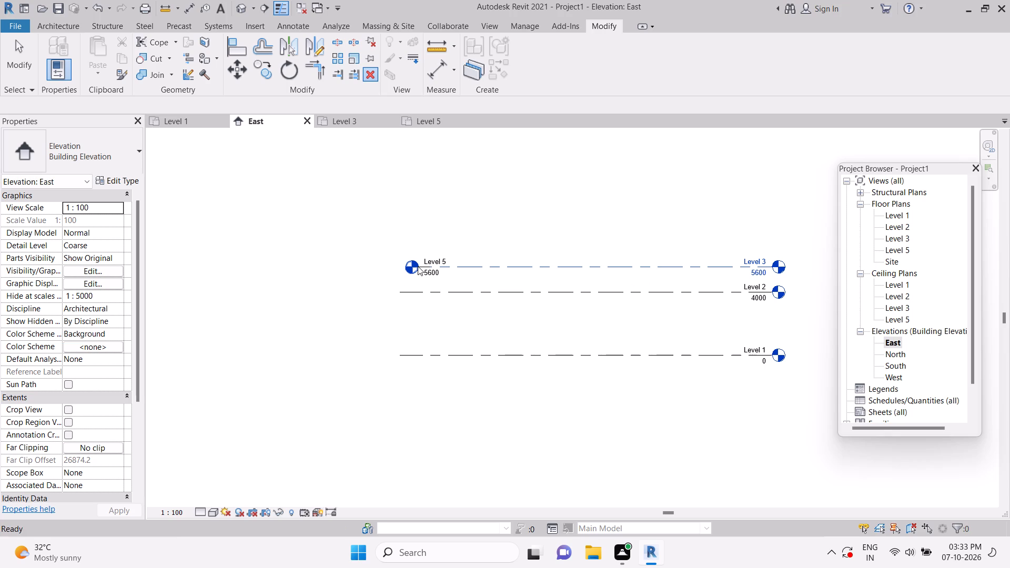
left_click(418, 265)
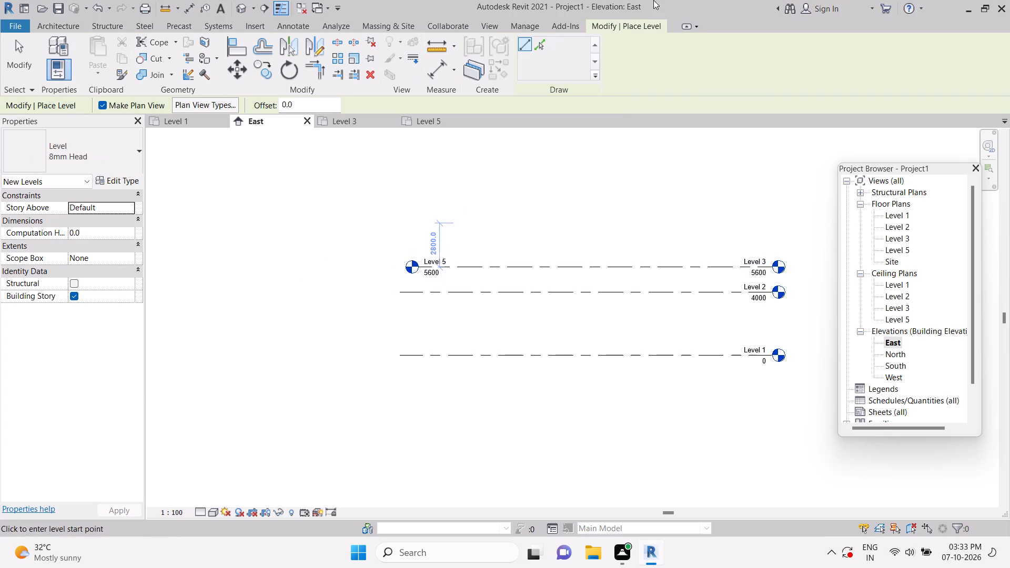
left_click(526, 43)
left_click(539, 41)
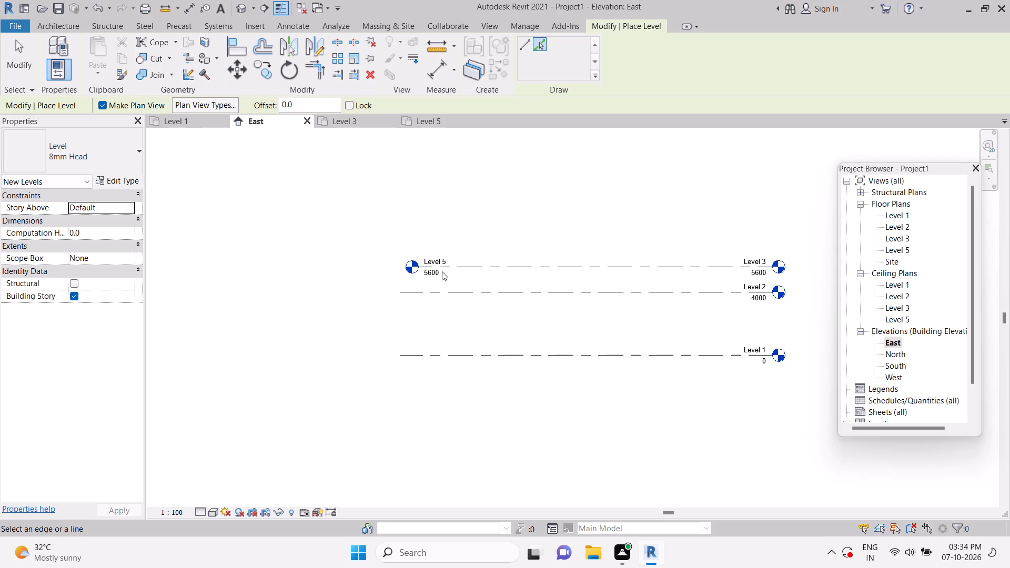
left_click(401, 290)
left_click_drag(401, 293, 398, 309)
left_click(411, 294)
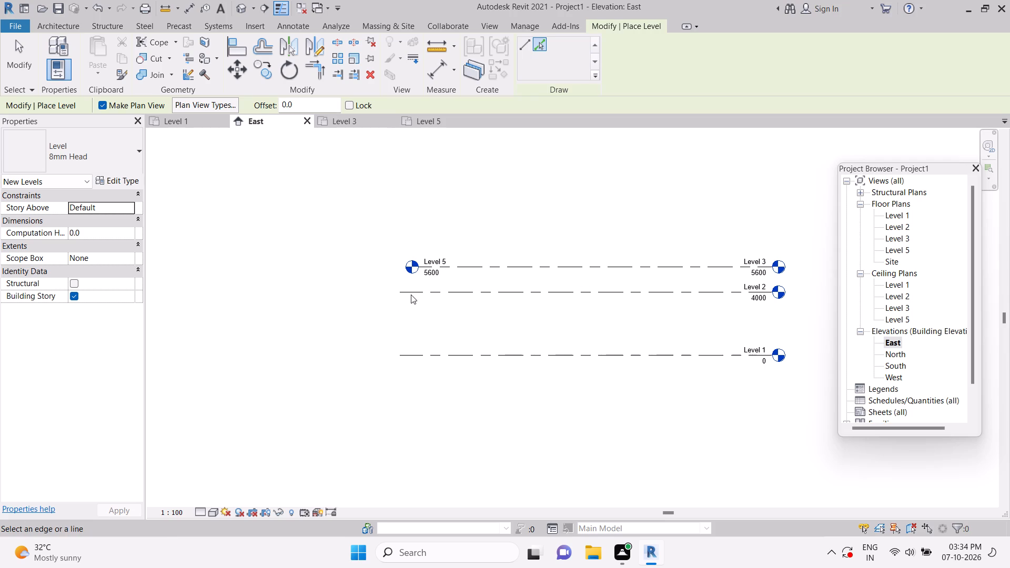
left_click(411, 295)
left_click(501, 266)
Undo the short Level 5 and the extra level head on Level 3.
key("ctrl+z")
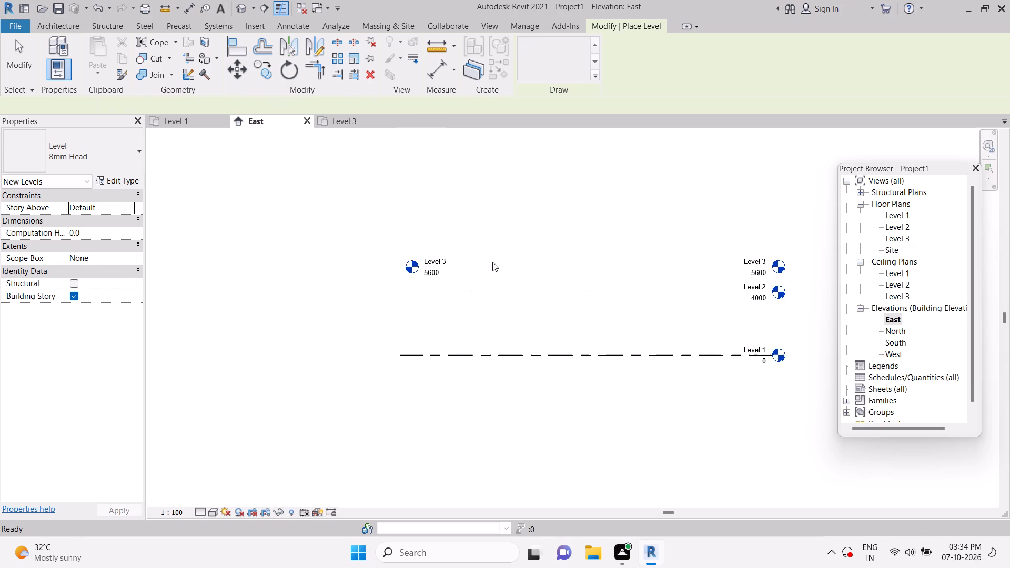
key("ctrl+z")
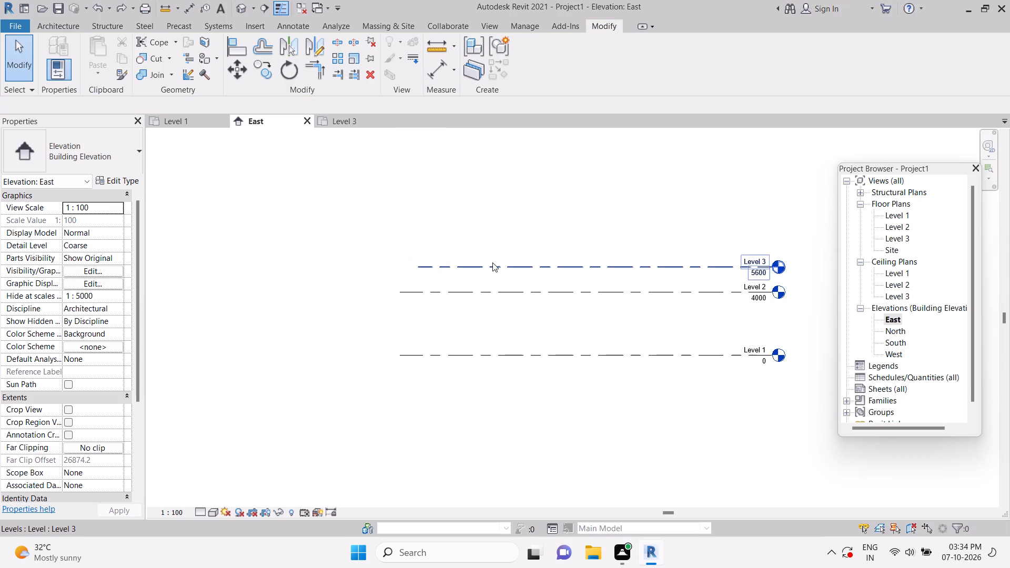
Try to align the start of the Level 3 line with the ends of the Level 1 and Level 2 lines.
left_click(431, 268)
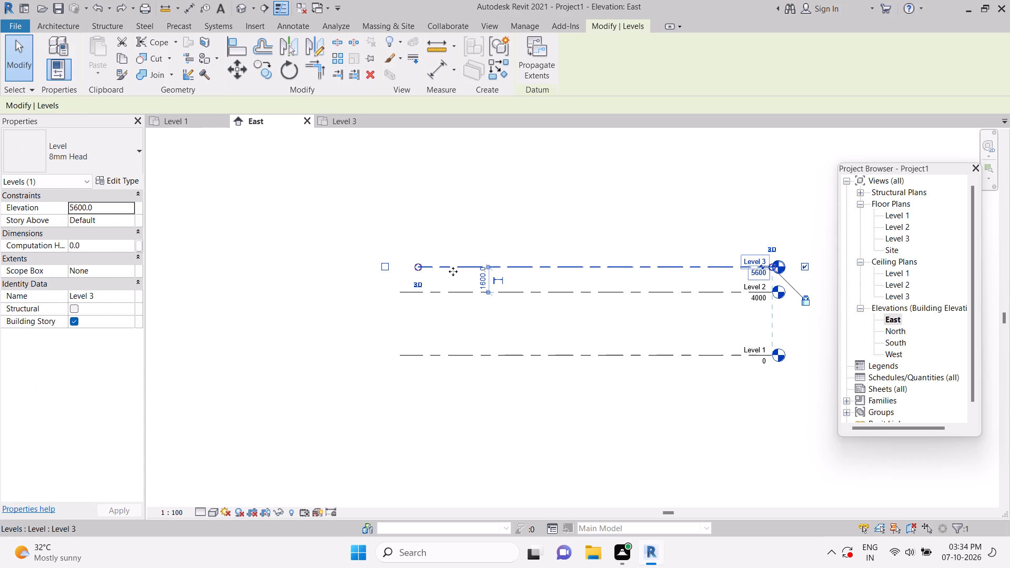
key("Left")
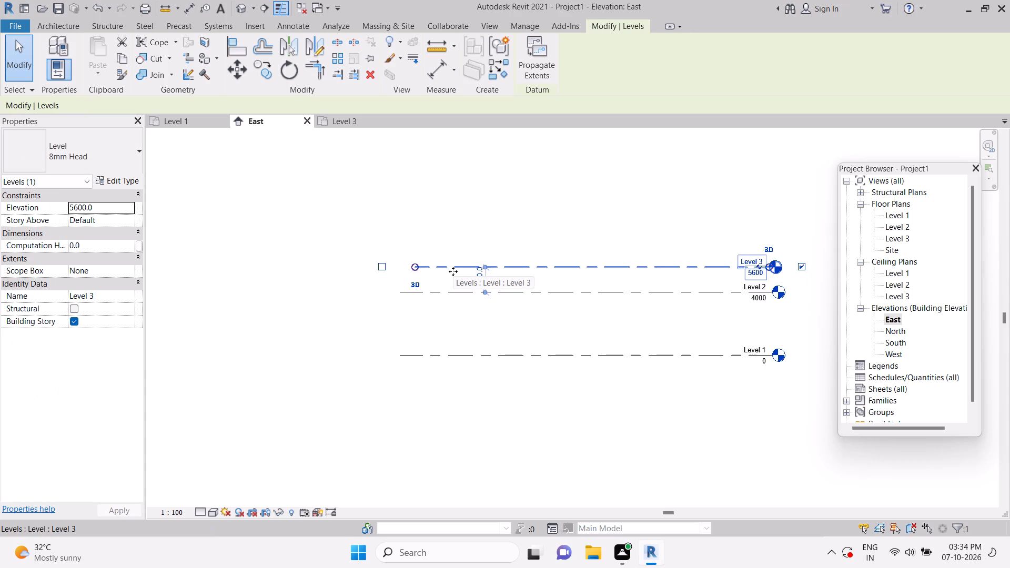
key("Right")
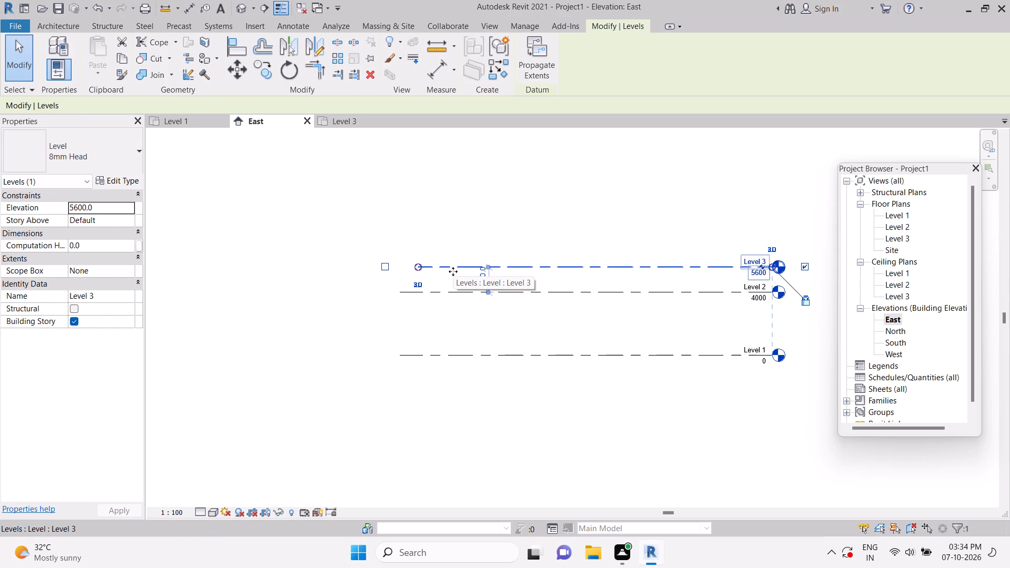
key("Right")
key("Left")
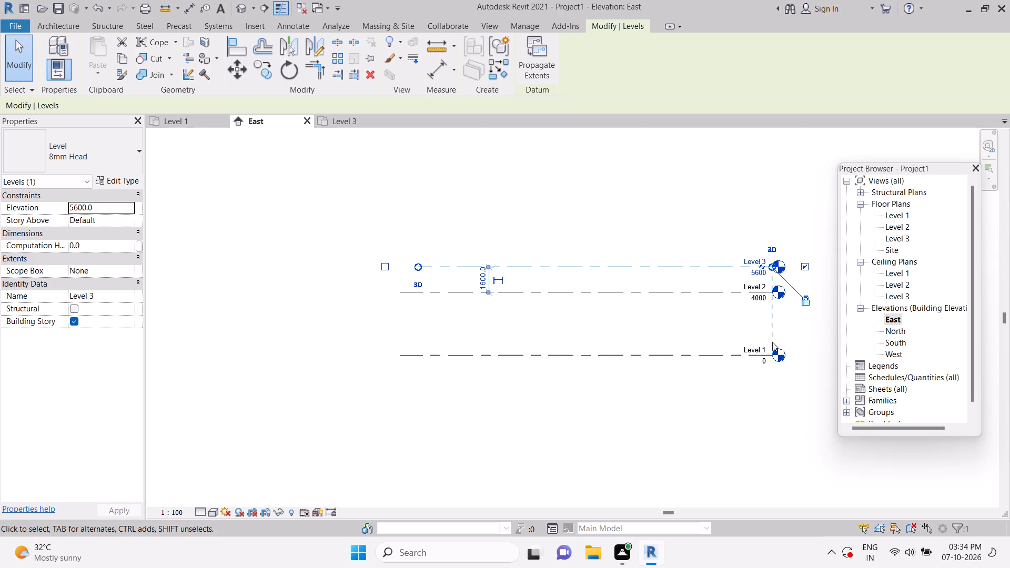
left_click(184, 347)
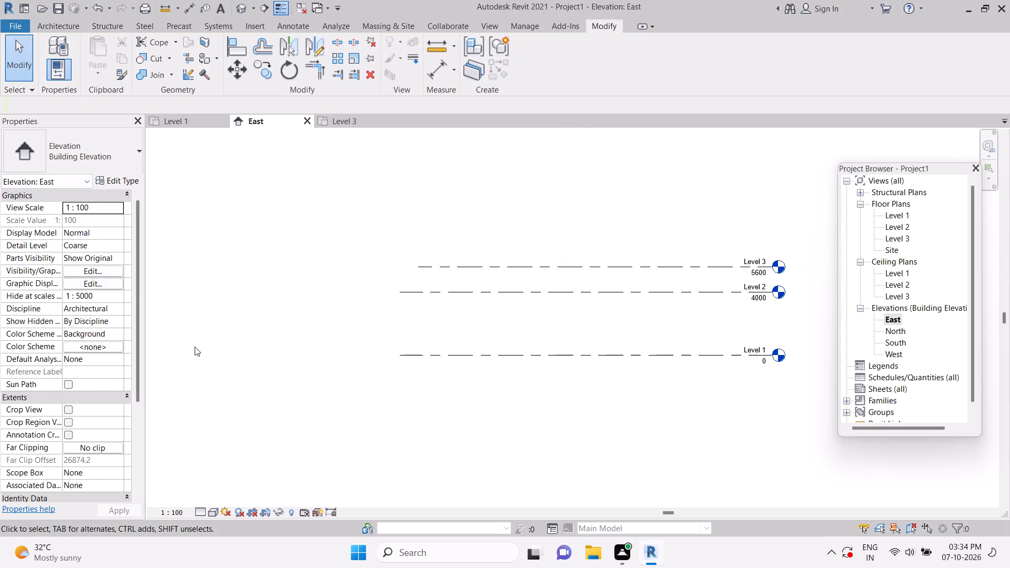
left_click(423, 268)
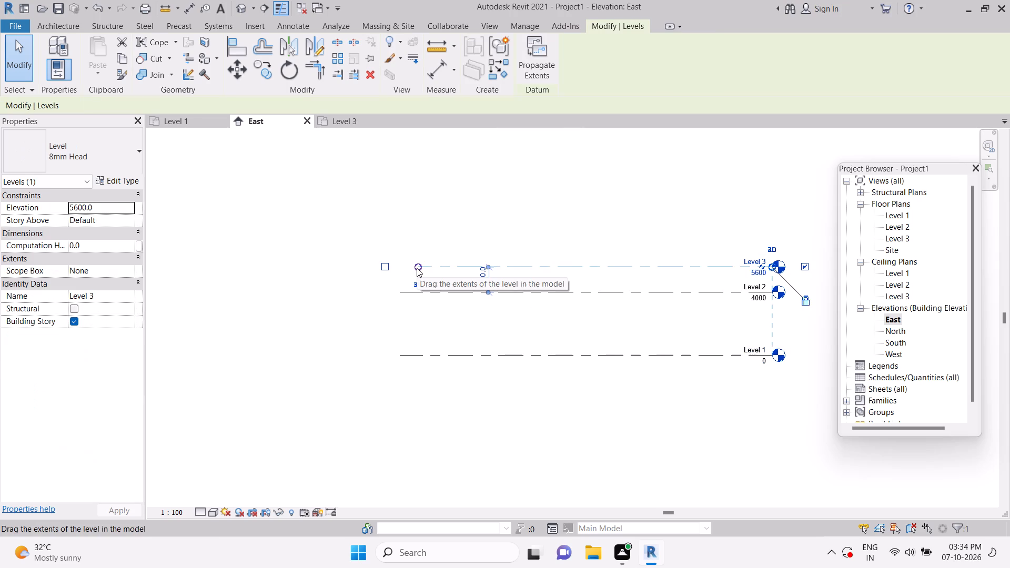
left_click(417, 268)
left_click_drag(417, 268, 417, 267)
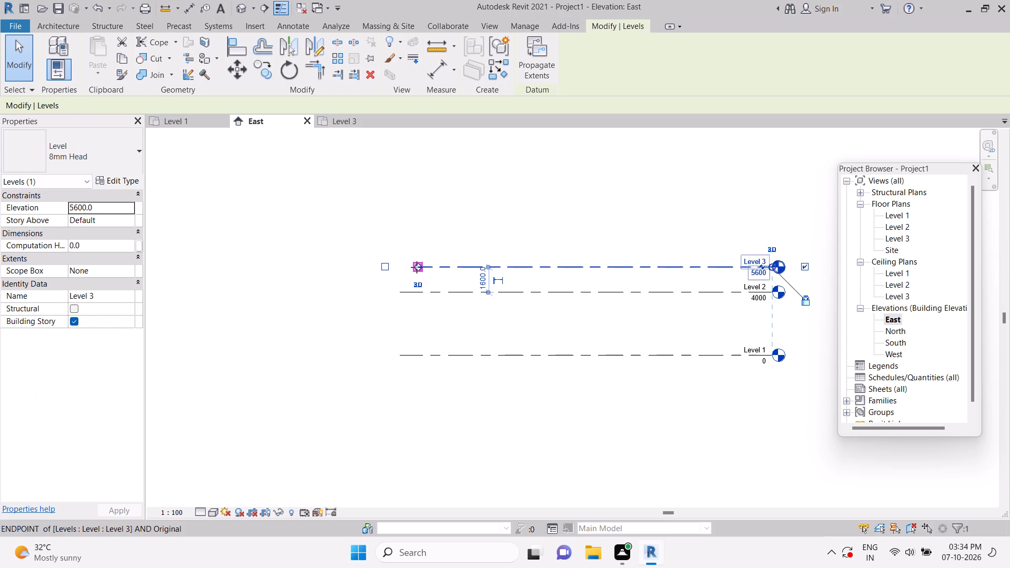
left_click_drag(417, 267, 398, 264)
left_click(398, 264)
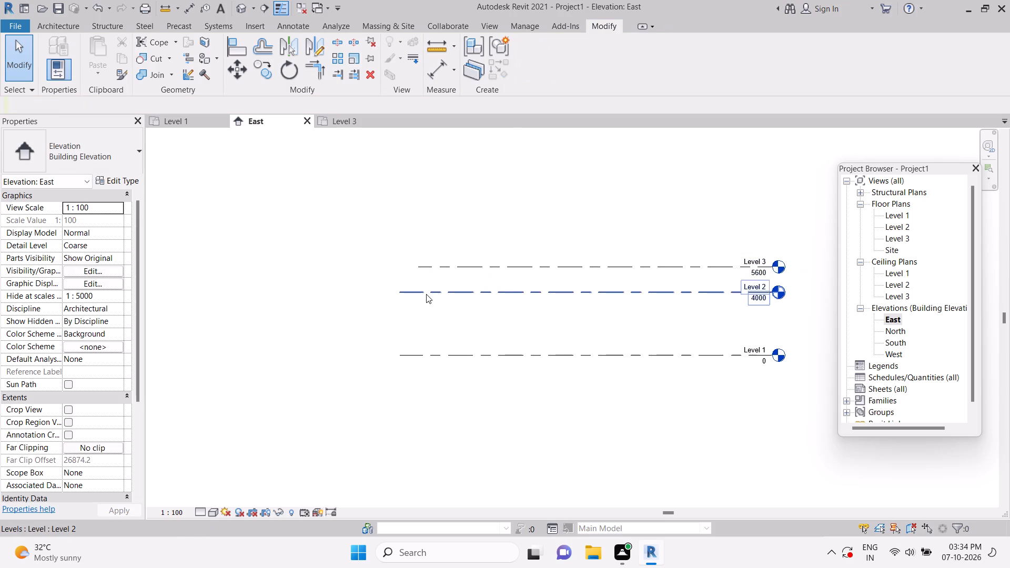
Delete Level 3 along with its associated plan views.
left_click(435, 269)
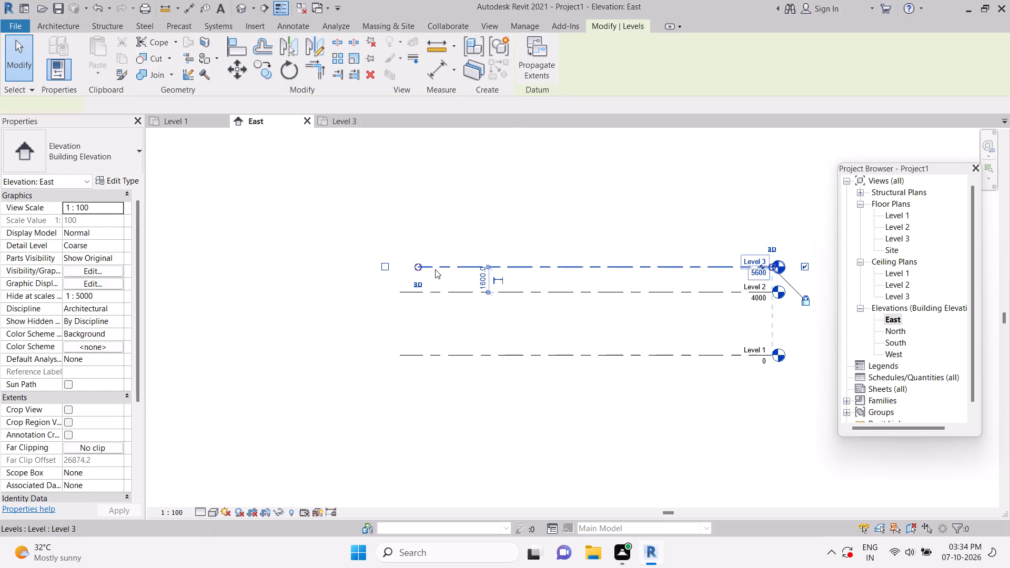
key("Delete")
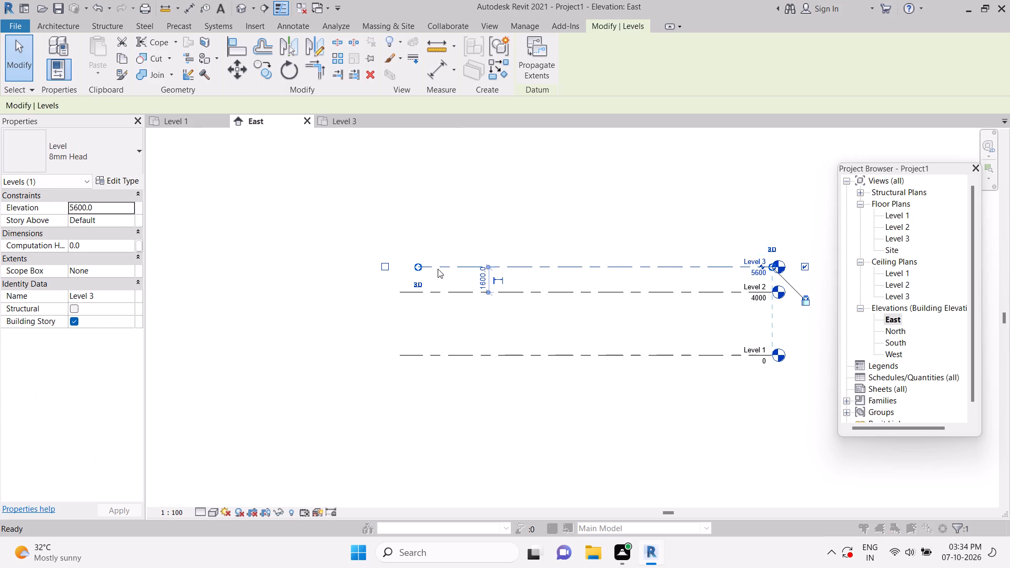
left_click(550, 317)
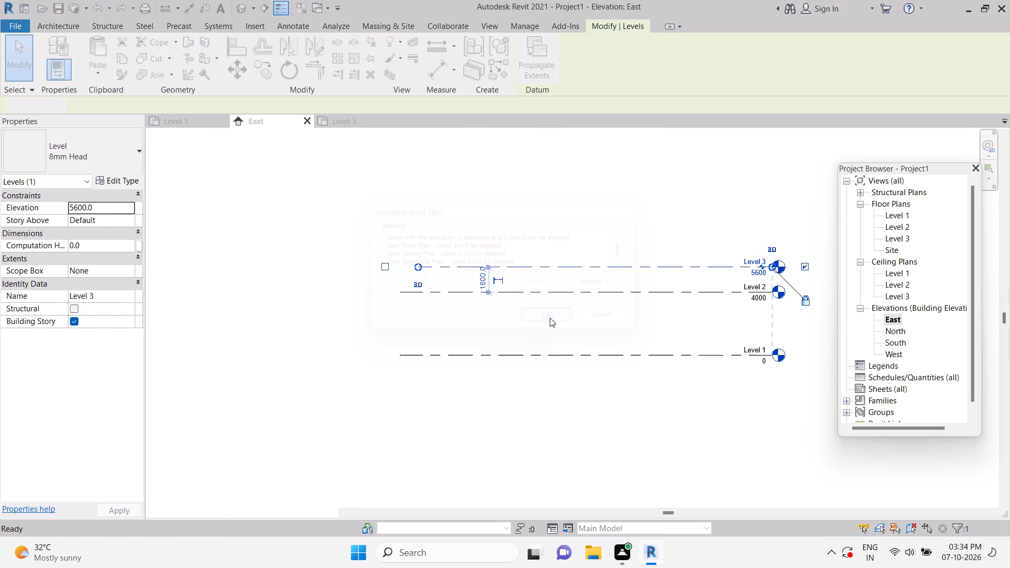
Lower Level 2 to an elevation of 3000 mm by nudging its line.
left_click(508, 292)
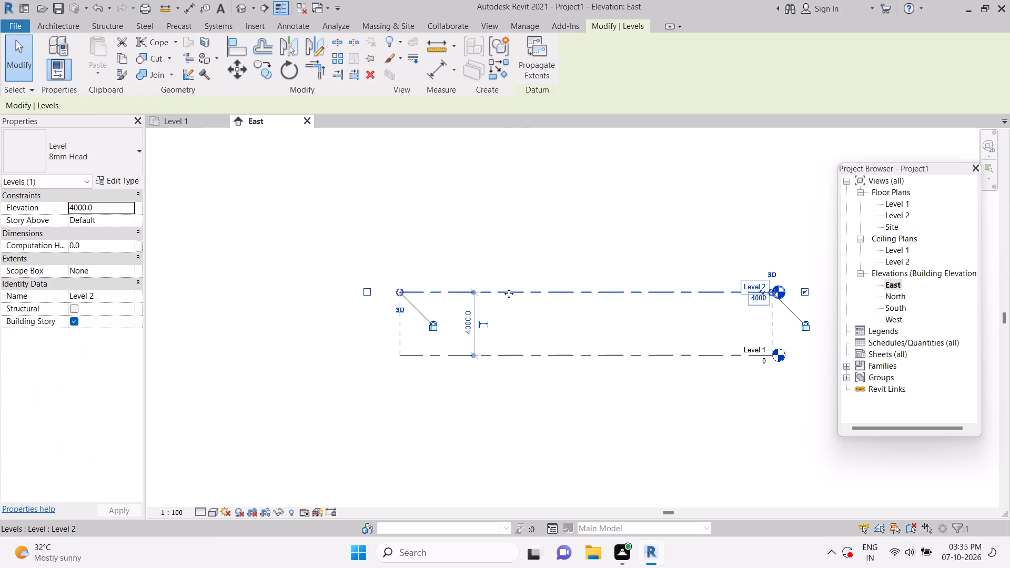
key("Down")
key("Down")
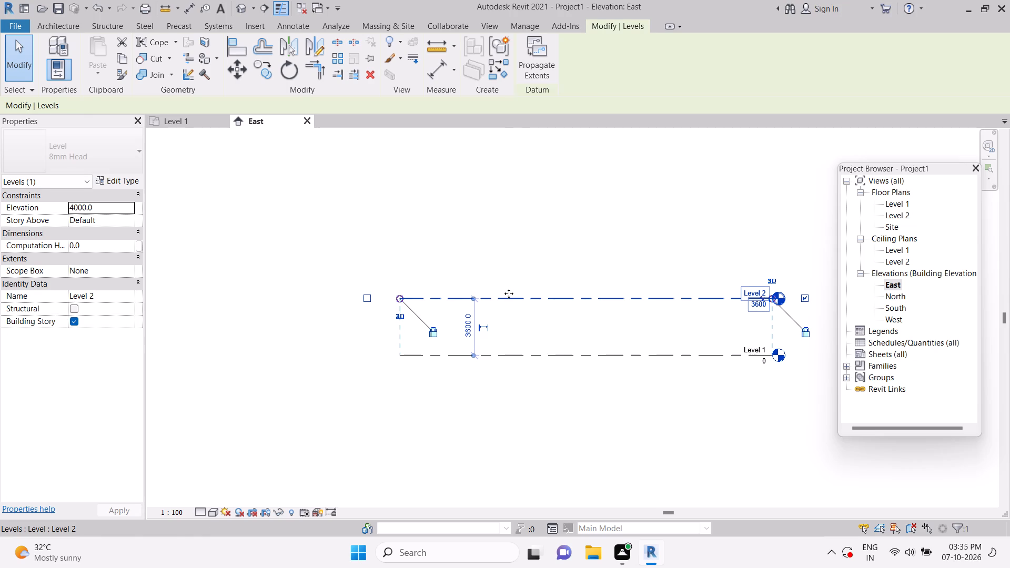
key("Down")
key("Down")
key("Down")
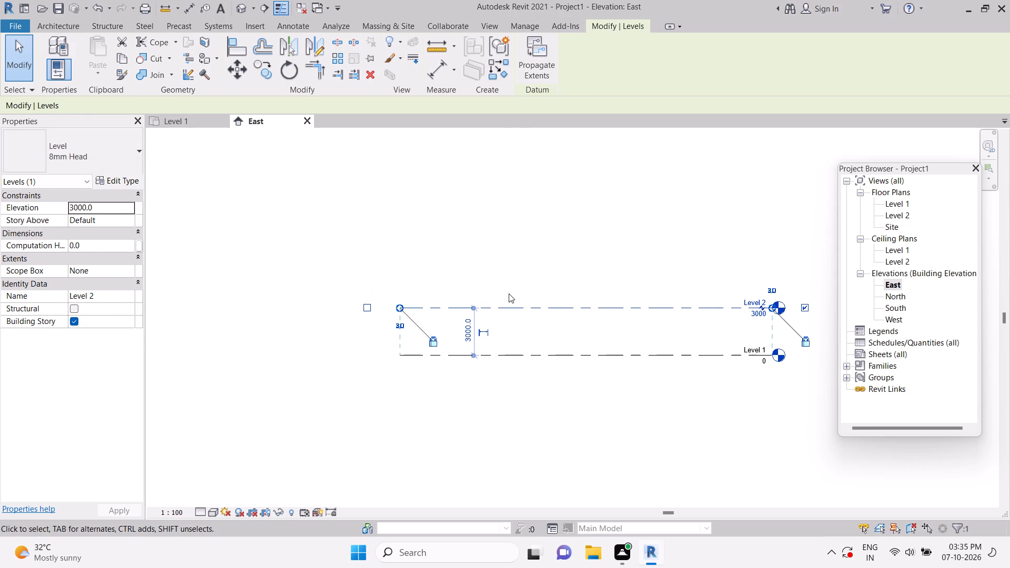
key("Down")
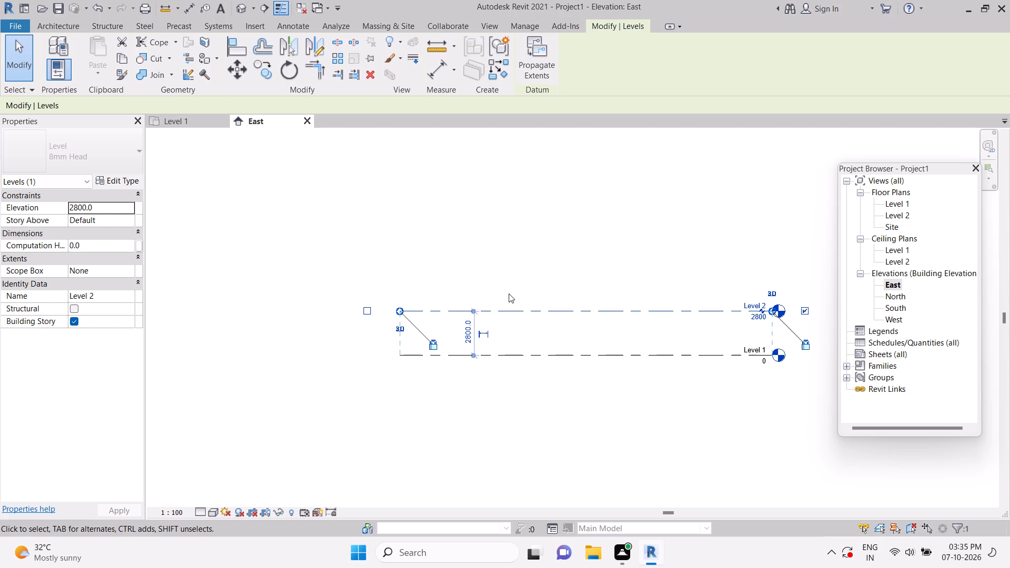
key("Up")
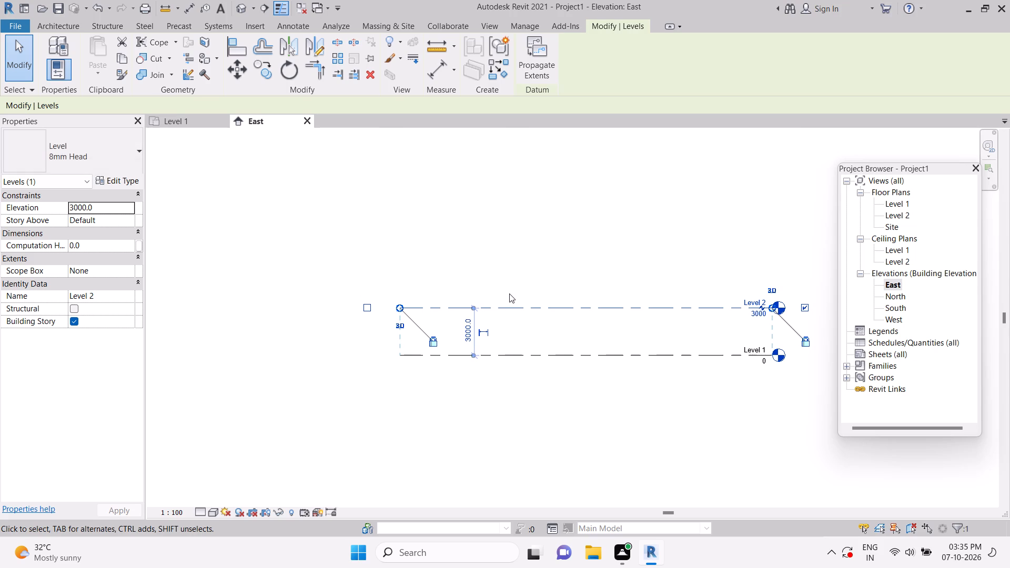
left_click(499, 255)
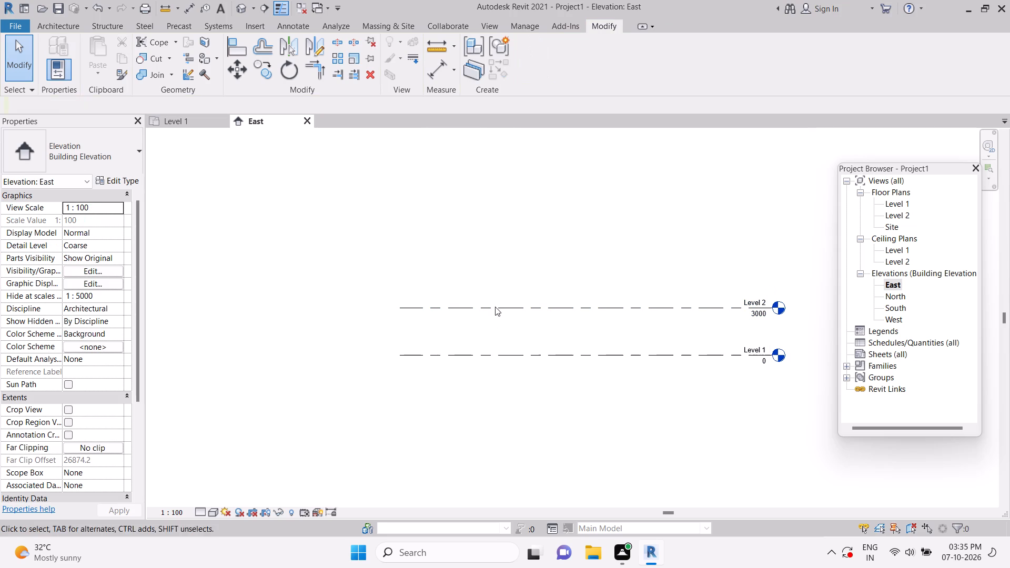
Copy Level 2 and paste the copy straight above it at an elevation of about 4700 mm.
left_click(495, 305)
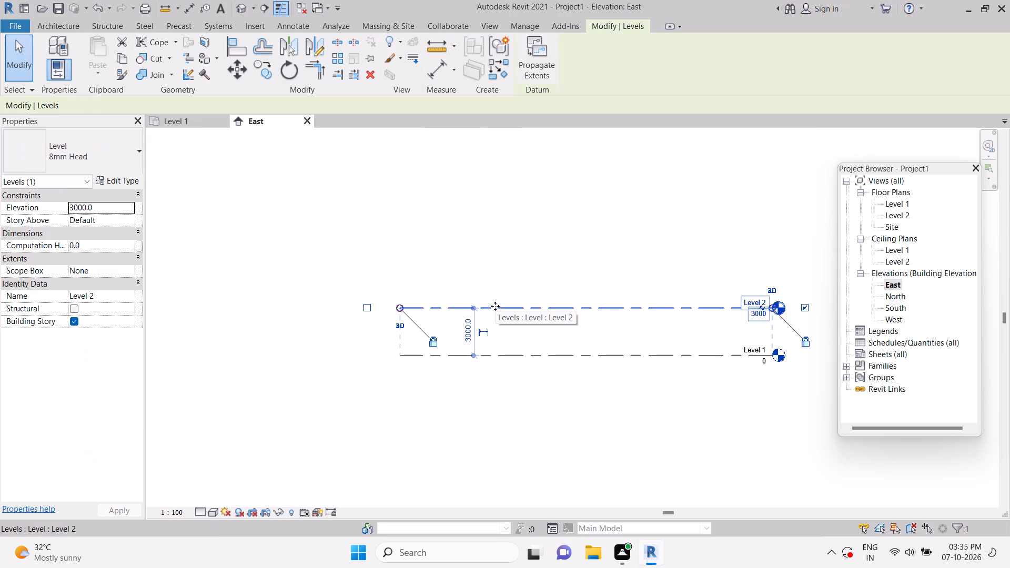
left_click(122, 58)
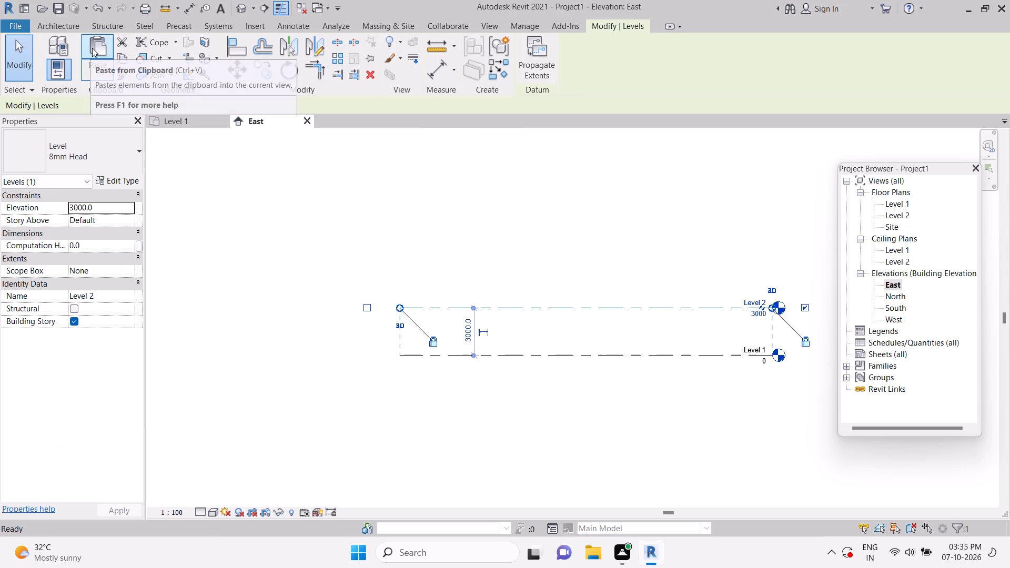
left_click(406, 281)
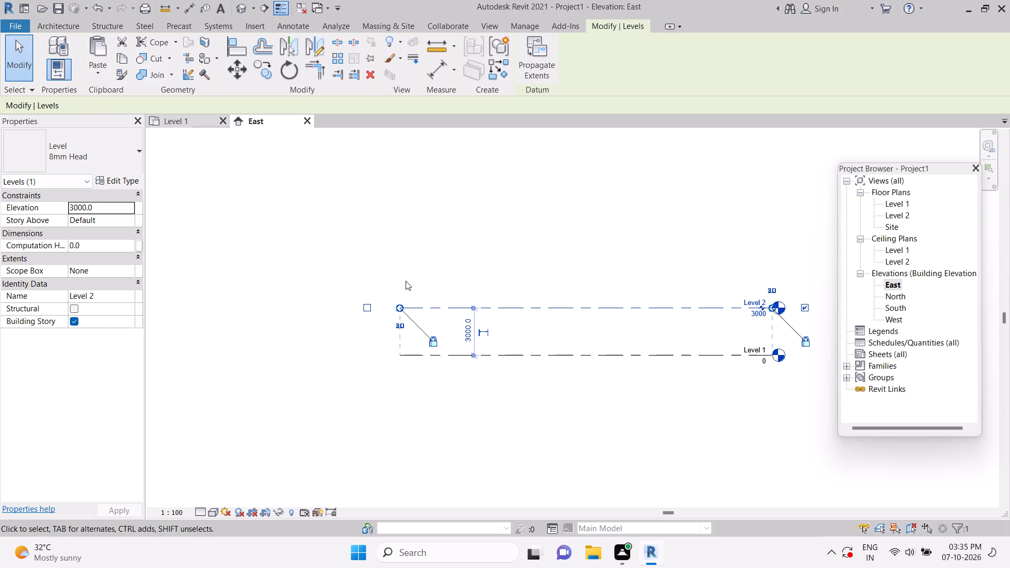
left_click(95, 46)
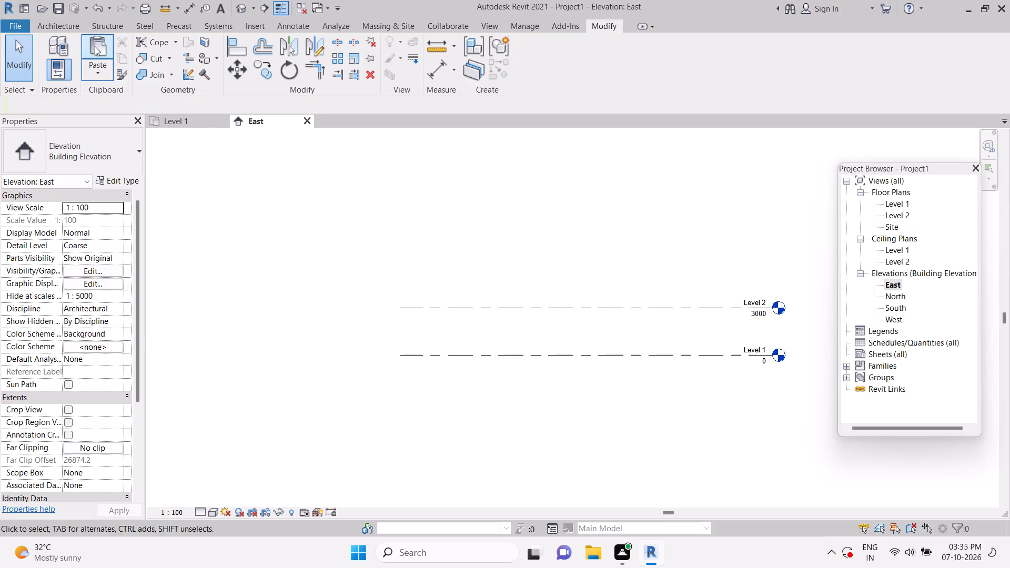
left_click(400, 290)
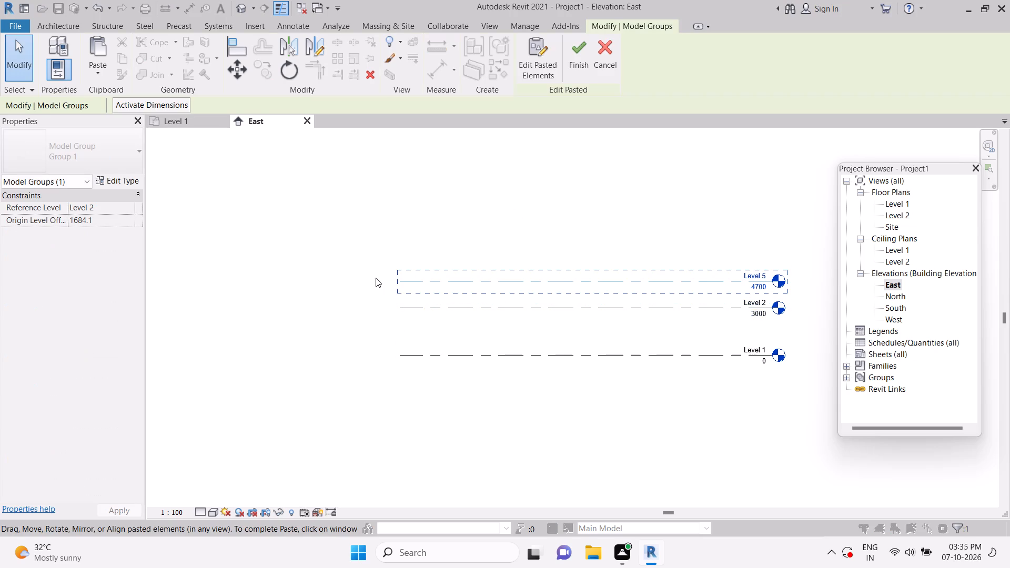
left_click(292, 288)
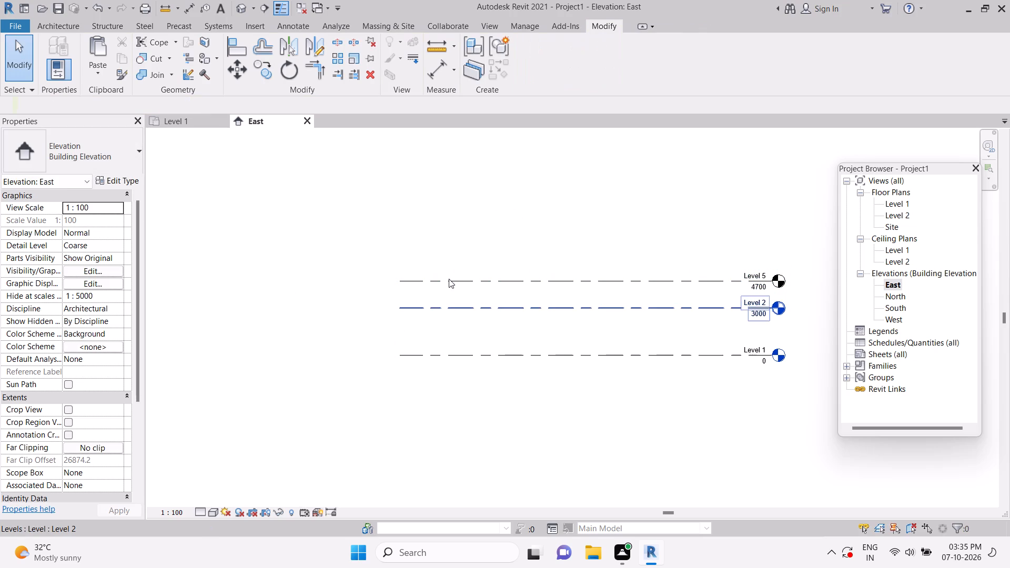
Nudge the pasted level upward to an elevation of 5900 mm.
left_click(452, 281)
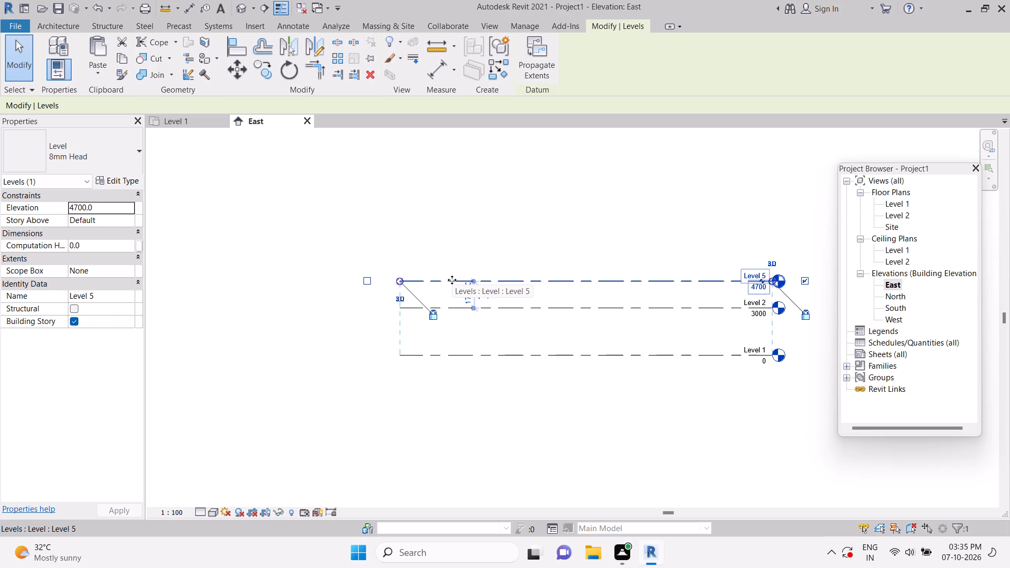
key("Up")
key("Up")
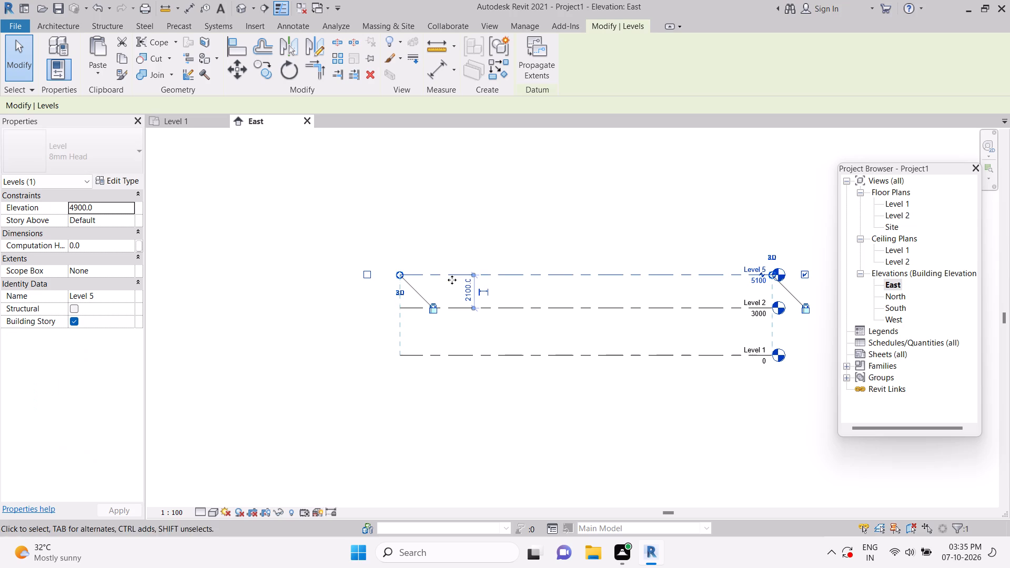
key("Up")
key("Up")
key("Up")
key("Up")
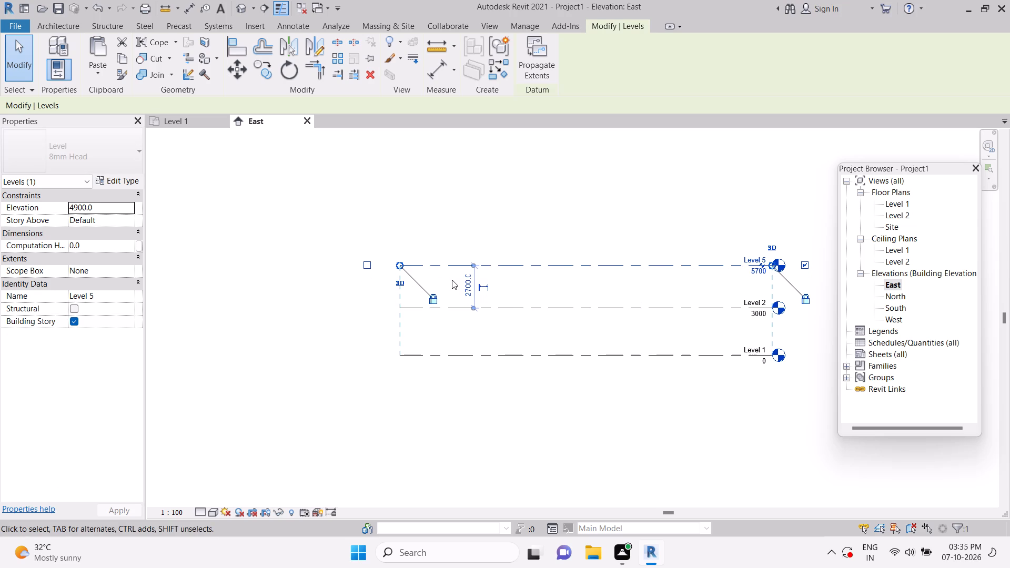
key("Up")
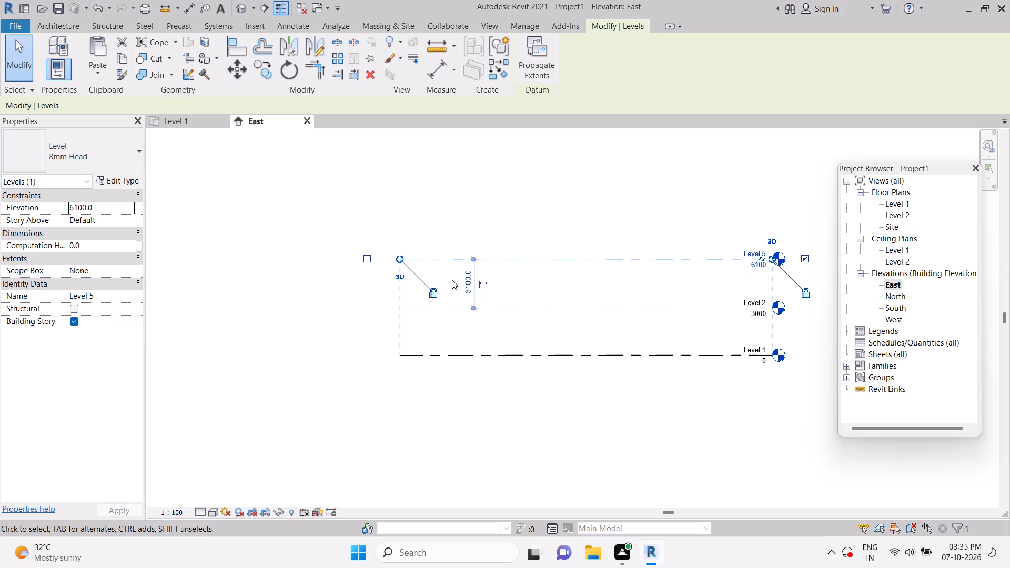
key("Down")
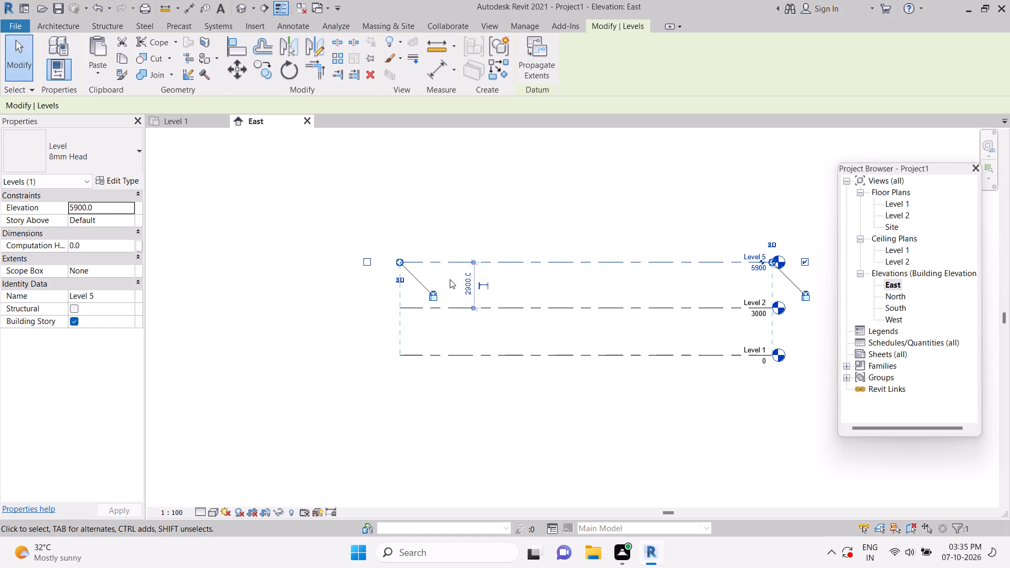
Set the pasted level's elevation to 3000 mm at its level head.
left_click(762, 267)
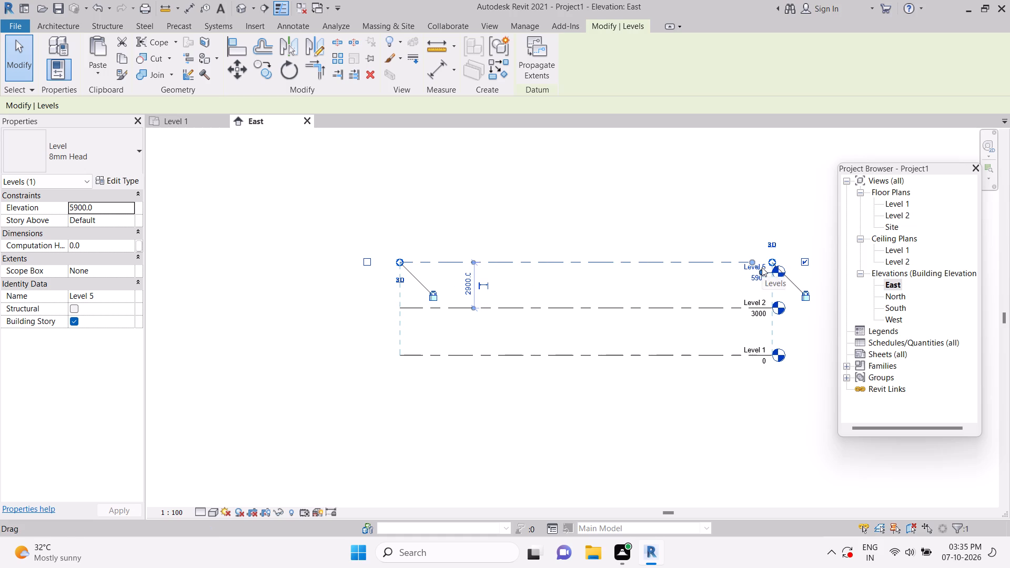
left_click(766, 282)
key("BackSpace")
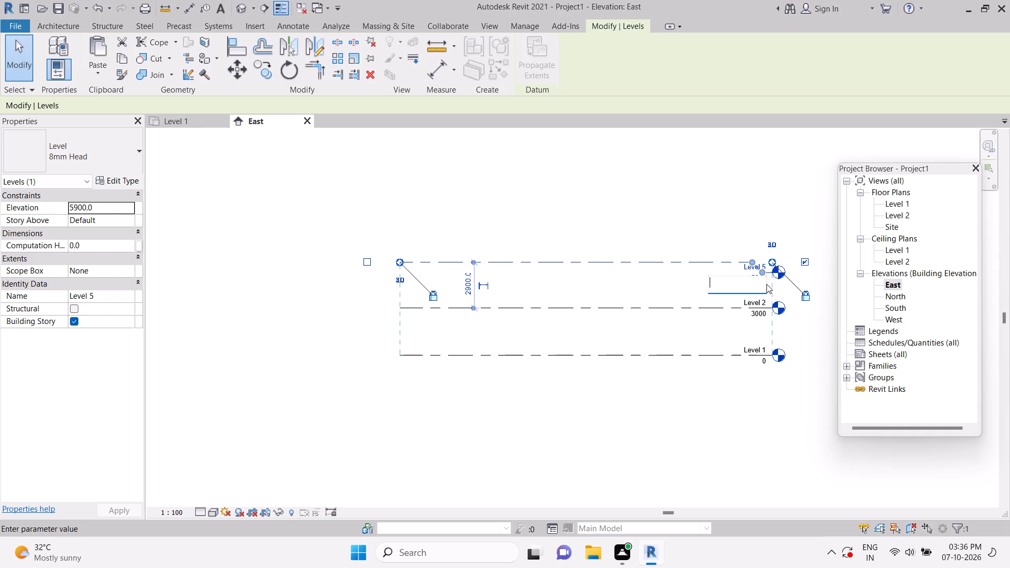
key("3")
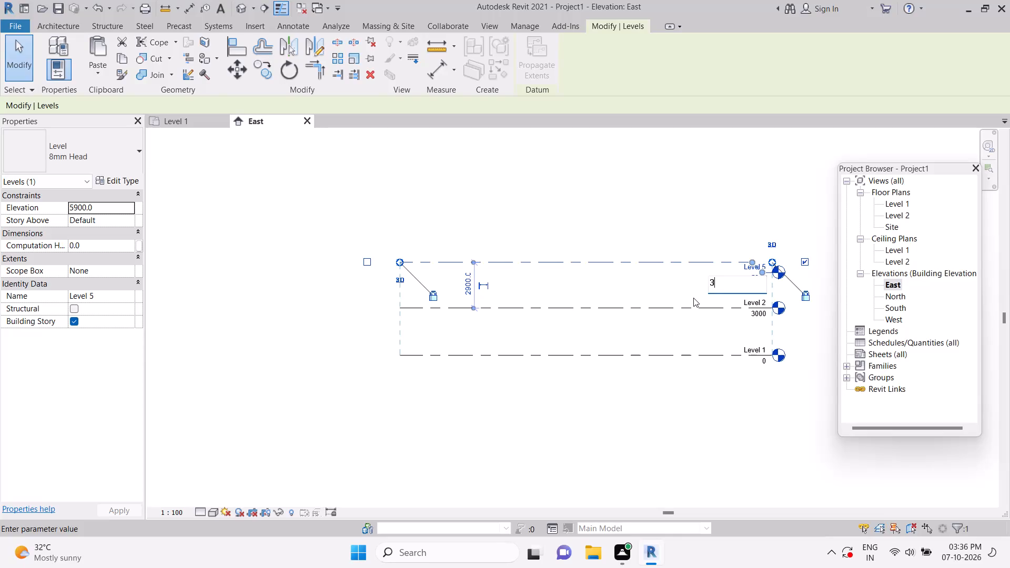
type("000")
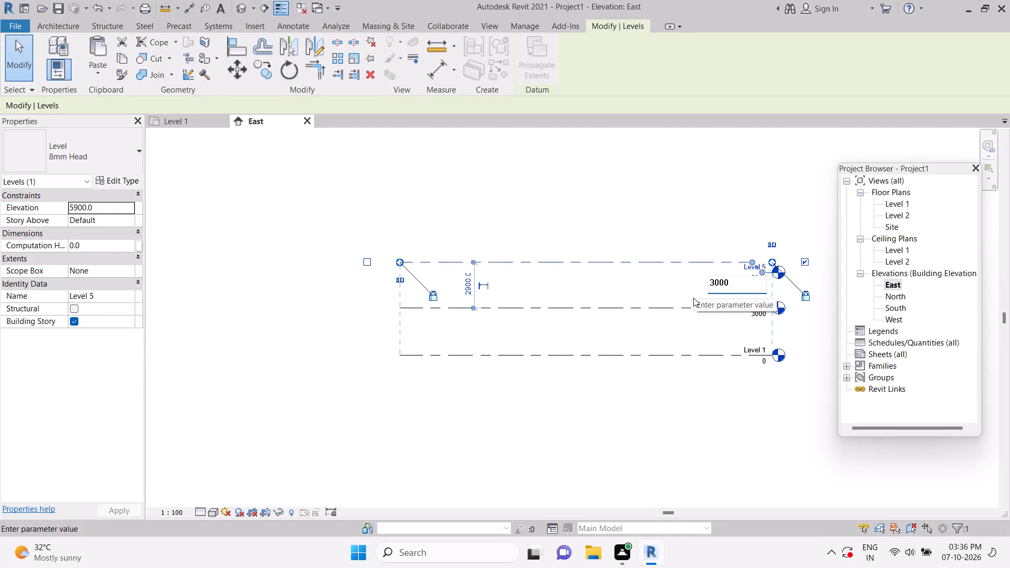
key("Return")
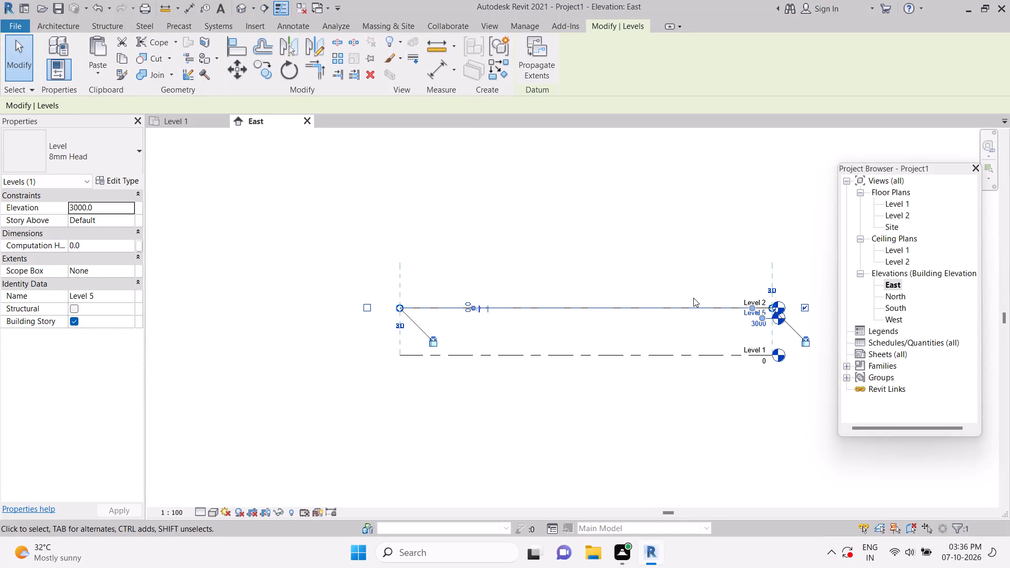
left_click(683, 246)
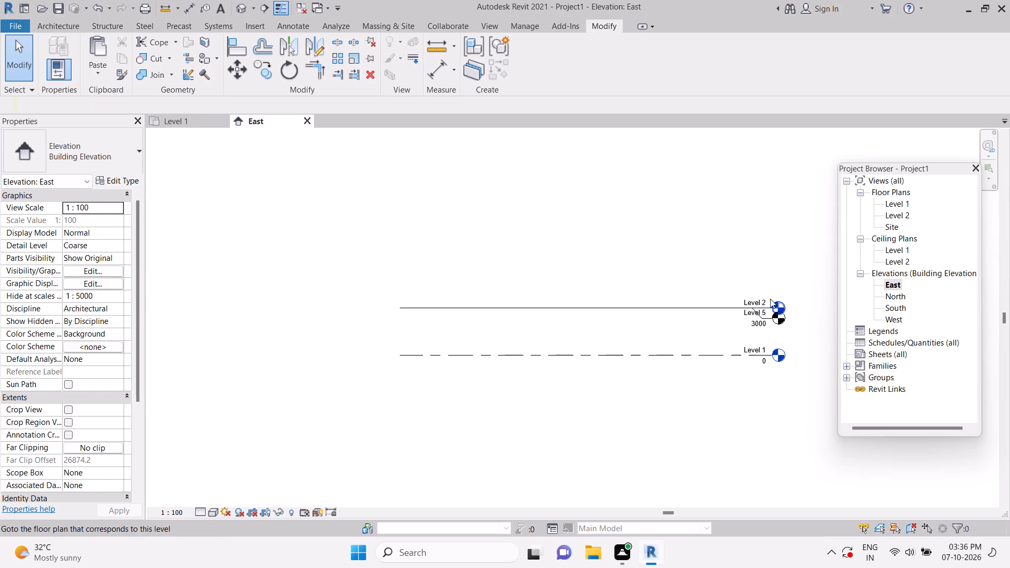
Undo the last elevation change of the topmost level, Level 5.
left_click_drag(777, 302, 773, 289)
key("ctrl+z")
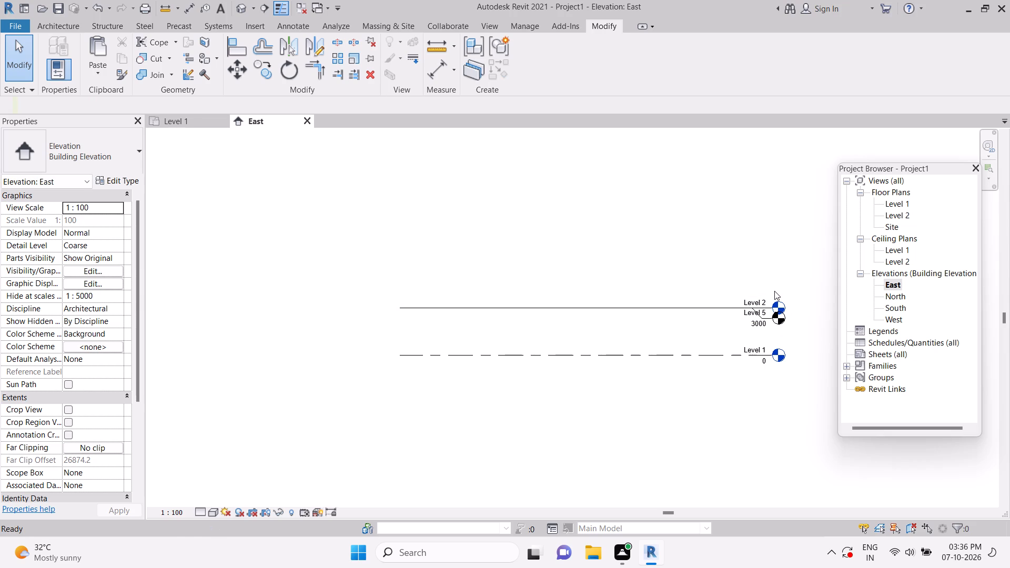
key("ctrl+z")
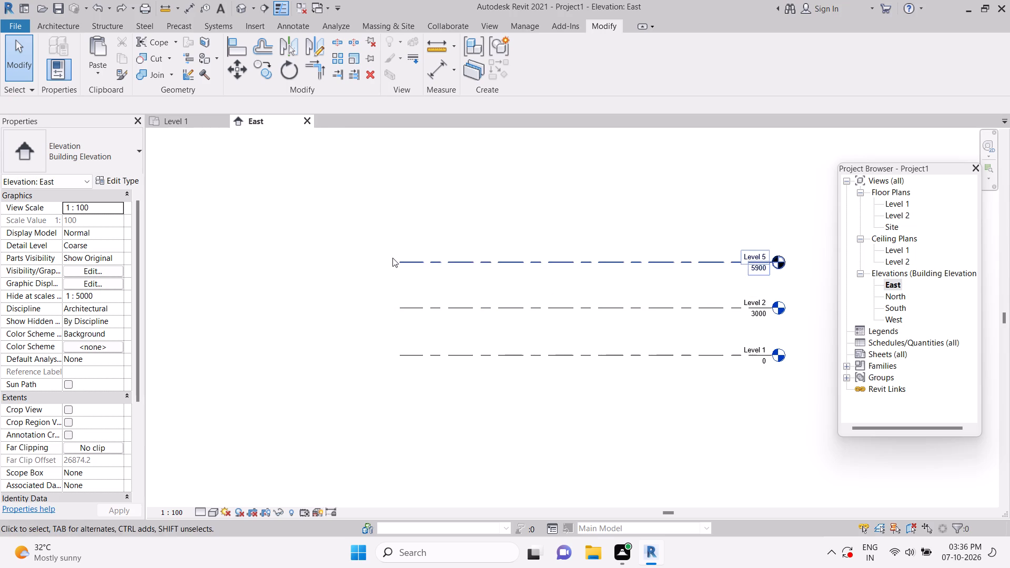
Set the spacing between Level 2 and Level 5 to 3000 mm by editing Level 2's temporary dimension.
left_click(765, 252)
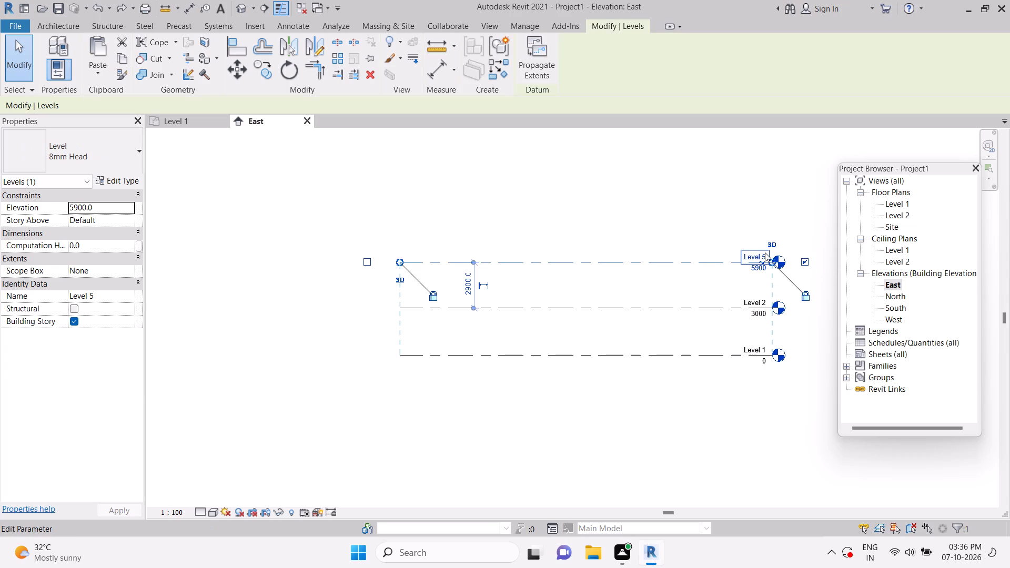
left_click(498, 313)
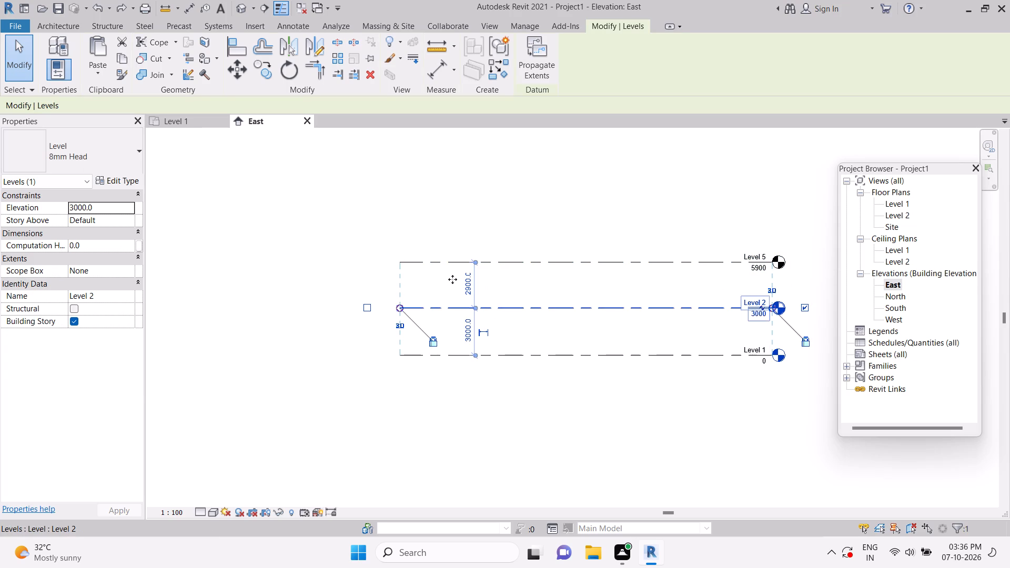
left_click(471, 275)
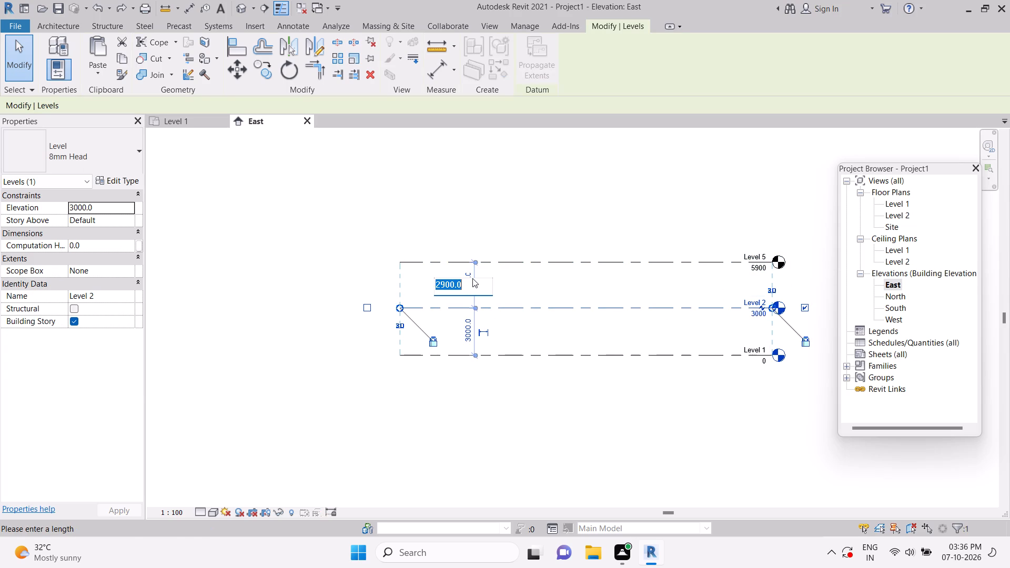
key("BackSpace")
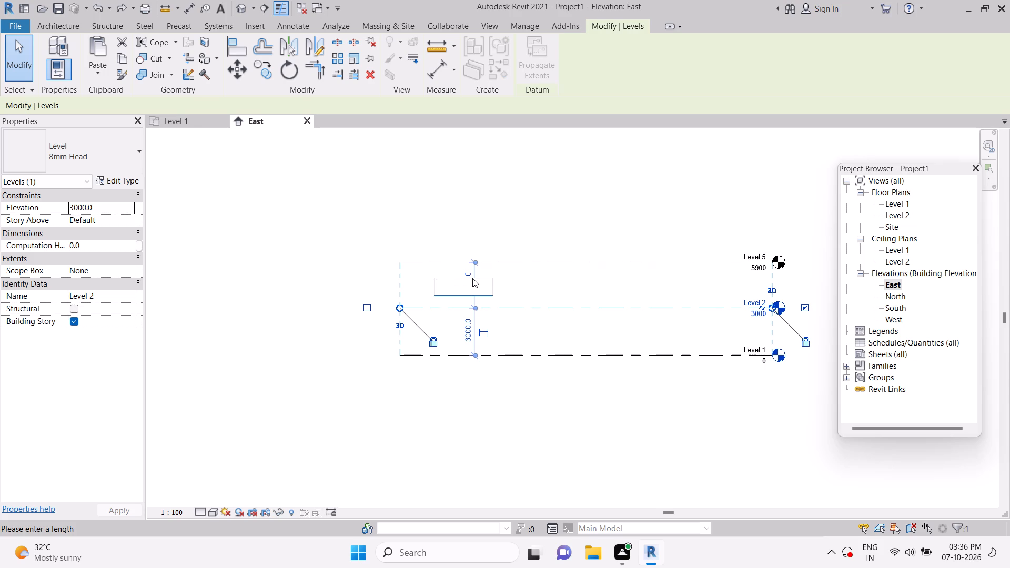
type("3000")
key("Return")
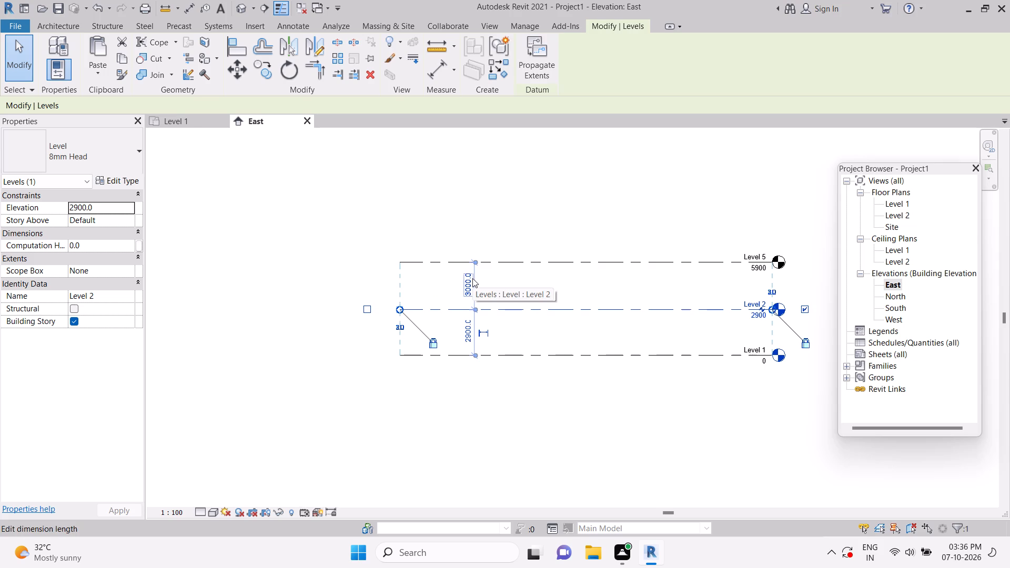
Set the spacing between Level 1 and Level 2 to 3000 mm using Level 2's temporary dimension.
left_click(470, 342)
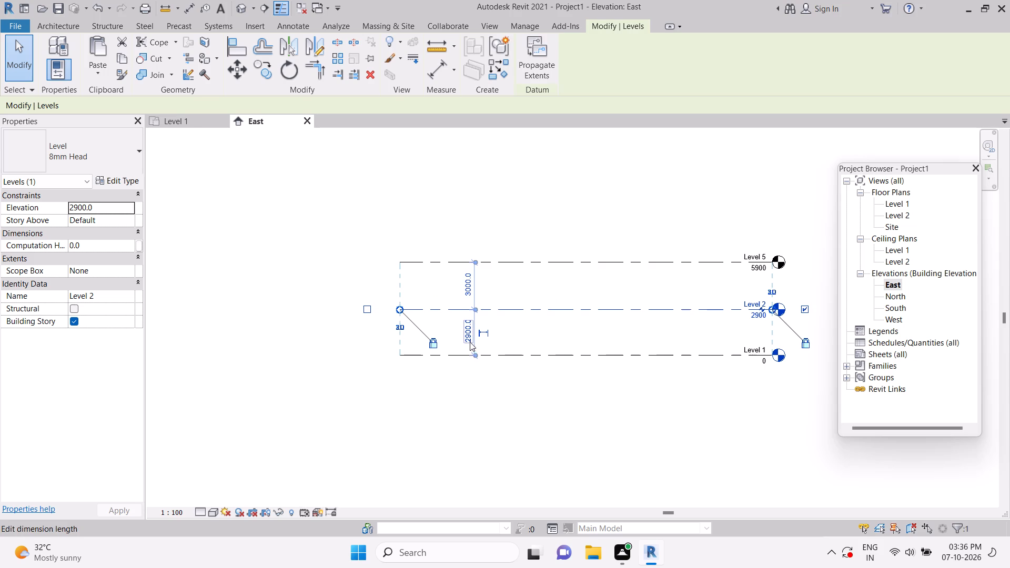
type("3000")
key("Return")
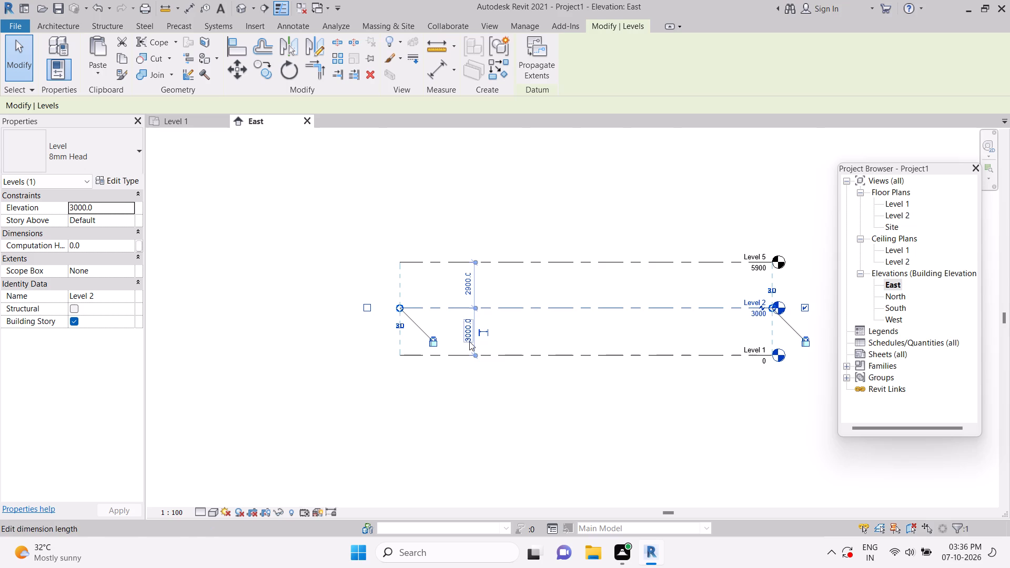
left_click(492, 234)
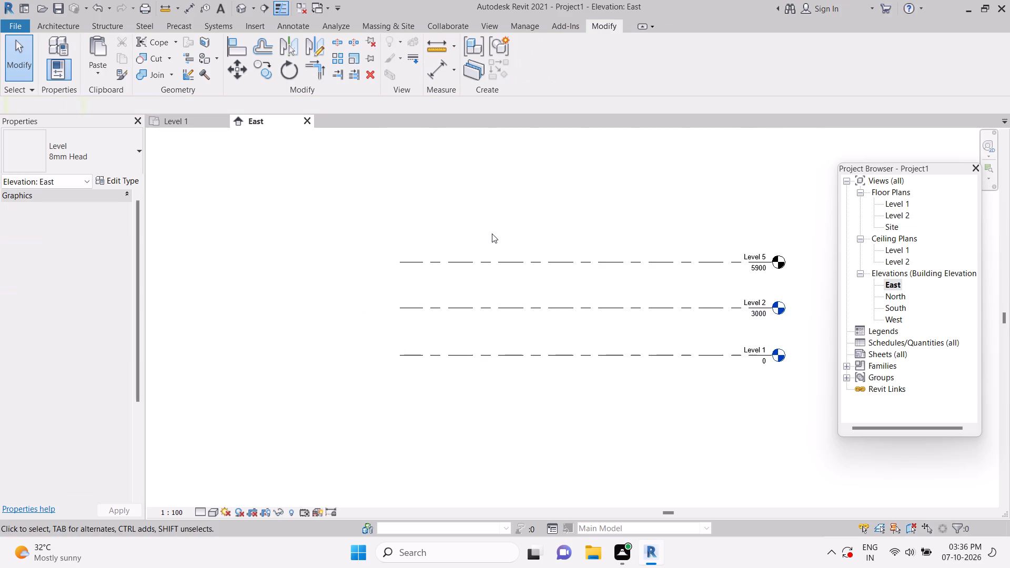
Rename the topmost level, Level 5, as level2.
left_click(766, 255)
left_click(766, 252)
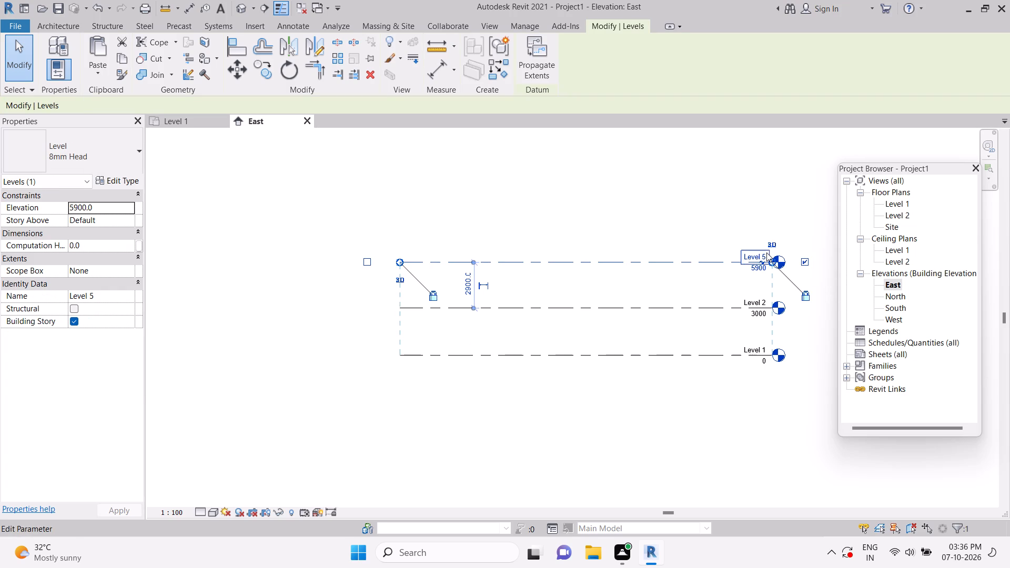
key("BackSpace")
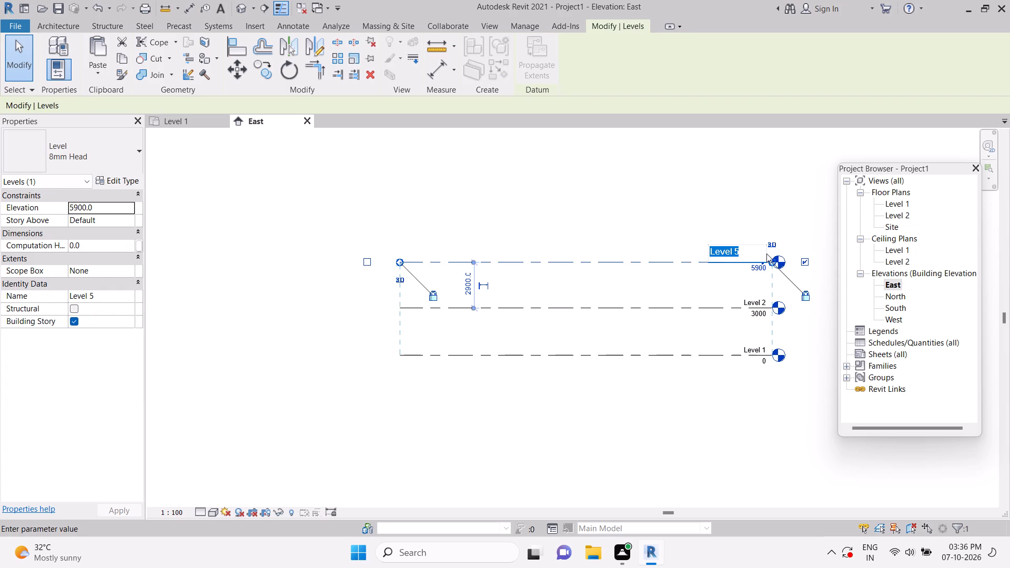
type("level2")
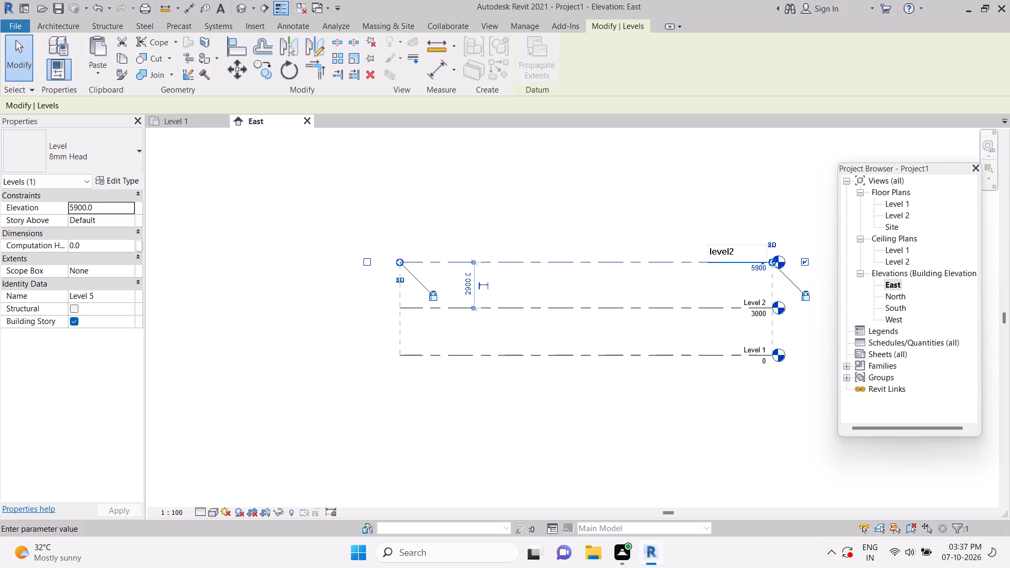
key("Return")
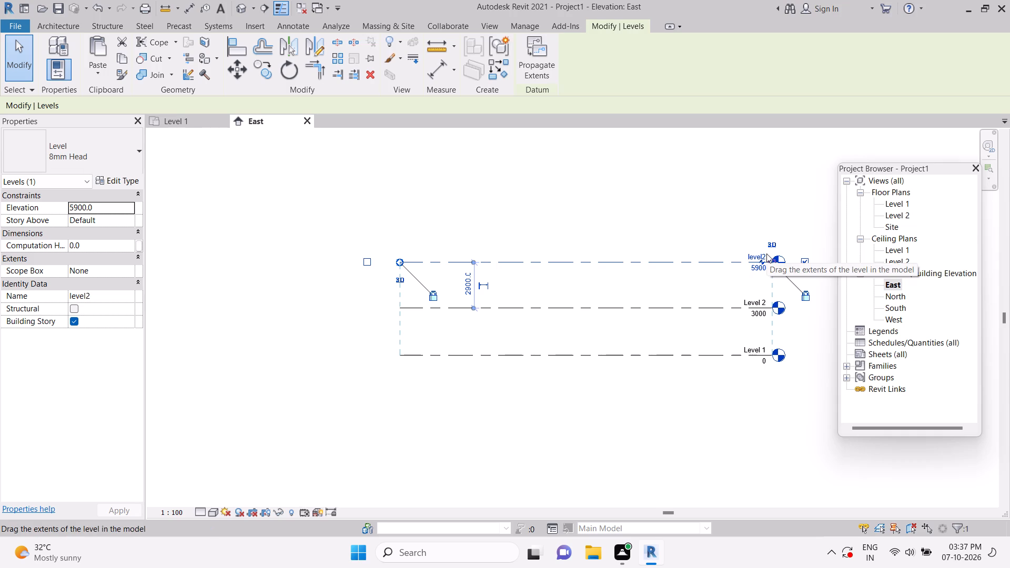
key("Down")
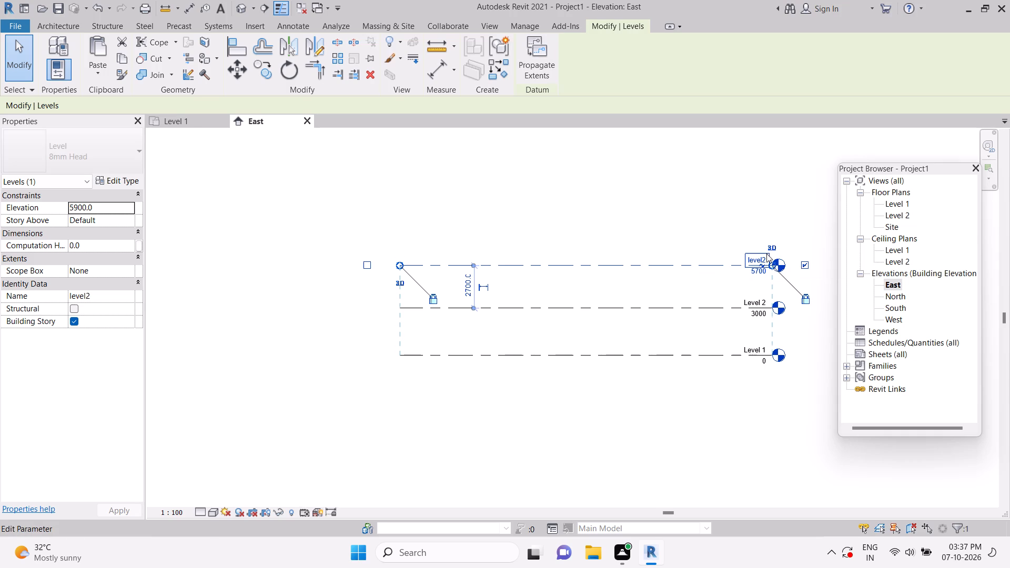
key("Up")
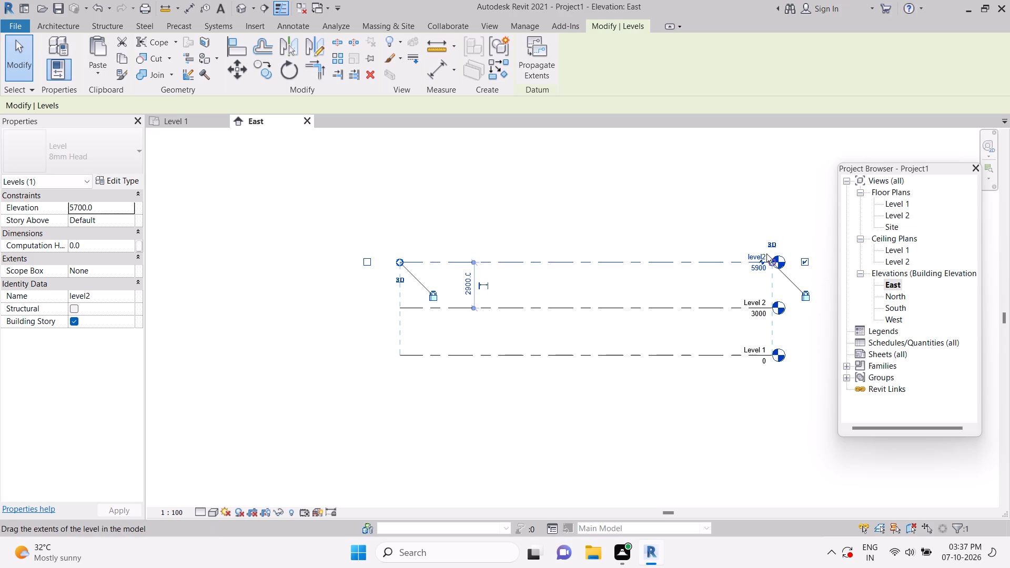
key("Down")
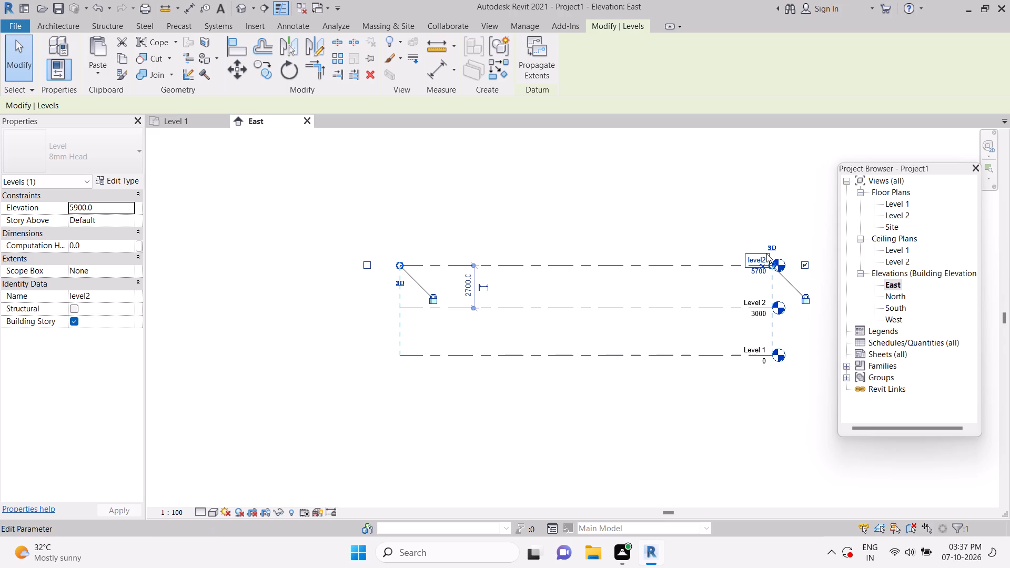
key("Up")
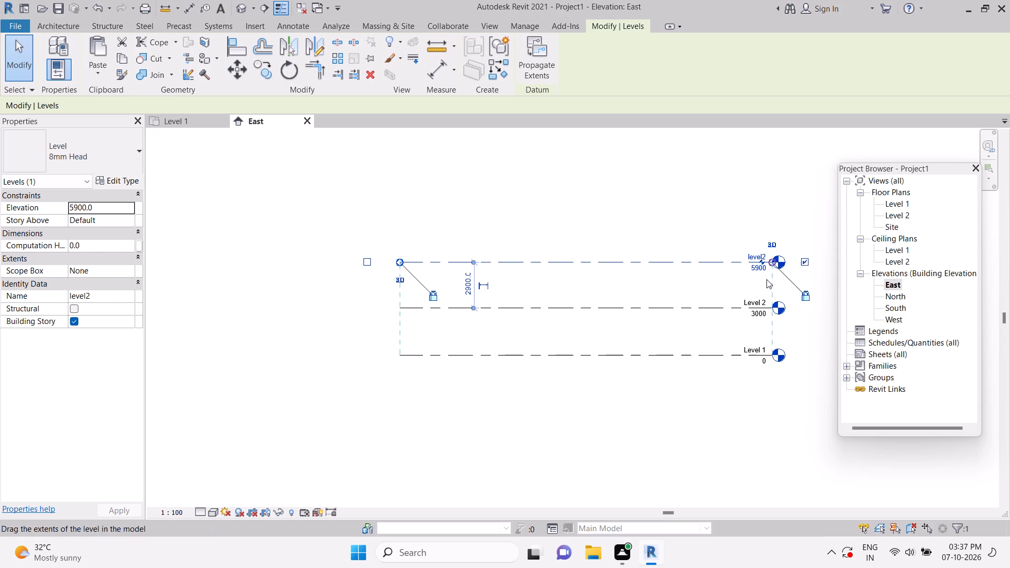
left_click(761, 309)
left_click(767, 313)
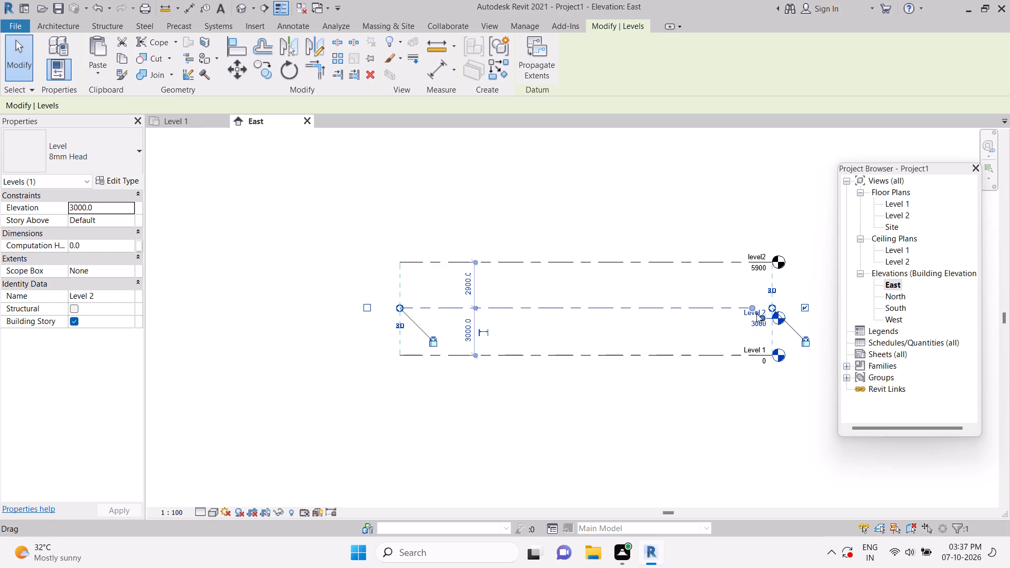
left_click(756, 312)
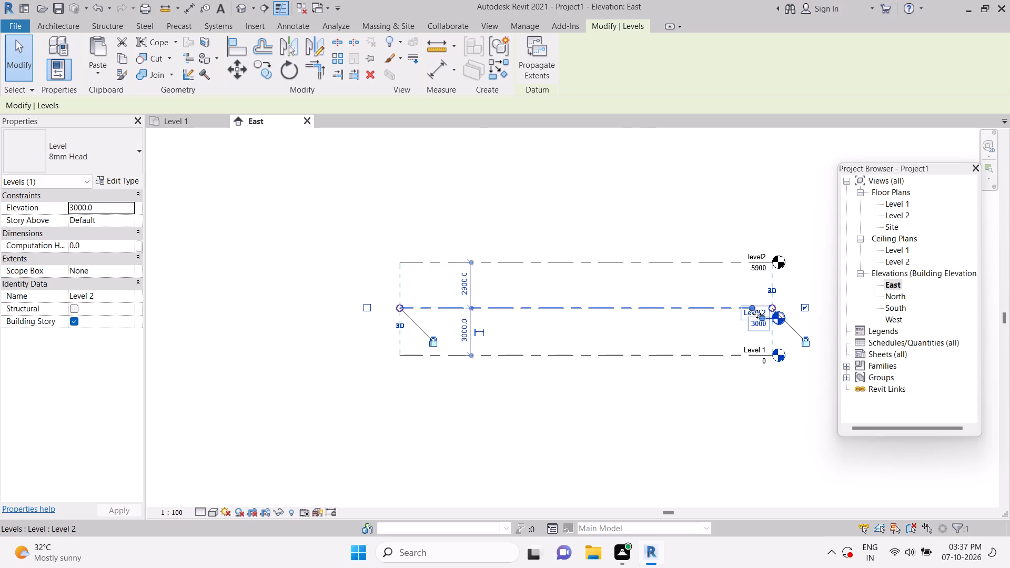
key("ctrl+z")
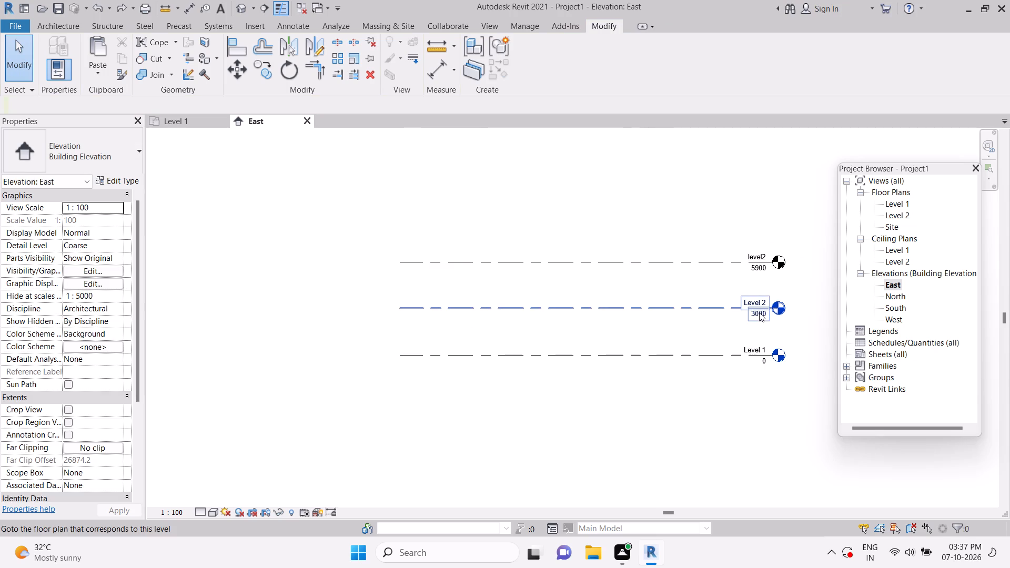
Rename the middle level at 3000 mm as level1 and rename its corresponding views too.
left_click(768, 293)
left_click(765, 295)
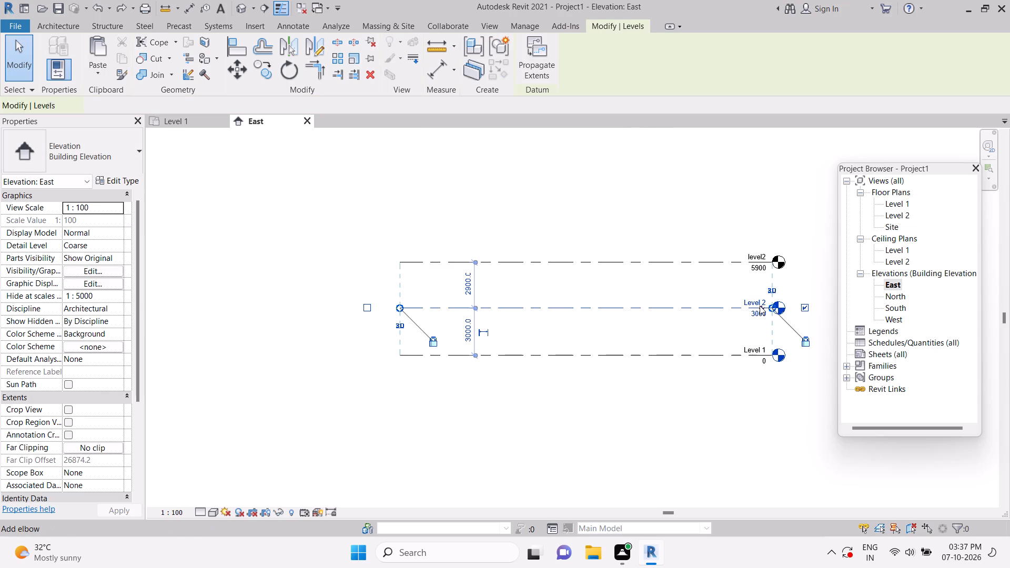
left_click(755, 299)
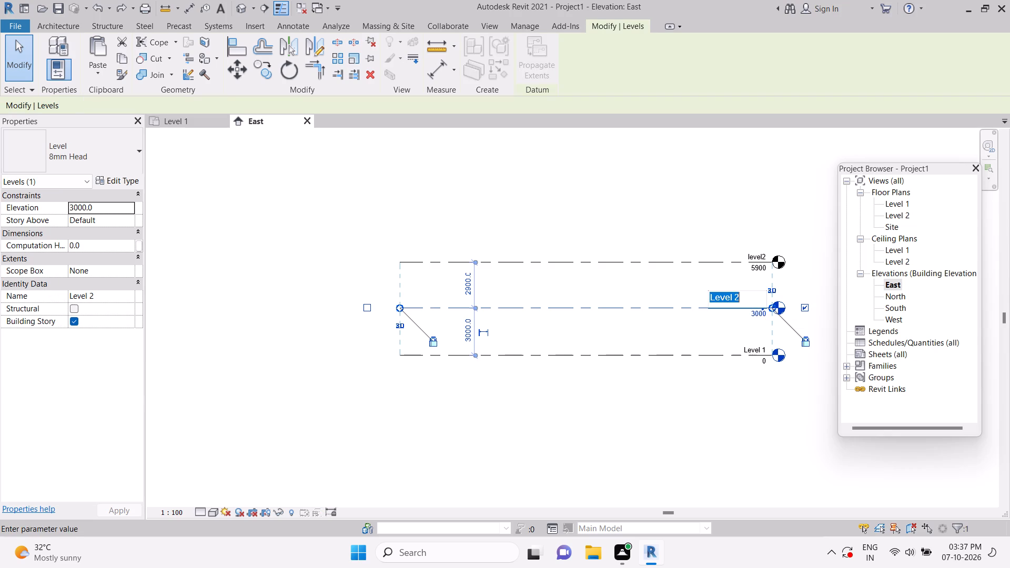
key("BackSpace")
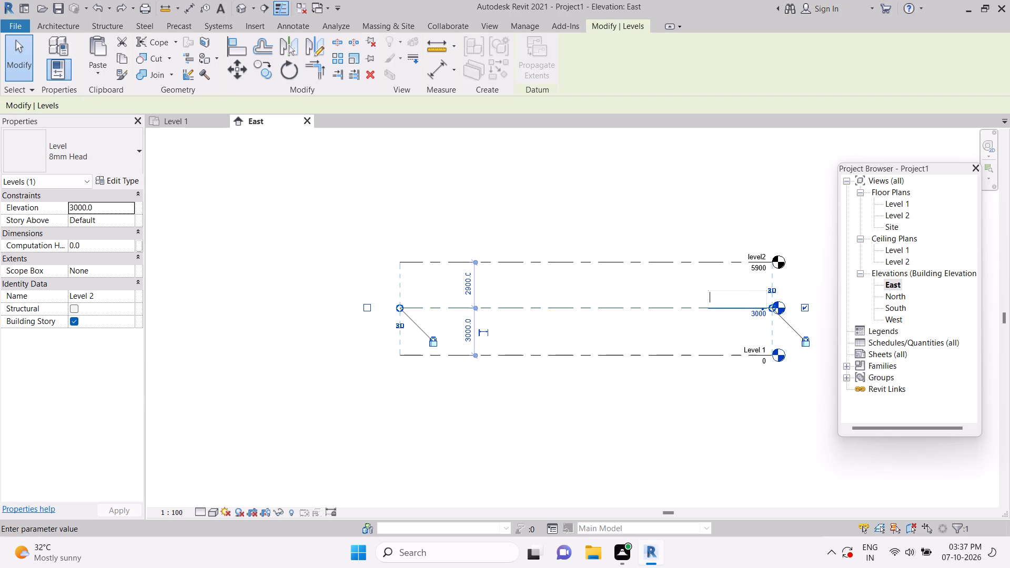
type("level")
key("1")
key("Return")
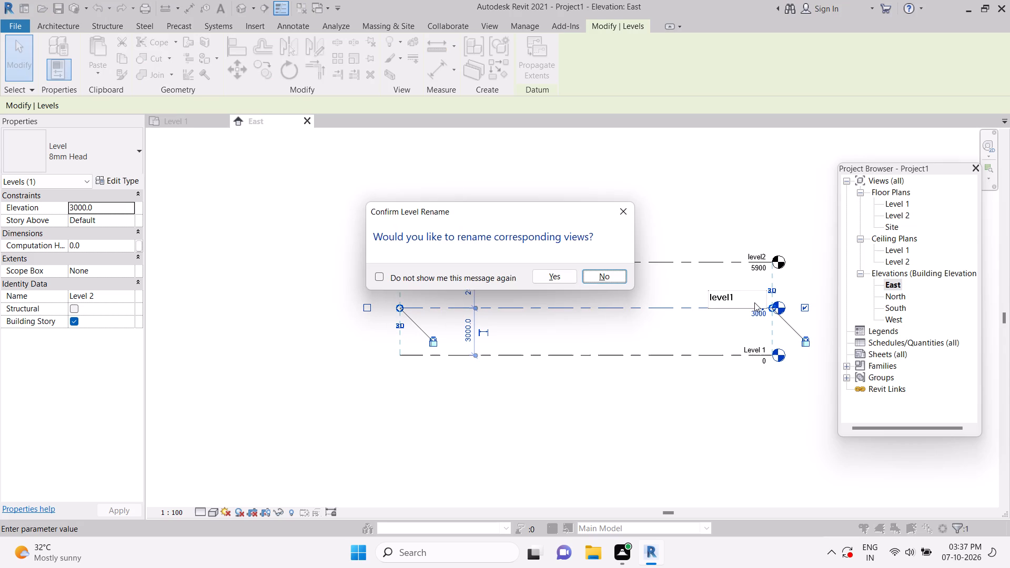
left_click(553, 277)
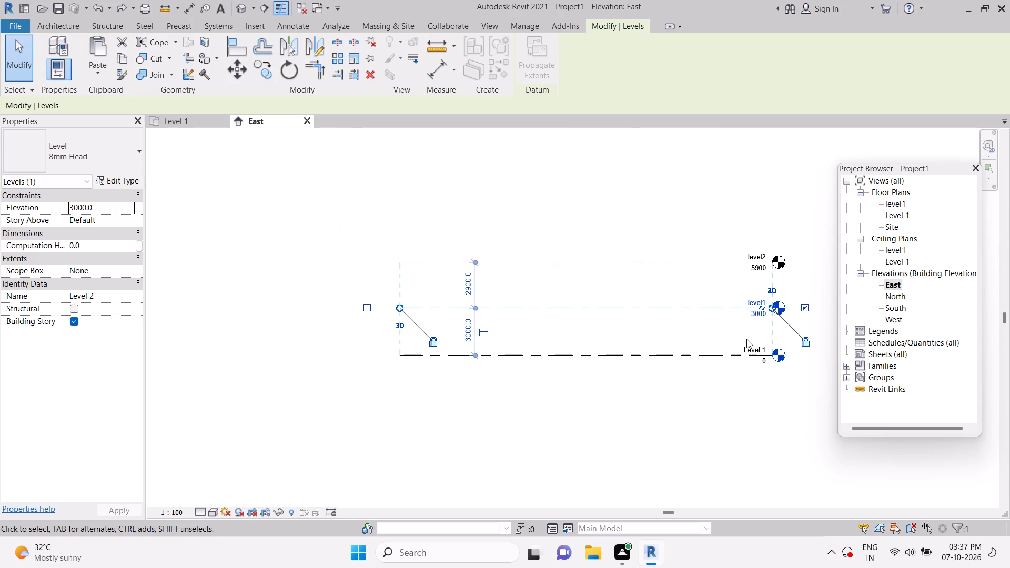
Rename the lowest level, Level 1, as ground floor and rename its corresponding views too.
left_click(765, 352)
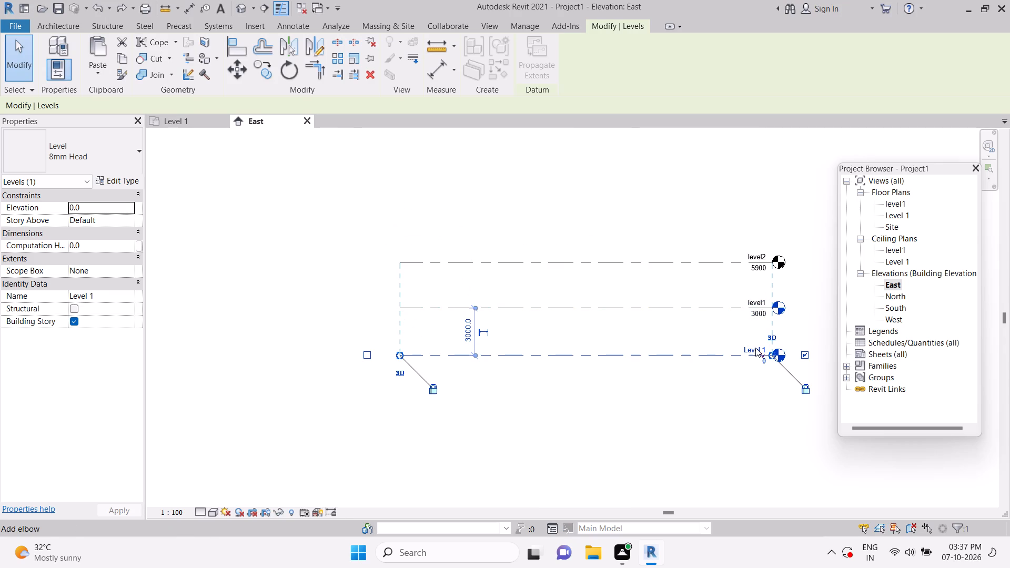
double_click(755, 347)
key("BackSpace")
key("BackSpace")
key("BackSpace")
key("BackSpace")
key("BackSpace")
key("BackSpace")
key("BackSpace")
key("BackSpace")
key("BackSpace")
key("BackSpace")
key("BackSpace")
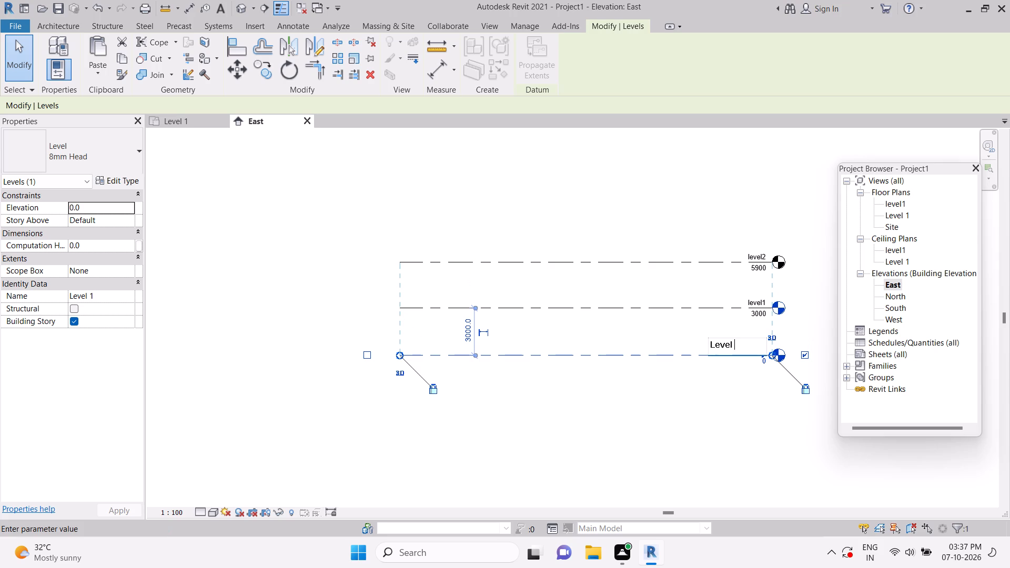
type("ground")
key("space")
type("floor")
key("Return")
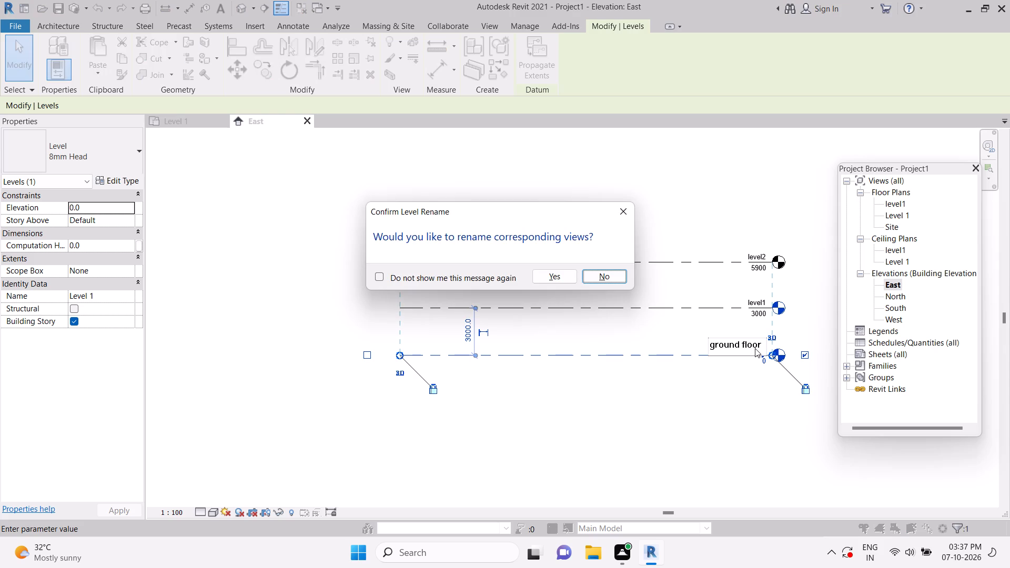
left_click(547, 271)
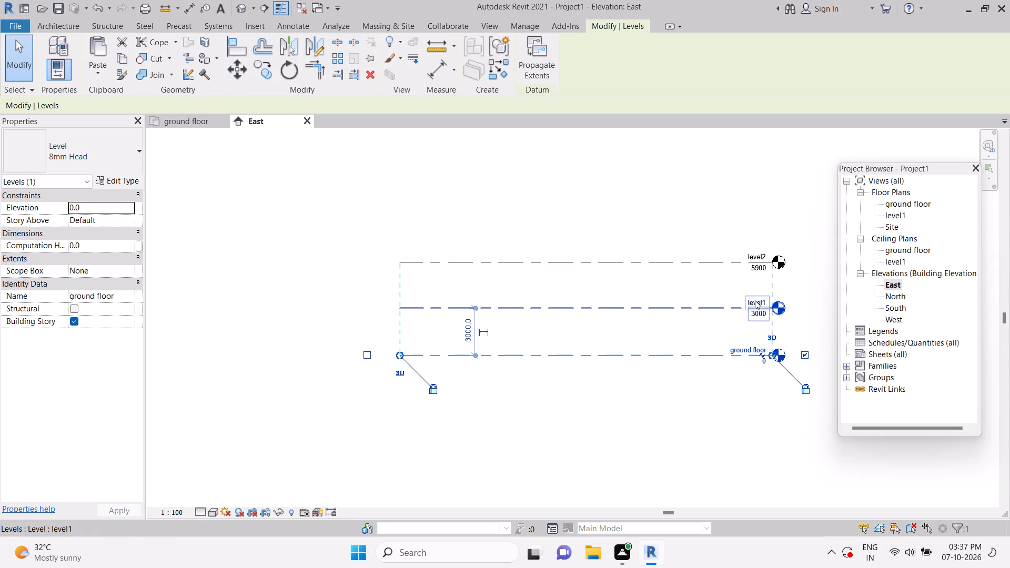
left_click(549, 412)
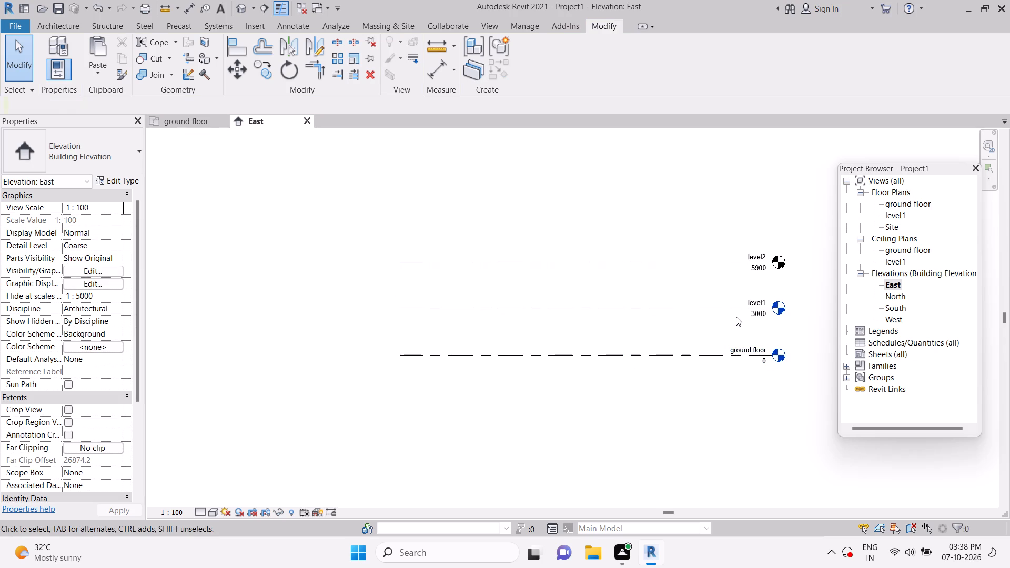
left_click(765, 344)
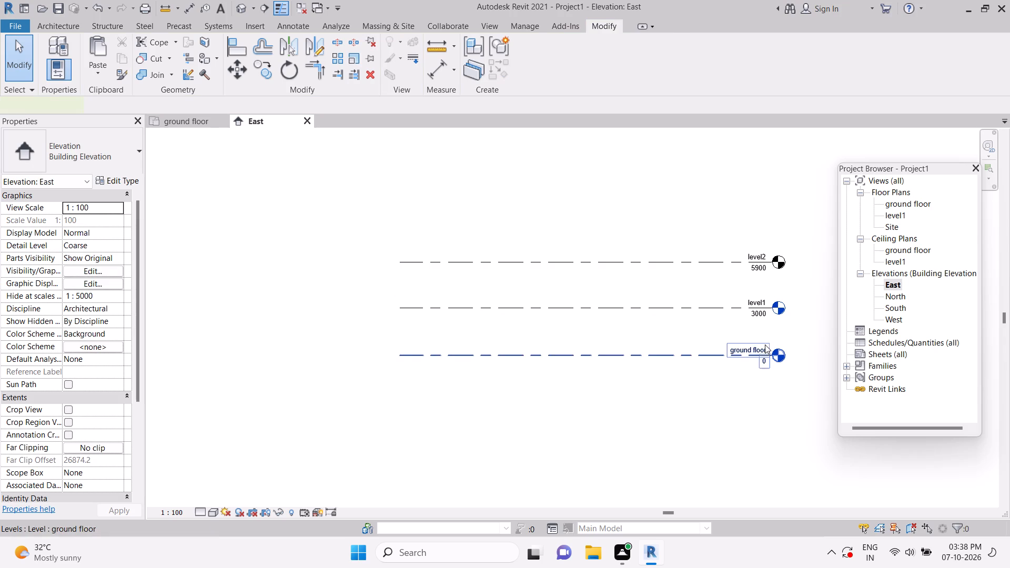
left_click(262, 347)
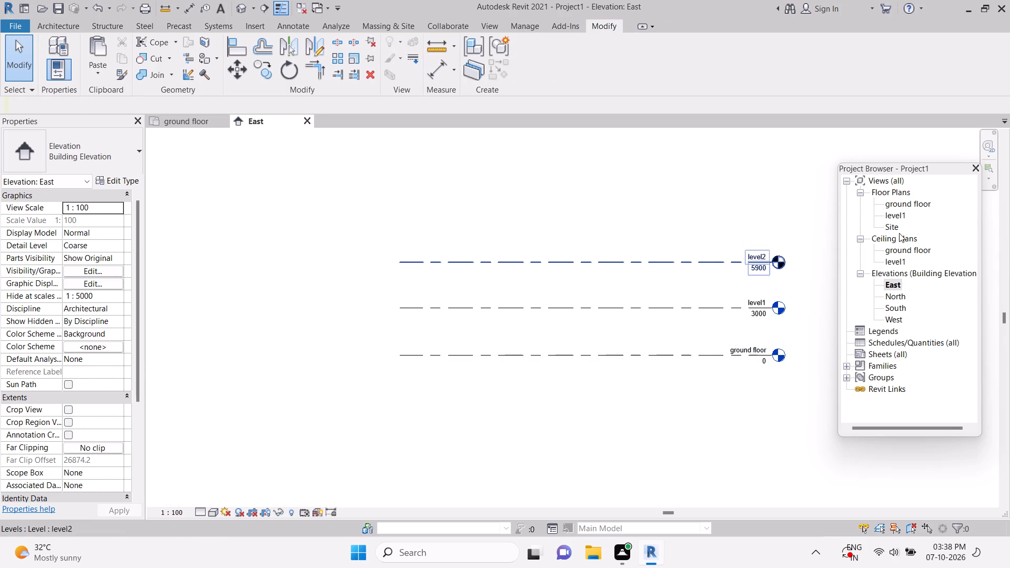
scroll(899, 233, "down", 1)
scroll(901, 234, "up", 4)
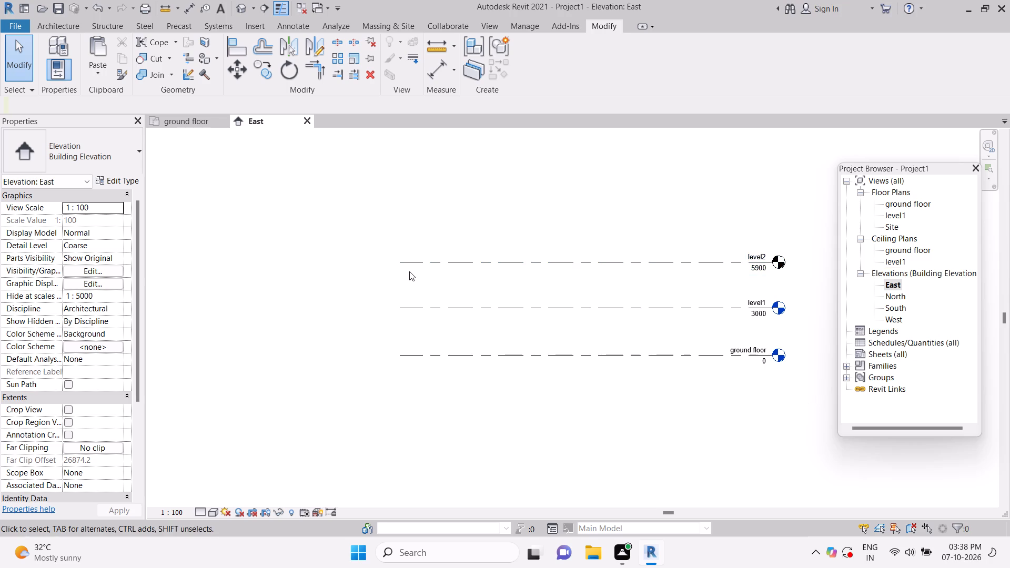
Switch to the ground floor plan and create the default 3D view.
left_click(205, 121)
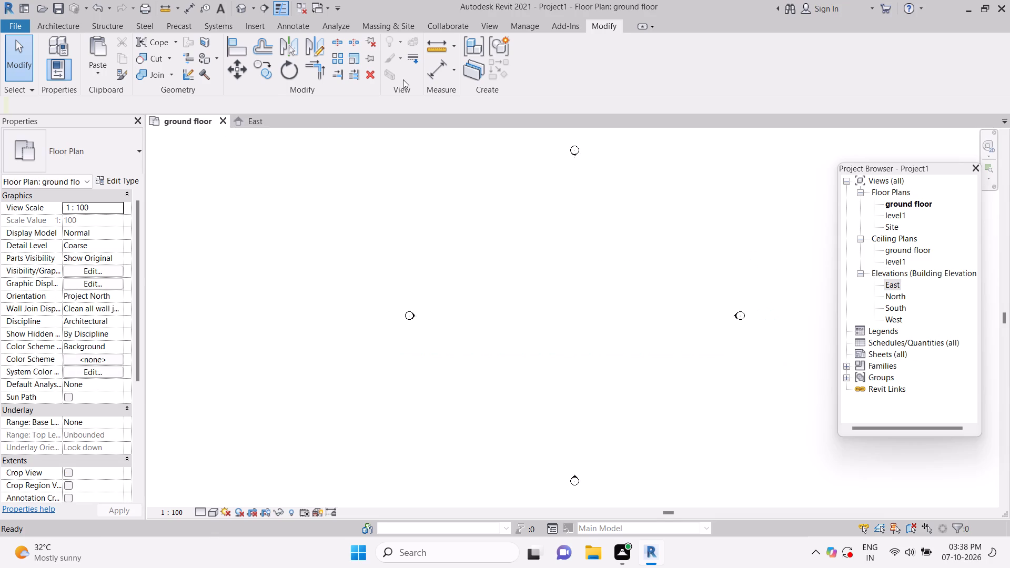
left_click(482, 26)
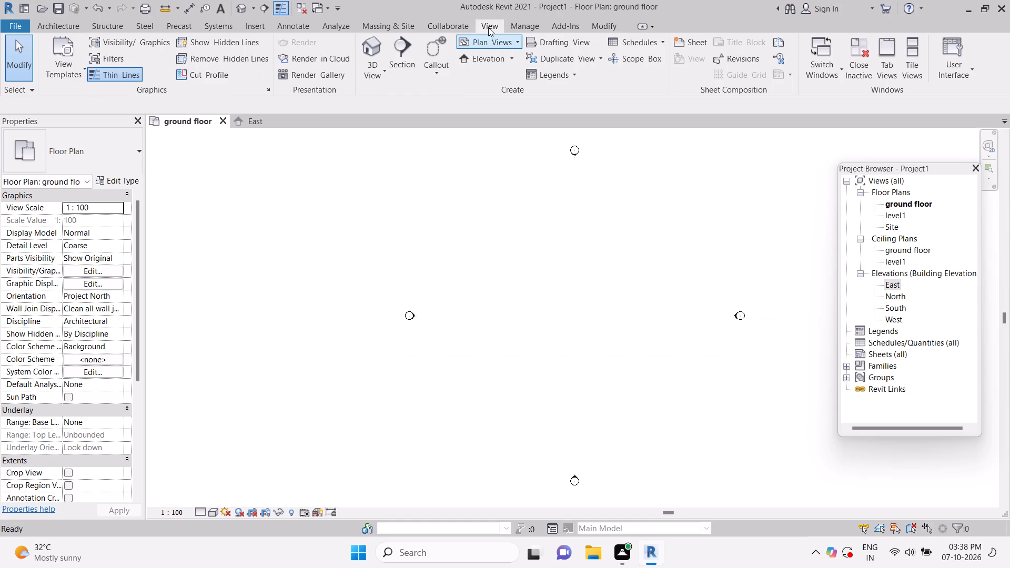
double_click(377, 47)
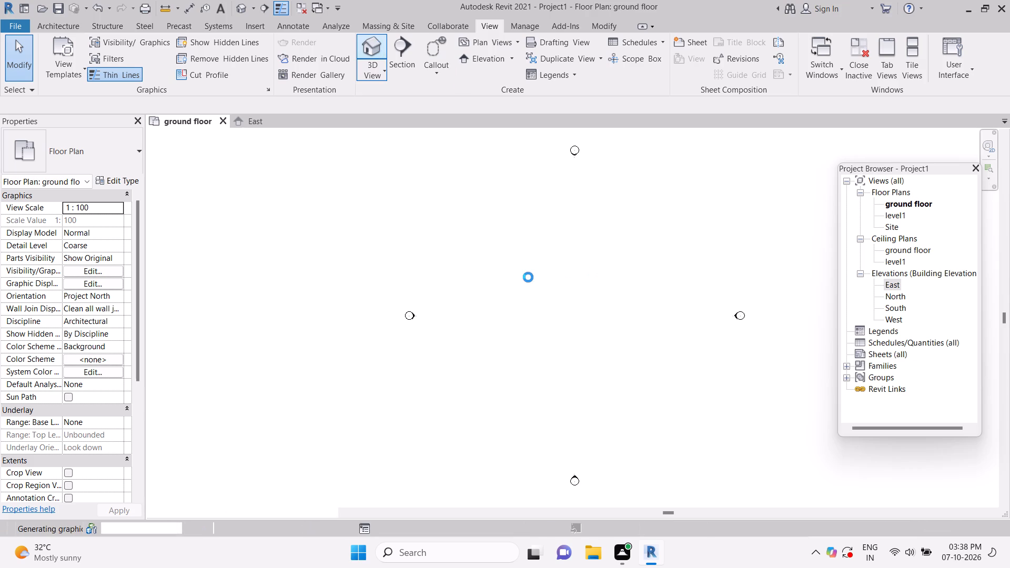
Examine the level planes in the 3D view, selecting level2 and the ground floor in turn.
scroll(517, 266, "up", 2)
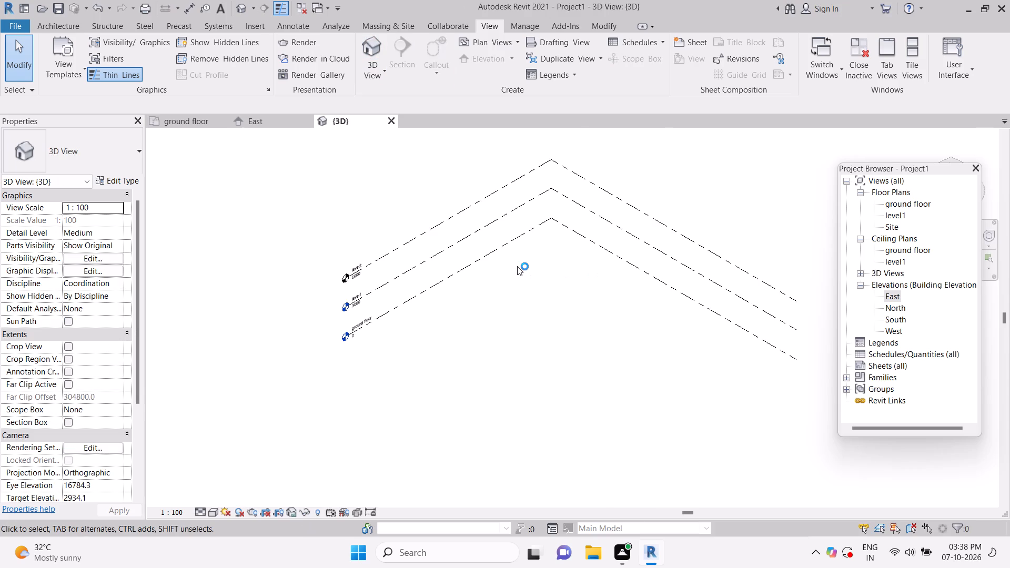
scroll(517, 266, "up", 2)
scroll(517, 266, "down", 5)
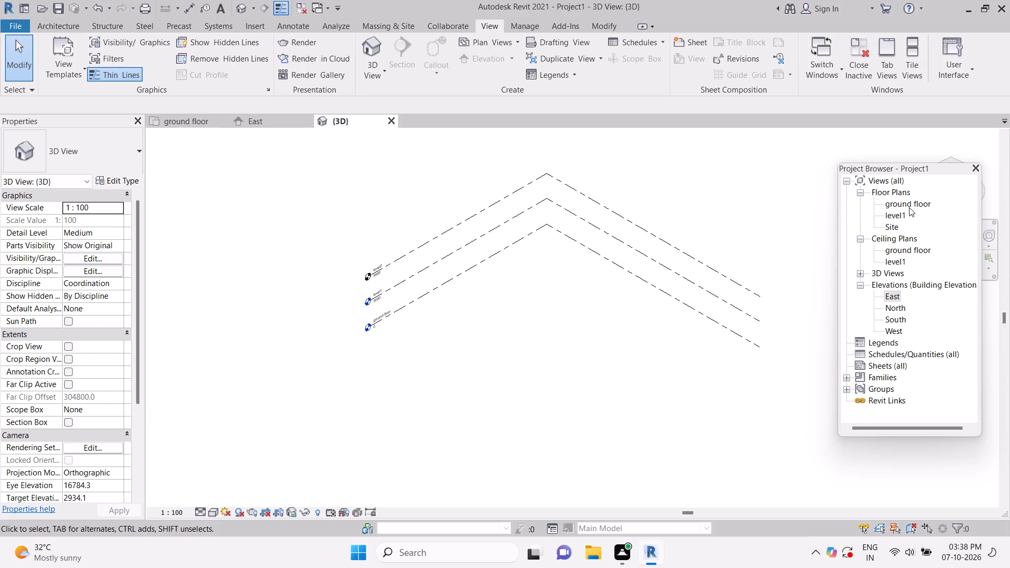
left_click(389, 264)
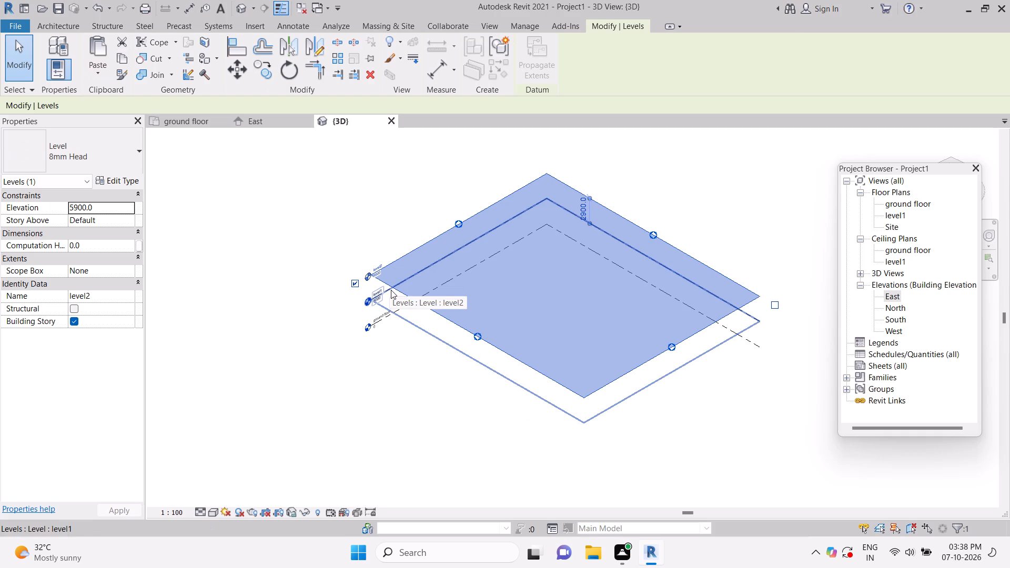
left_click(410, 306)
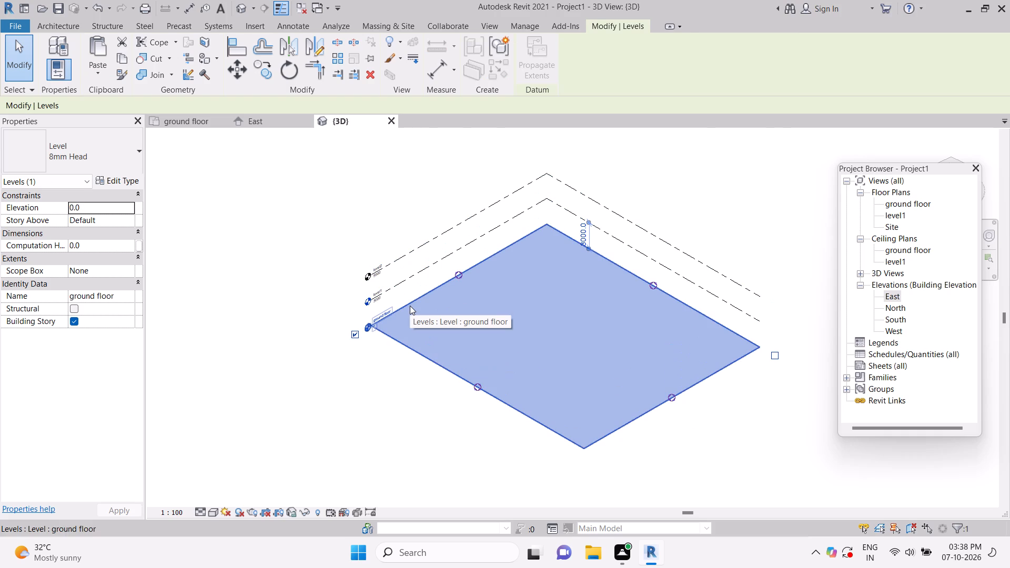
left_click(448, 317)
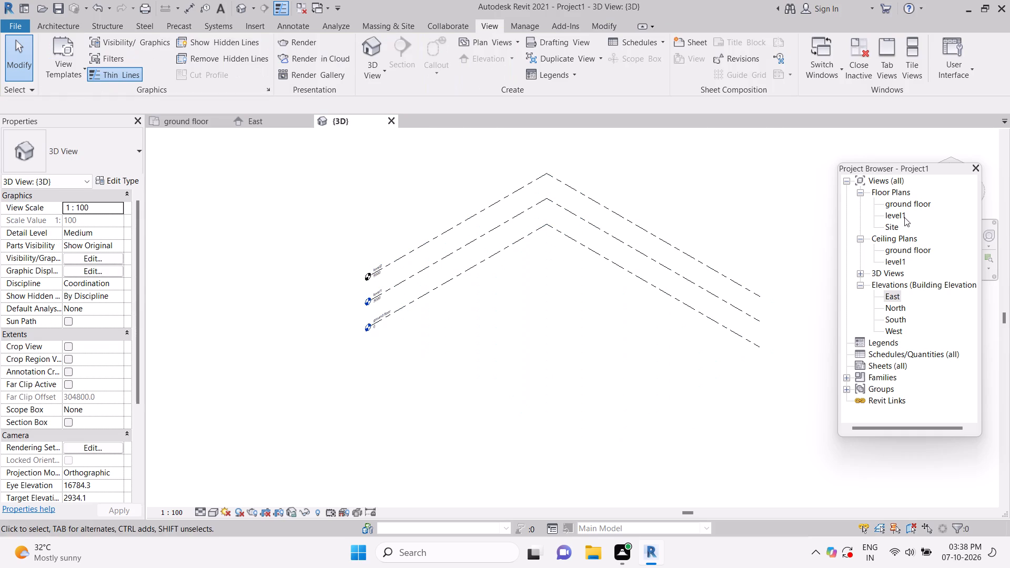
Open the Site floor plan.
scroll(907, 238, "down", 3)
scroll(907, 238, "up", 8)
left_click(902, 224)
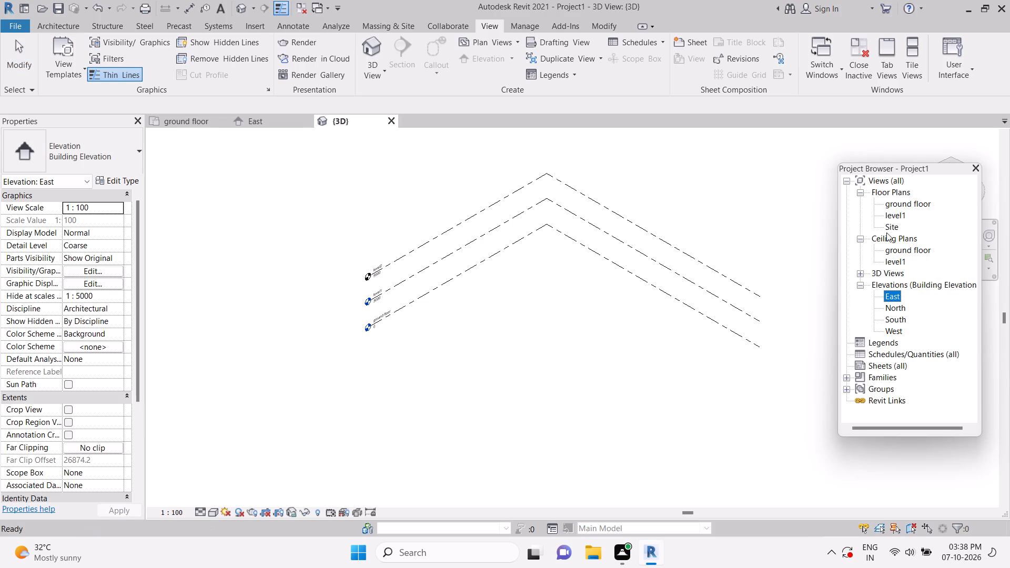
left_click(896, 227)
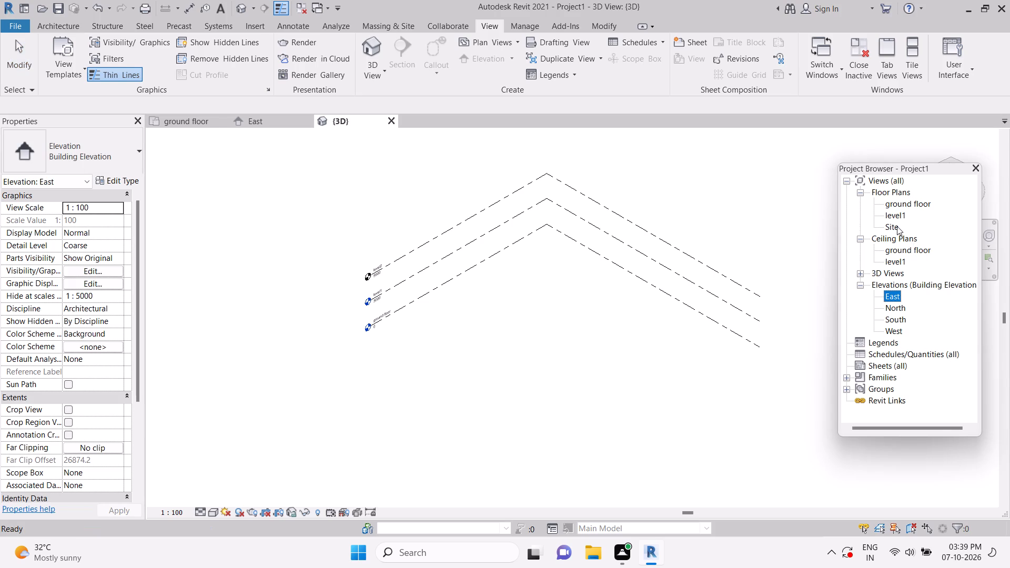
double_click(897, 226)
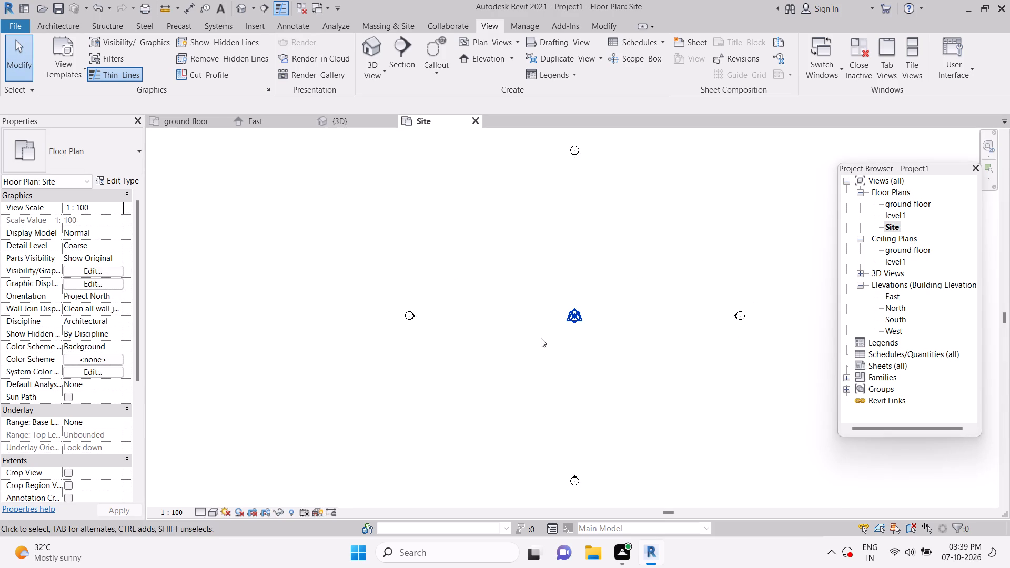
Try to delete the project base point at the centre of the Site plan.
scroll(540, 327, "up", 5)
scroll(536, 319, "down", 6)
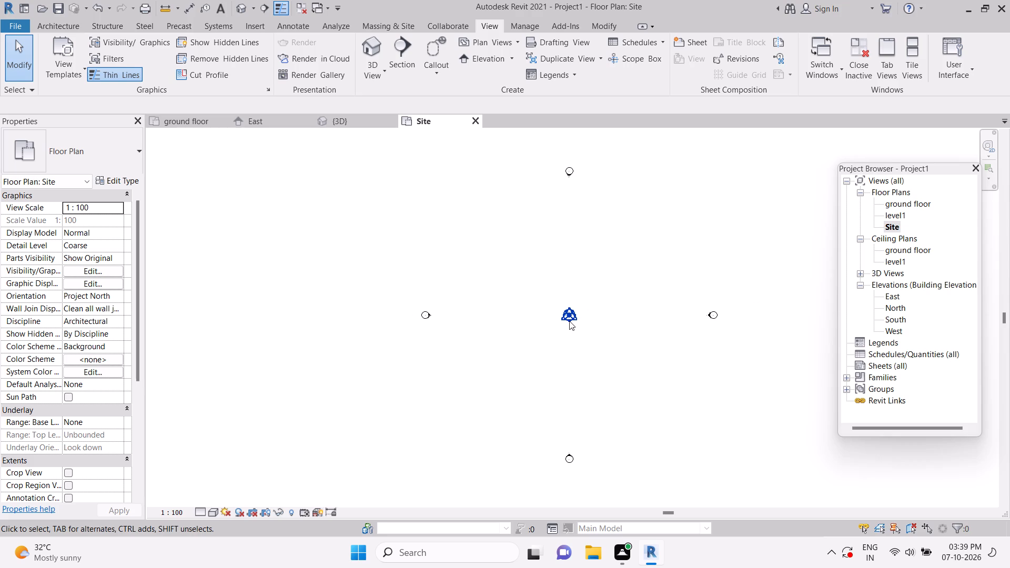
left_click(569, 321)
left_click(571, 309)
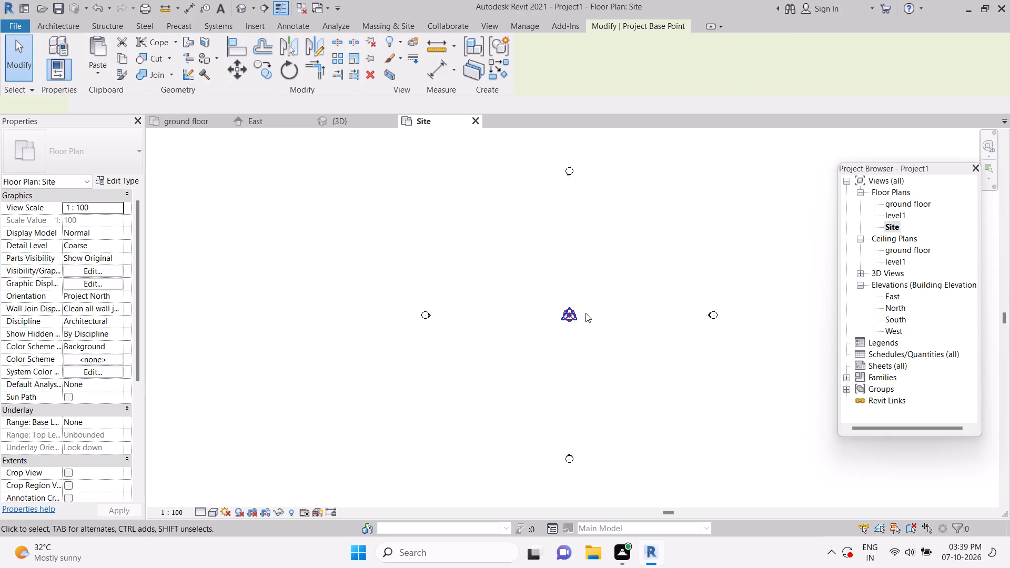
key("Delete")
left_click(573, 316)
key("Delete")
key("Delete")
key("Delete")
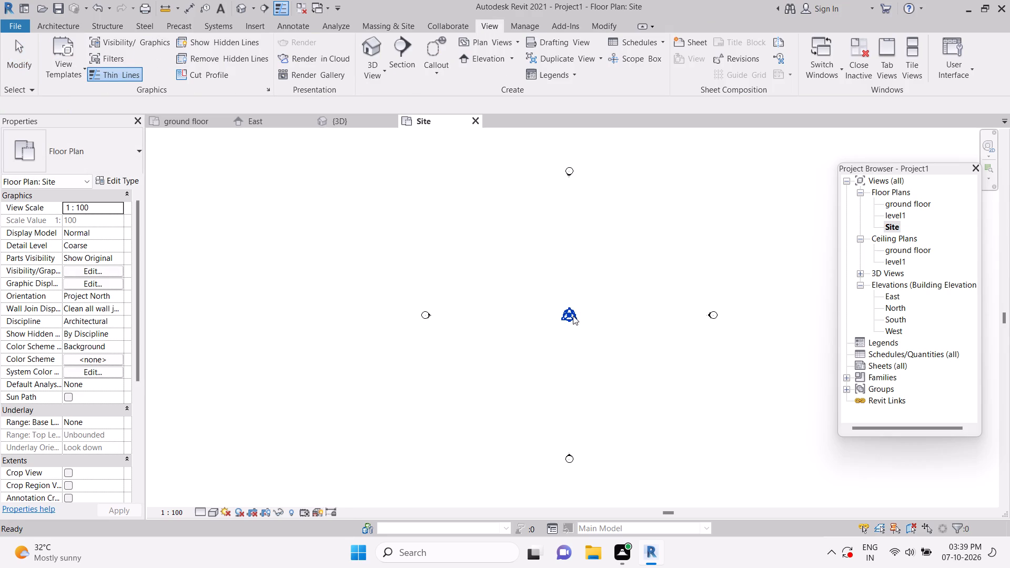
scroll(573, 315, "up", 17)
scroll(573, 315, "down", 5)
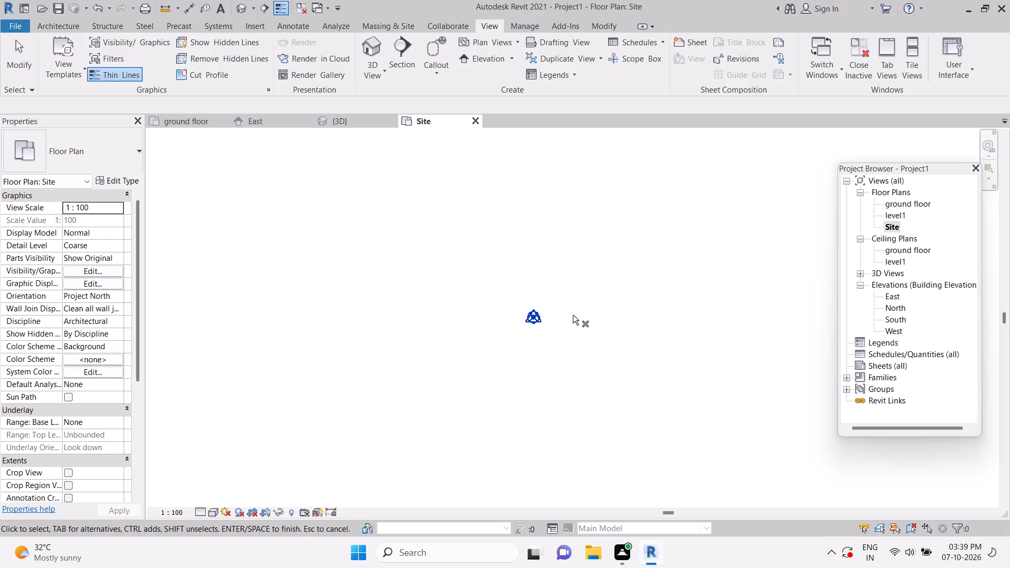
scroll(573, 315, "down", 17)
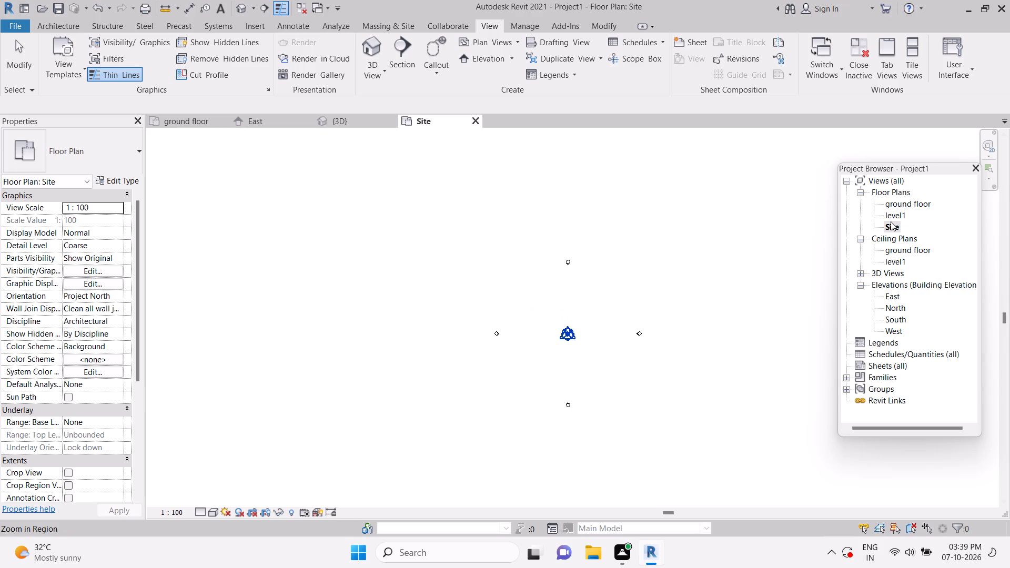
Return to the East elevation and inspect the level heads of level2, level1 and ground floor up close.
double_click(890, 298)
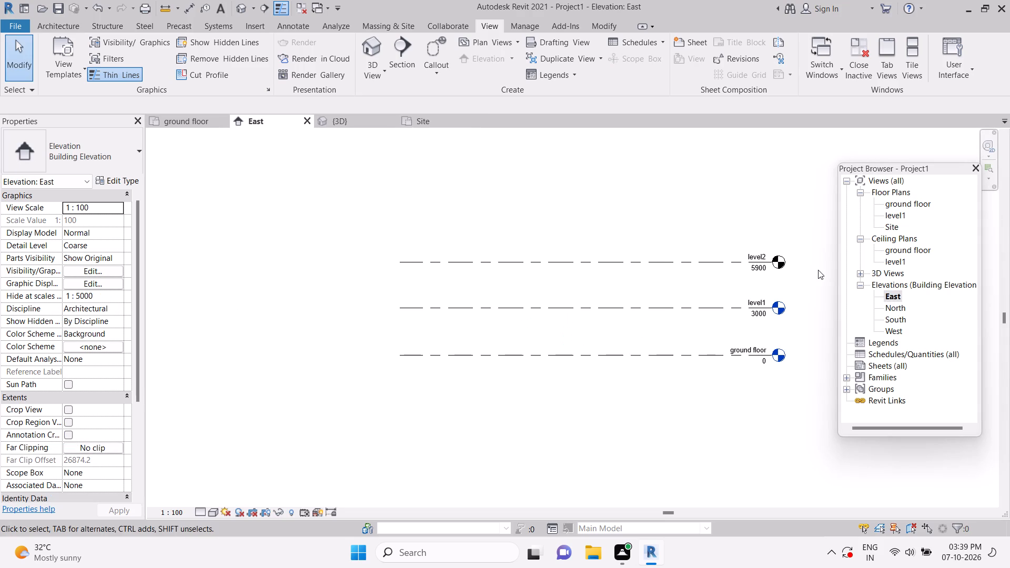
scroll(818, 270, "up", 5)
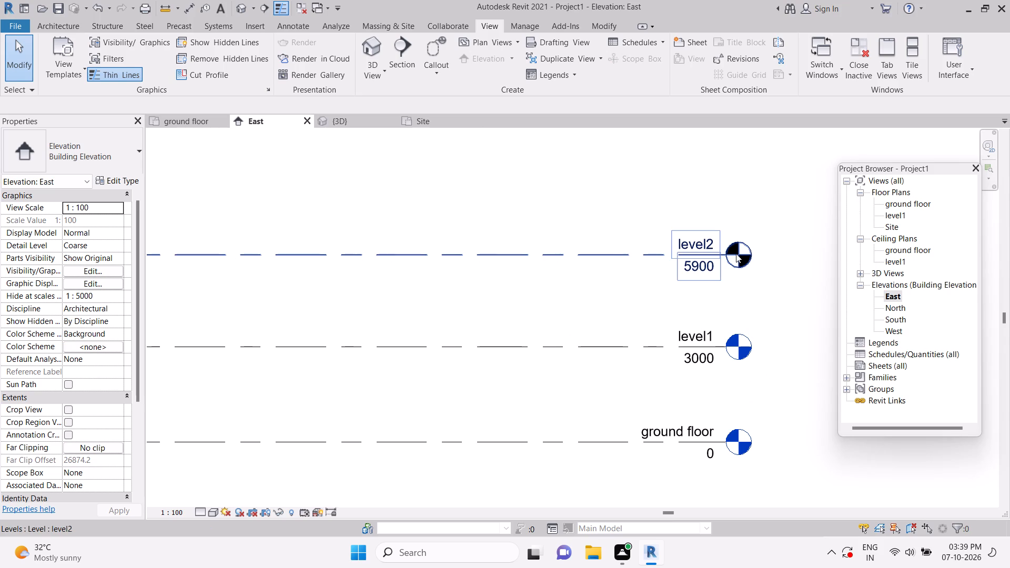
left_click(738, 248)
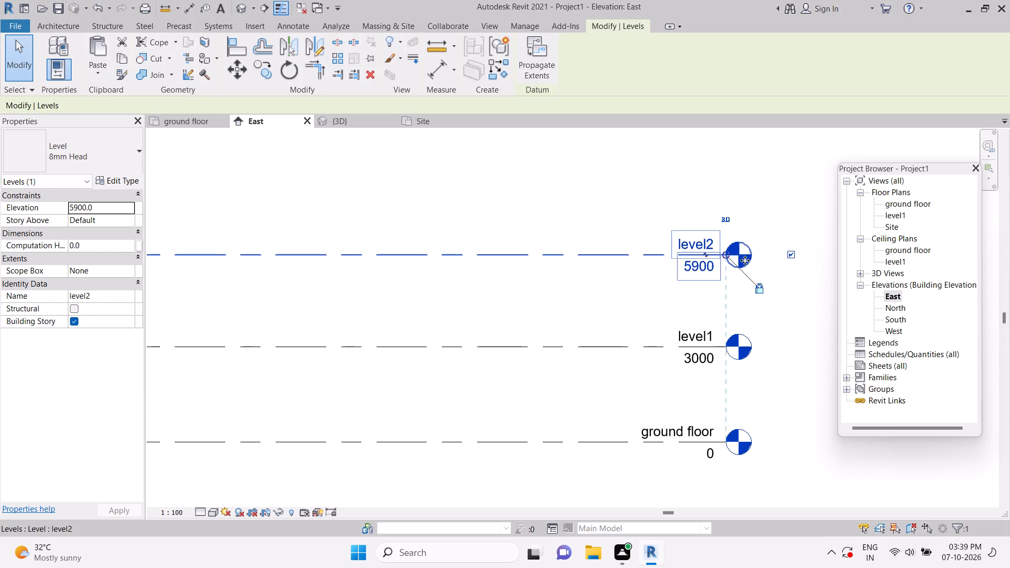
left_click(784, 295)
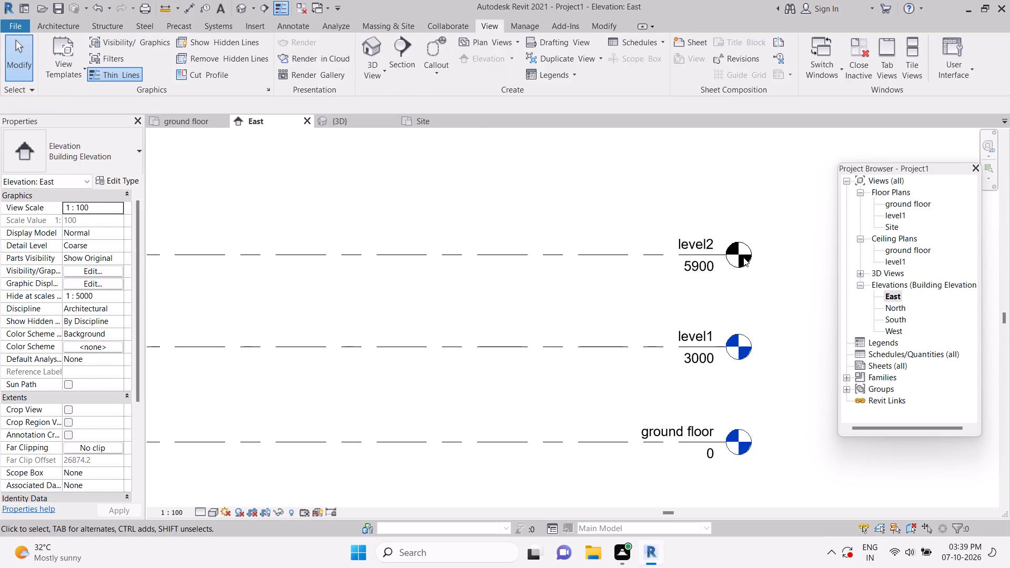
left_click(743, 257)
left_click(751, 357)
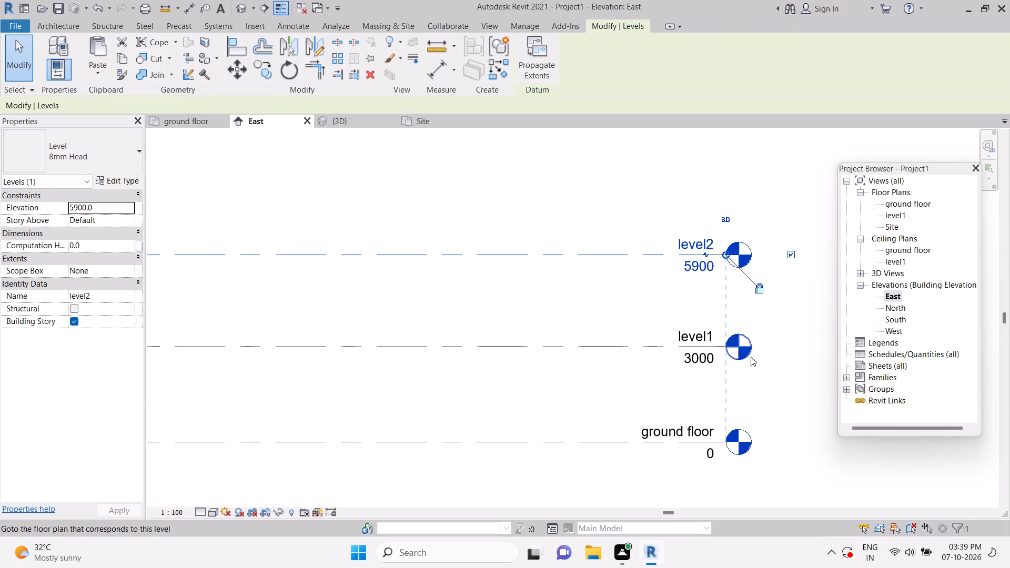
left_click(751, 357)
left_click(744, 350)
left_click(750, 445)
left_click(746, 445)
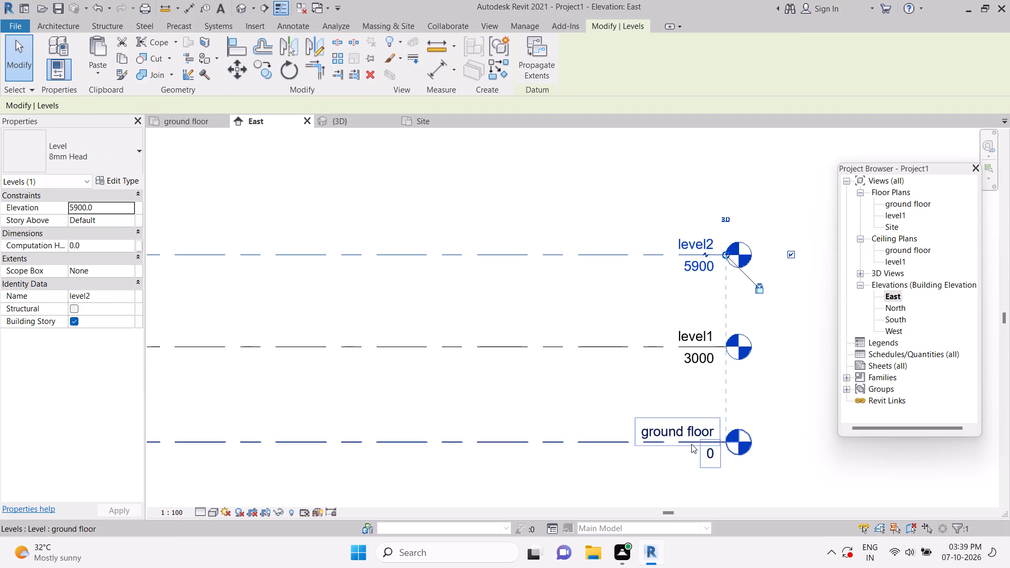
left_click(691, 444)
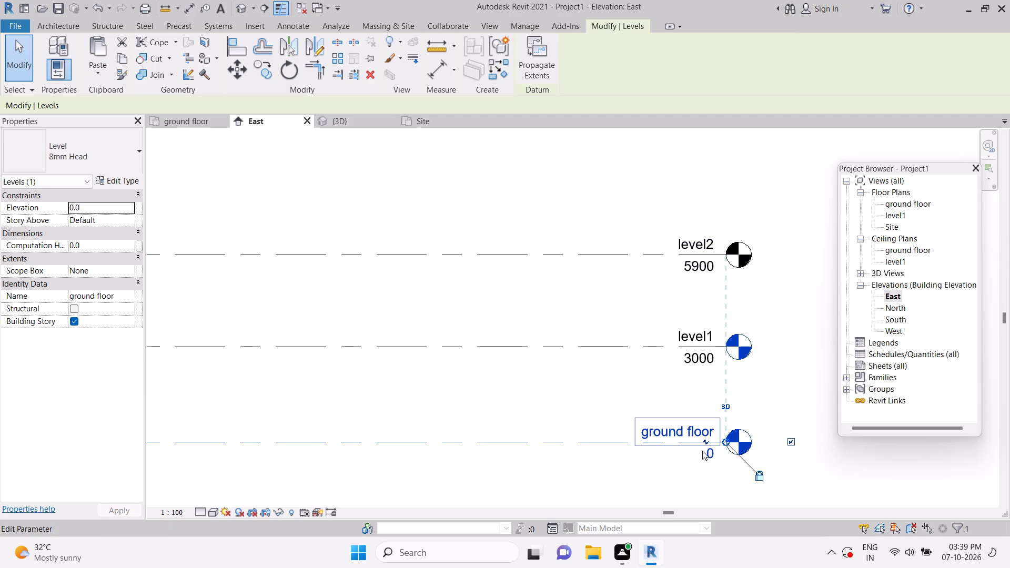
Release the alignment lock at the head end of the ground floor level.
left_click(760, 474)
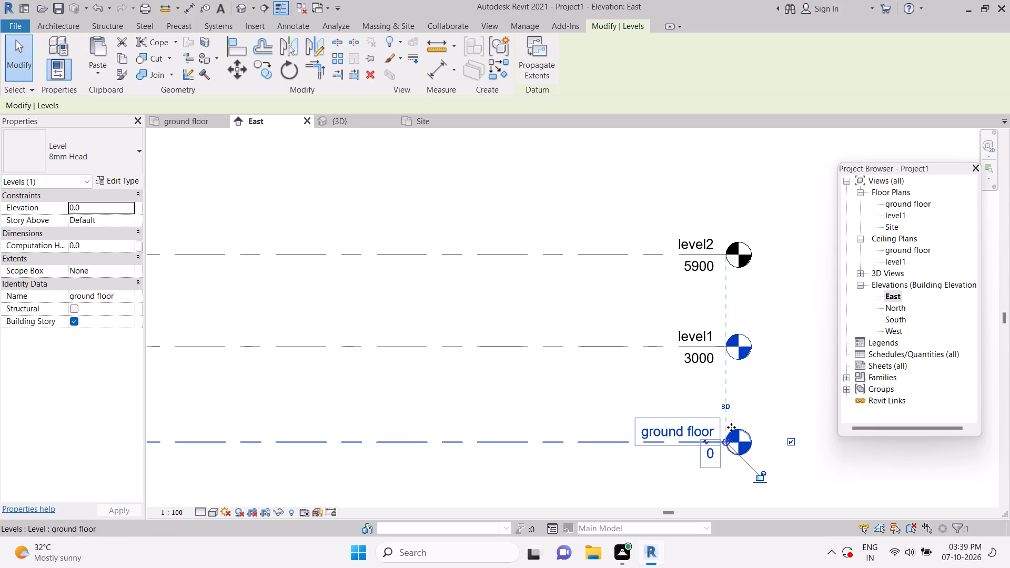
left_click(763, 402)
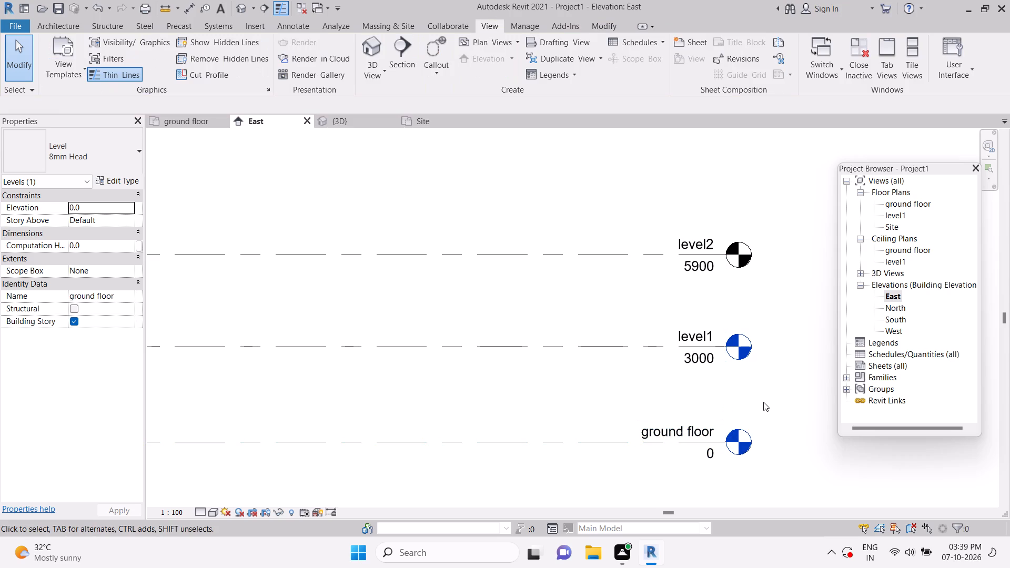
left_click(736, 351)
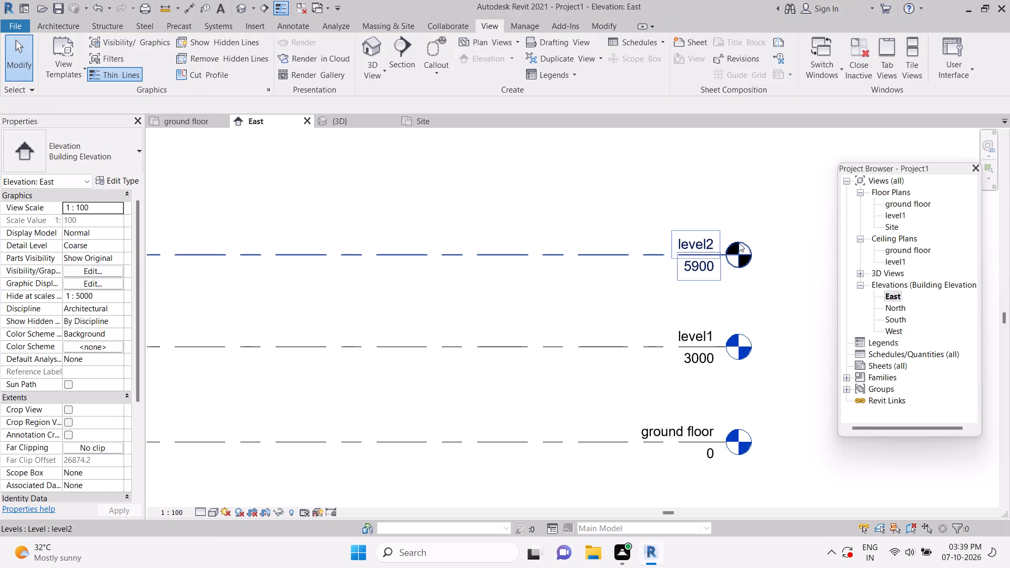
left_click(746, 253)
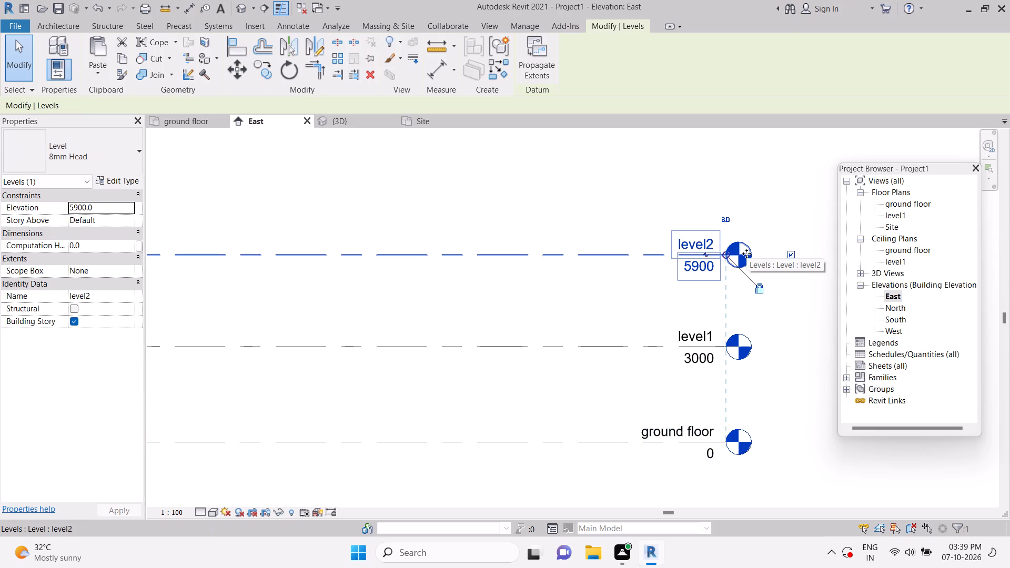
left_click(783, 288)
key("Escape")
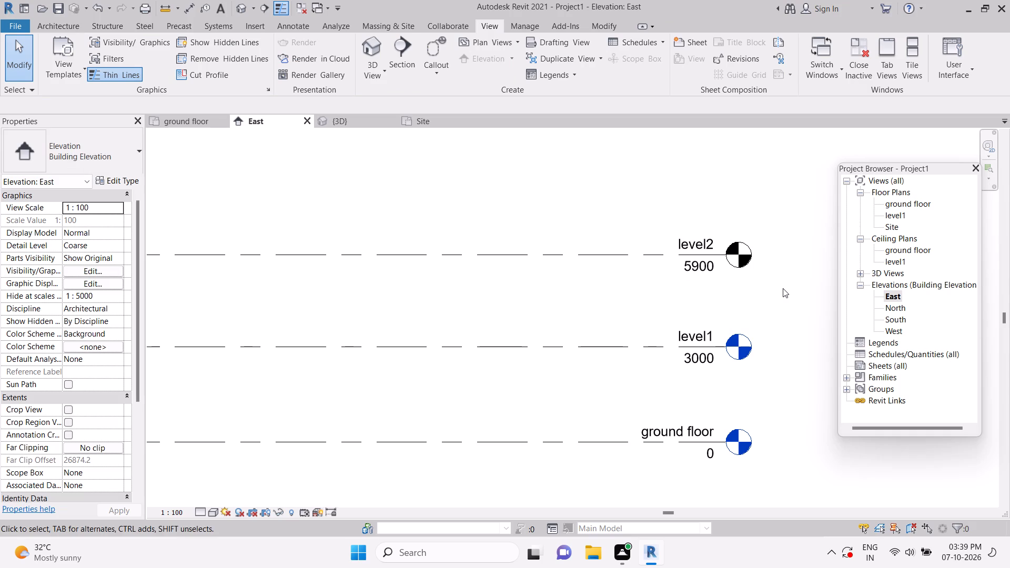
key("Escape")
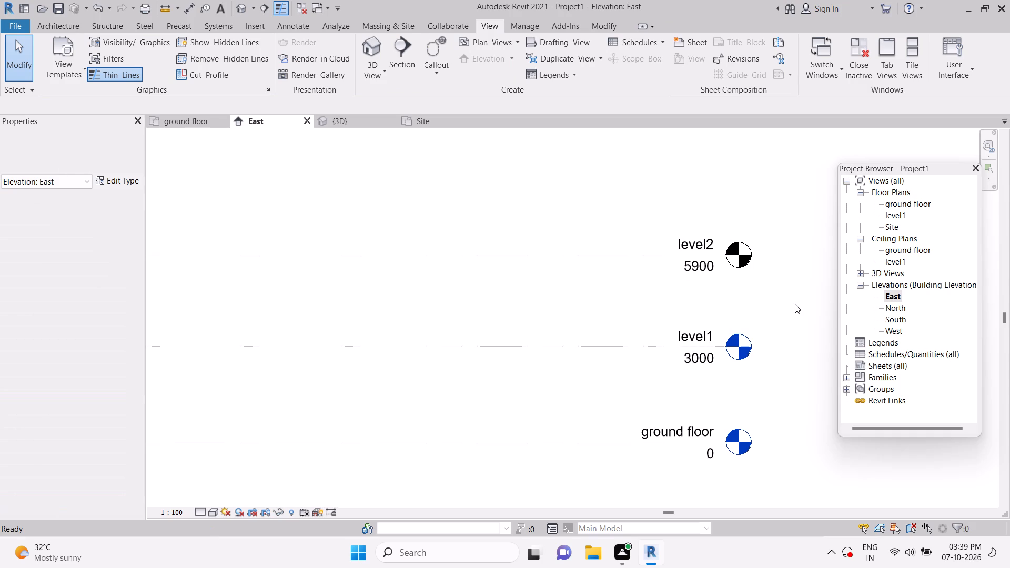
Delete the ground floor level together with its associated floor plan, ceiling plan and Site views.
left_click(714, 424)
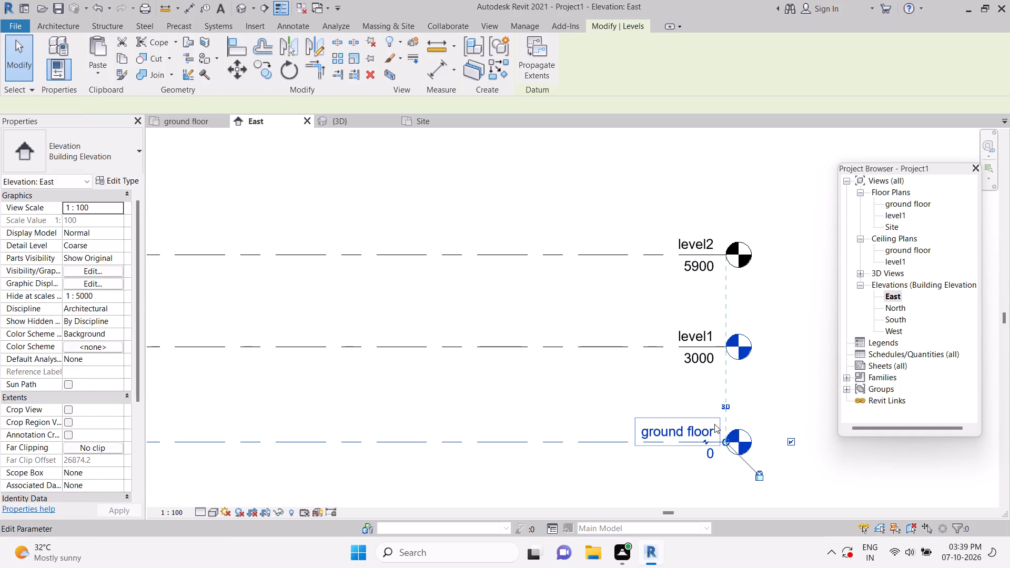
key("BackSpace")
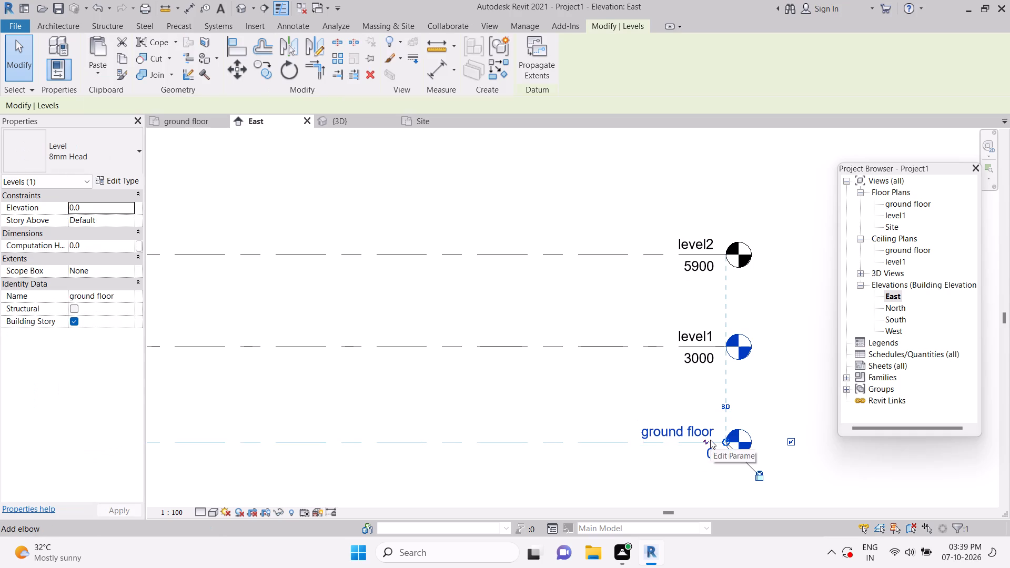
left_click(710, 440)
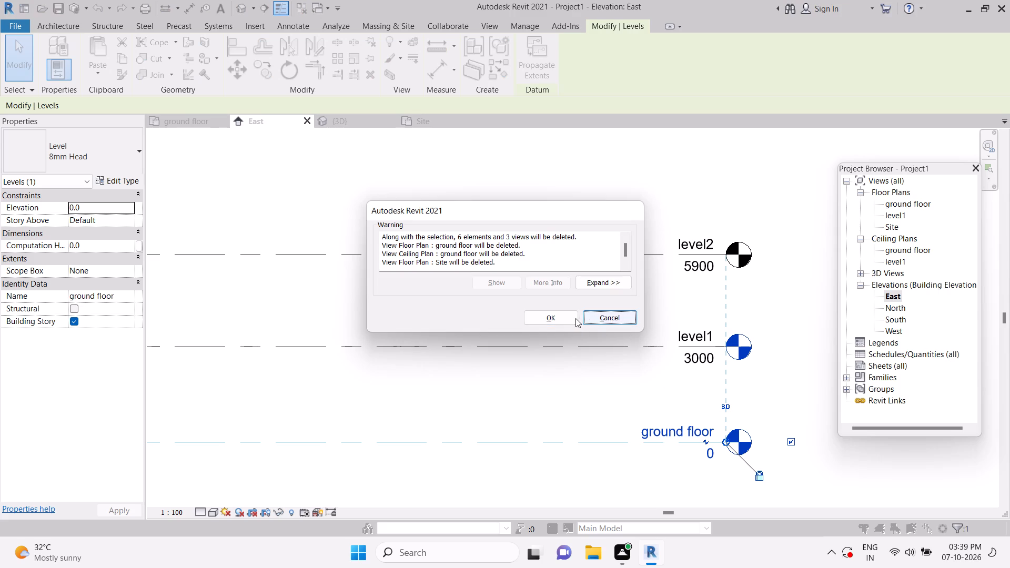
left_click(564, 320)
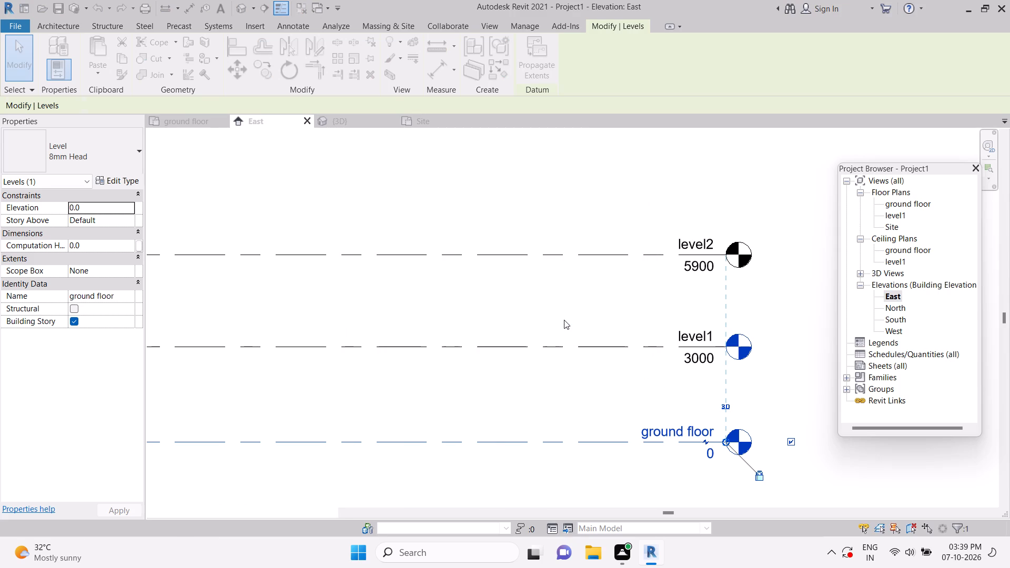
Delete the level2 line above level1 in the East elevation.
scroll(675, 369, "down", 1)
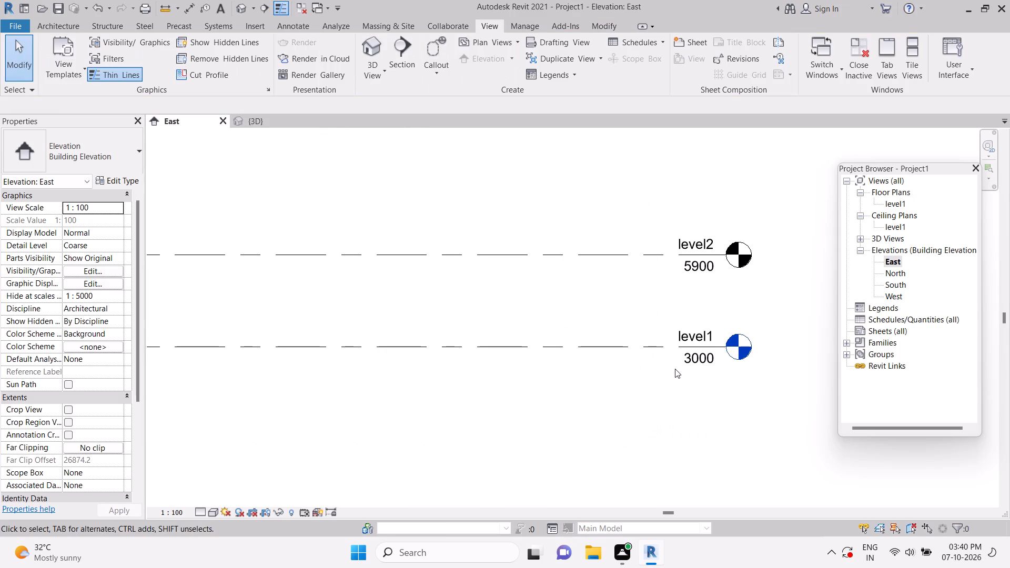
scroll(671, 359, "up", 1)
scroll(671, 359, "down", 1)
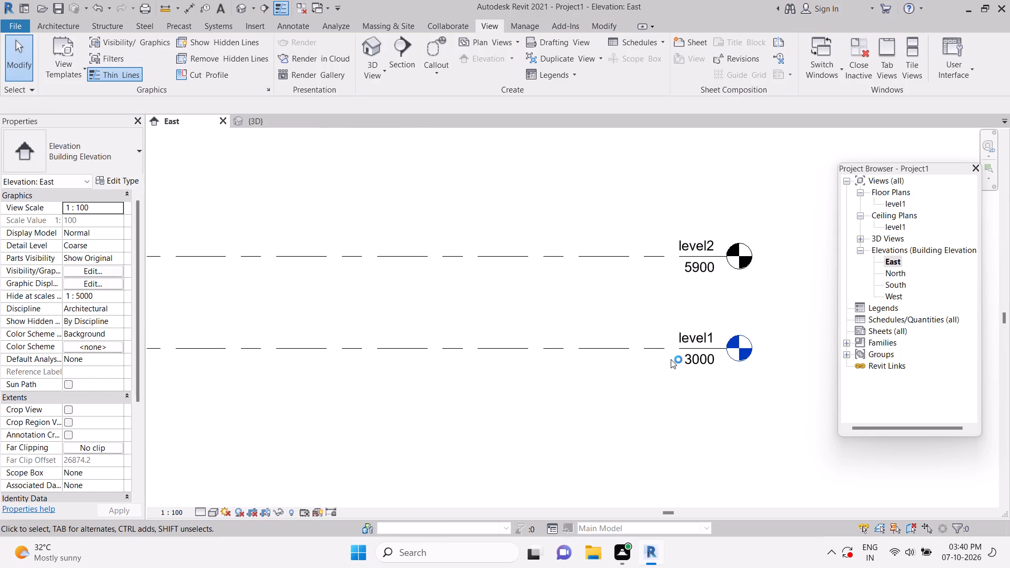
scroll(671, 359, "down", 2)
left_click(721, 293)
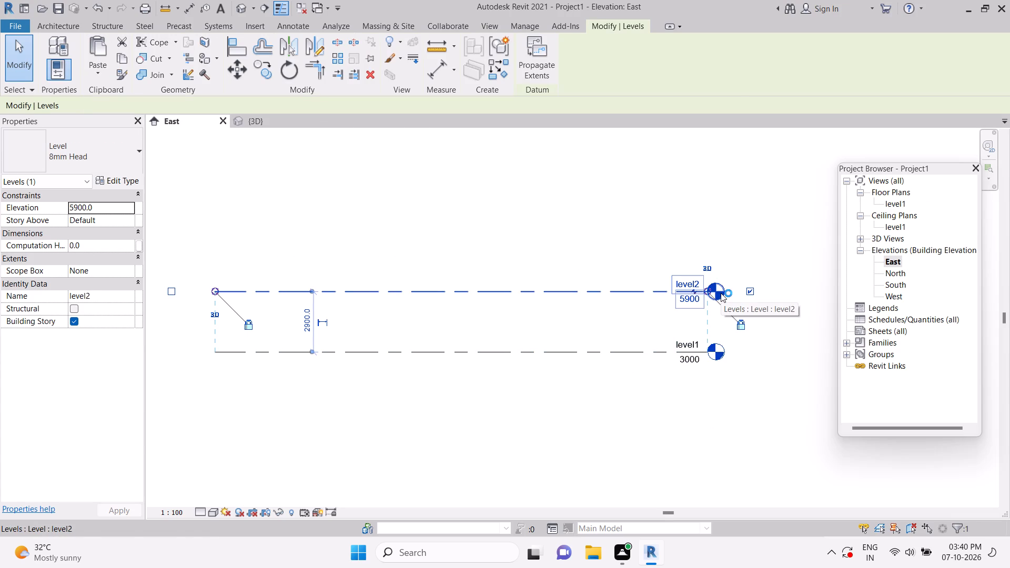
key("Delete")
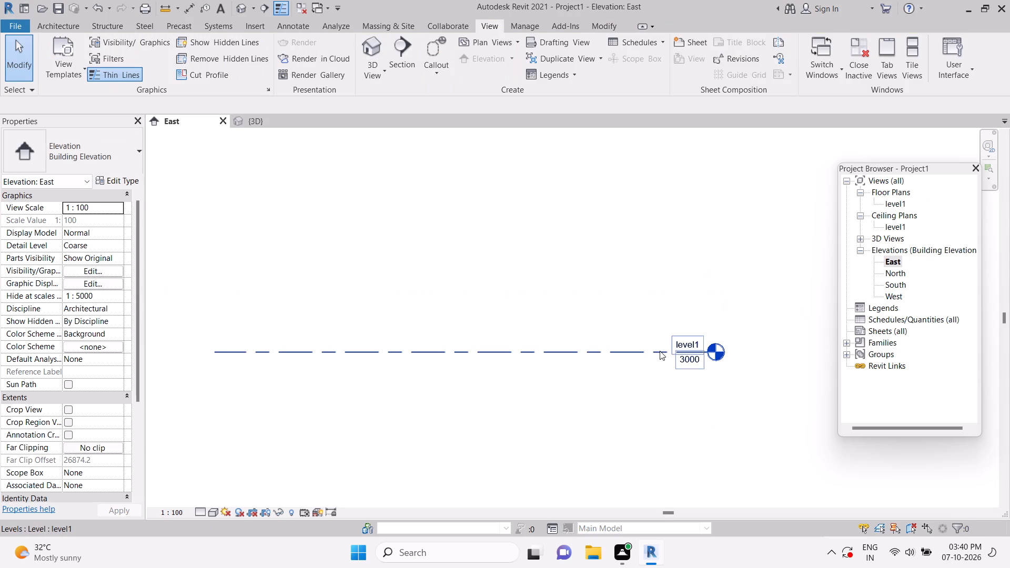
Paste the copied level into the East elevation above level1, at elevation 4300, and finish the paste.
left_click(660, 351)
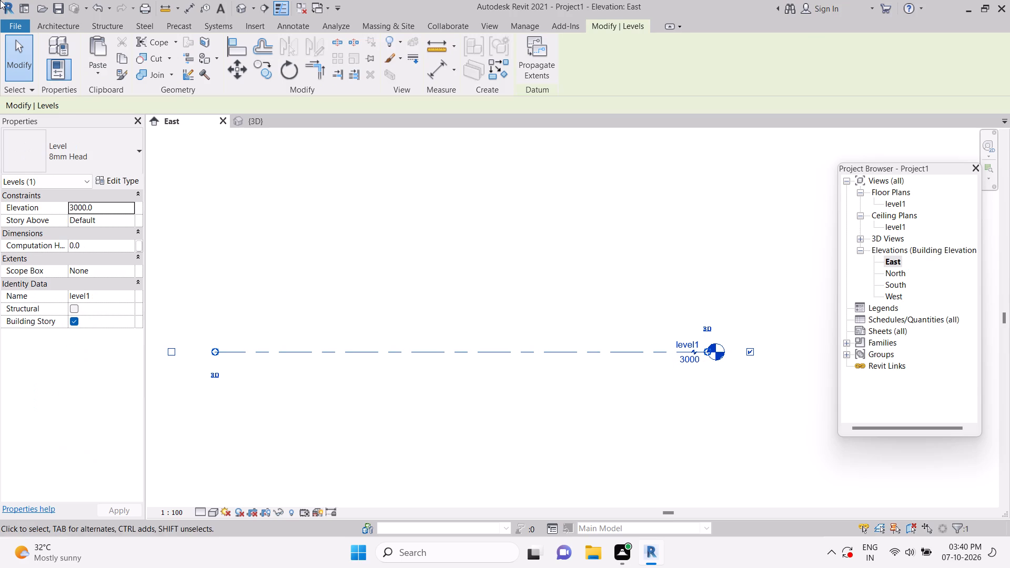
left_click(122, 54)
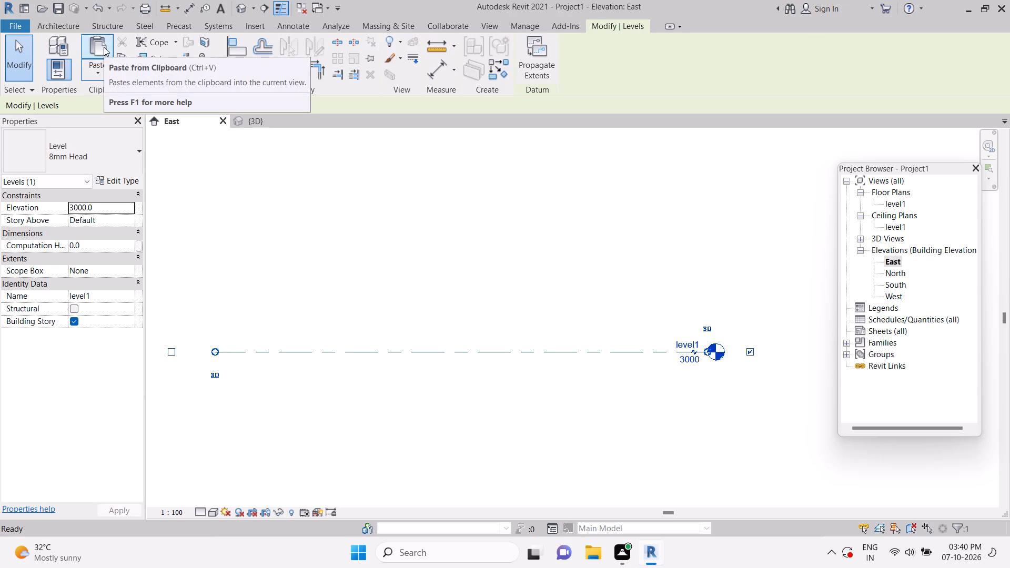
left_click(104, 45)
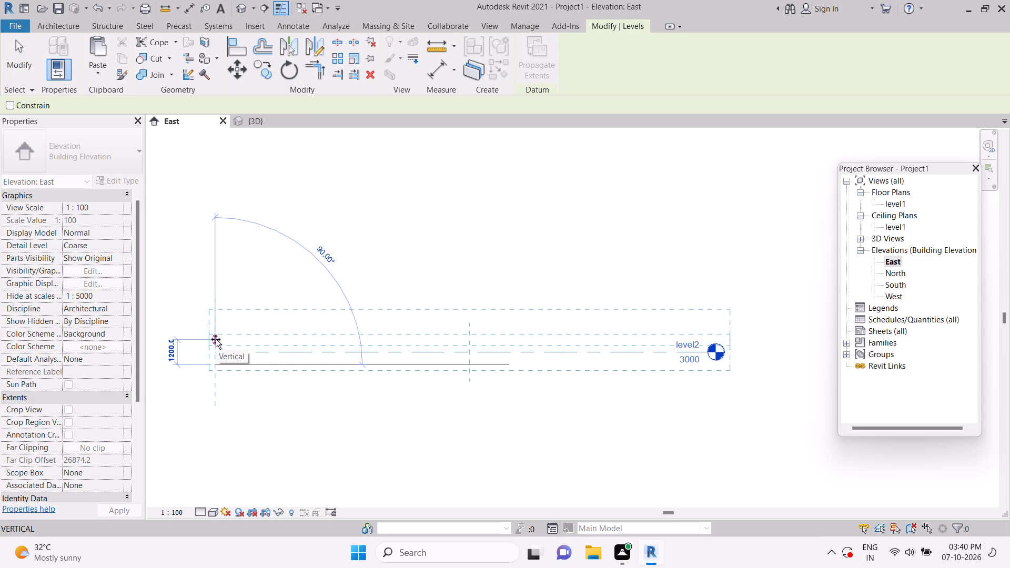
left_click(216, 338)
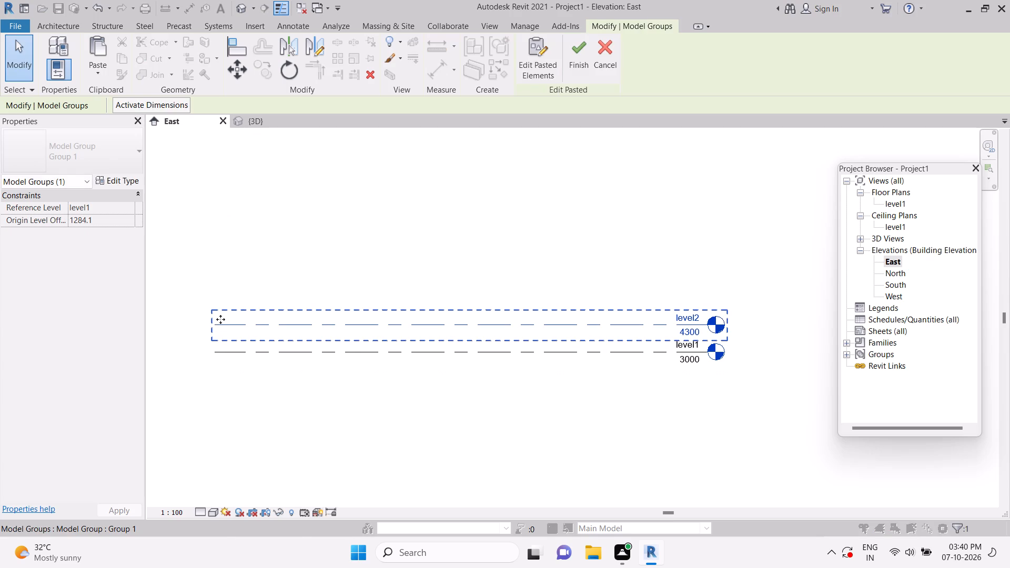
left_click(228, 289)
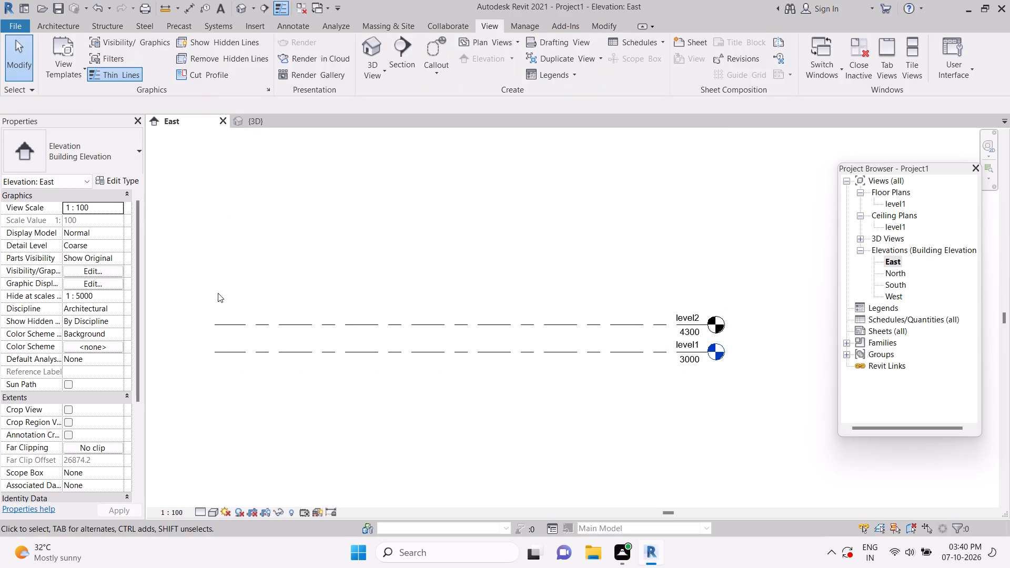
left_click_drag(219, 282, 220, 297)
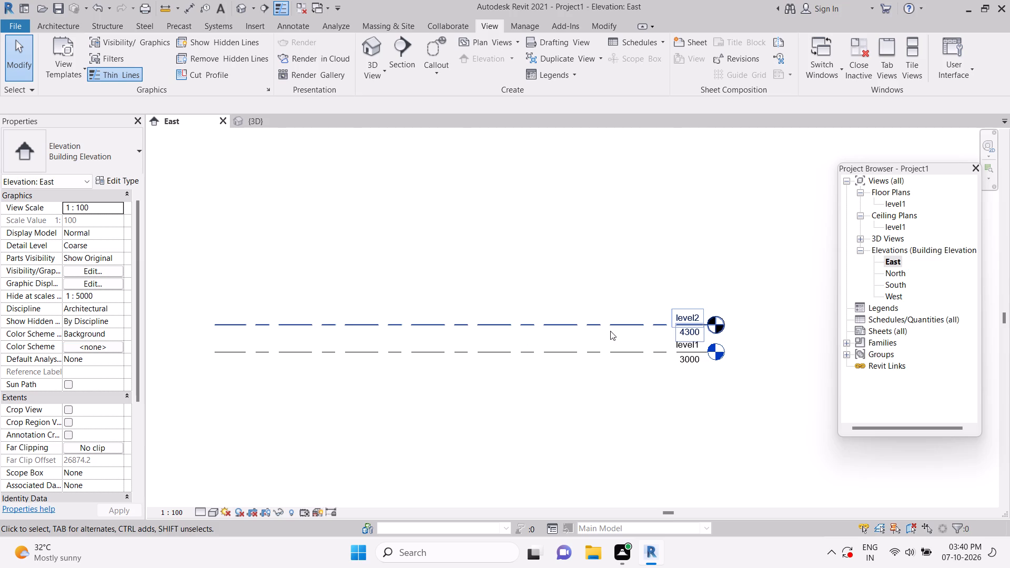
Release the alignment locks between level2 and level1 at both ends of the level2 line.
left_click(721, 327)
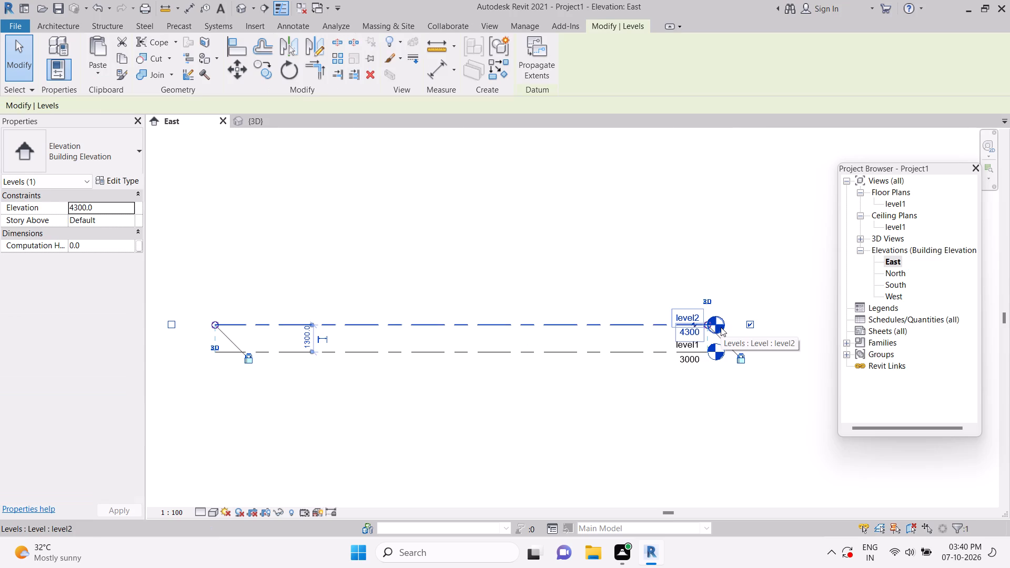
left_click(721, 327)
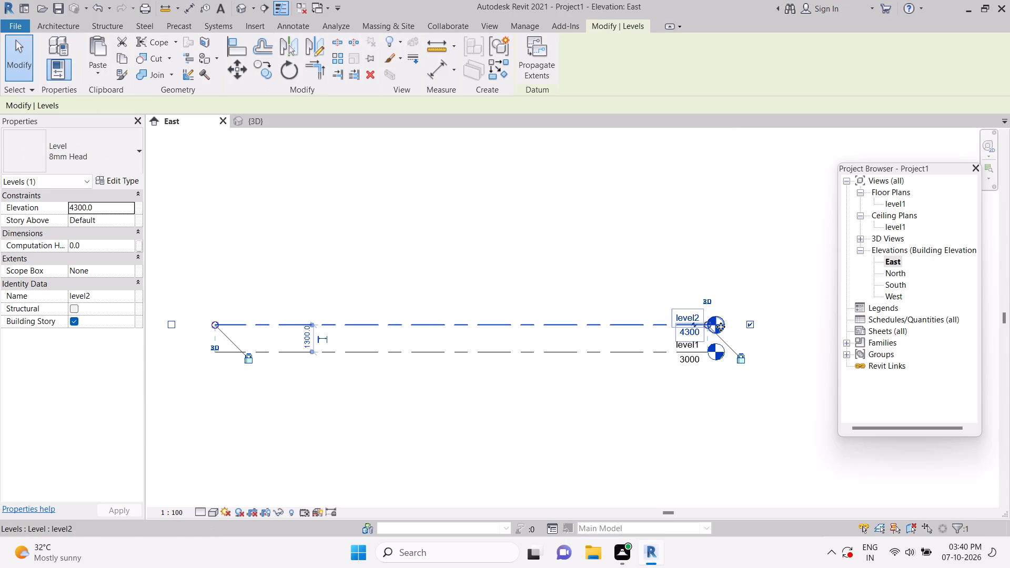
left_click(738, 357)
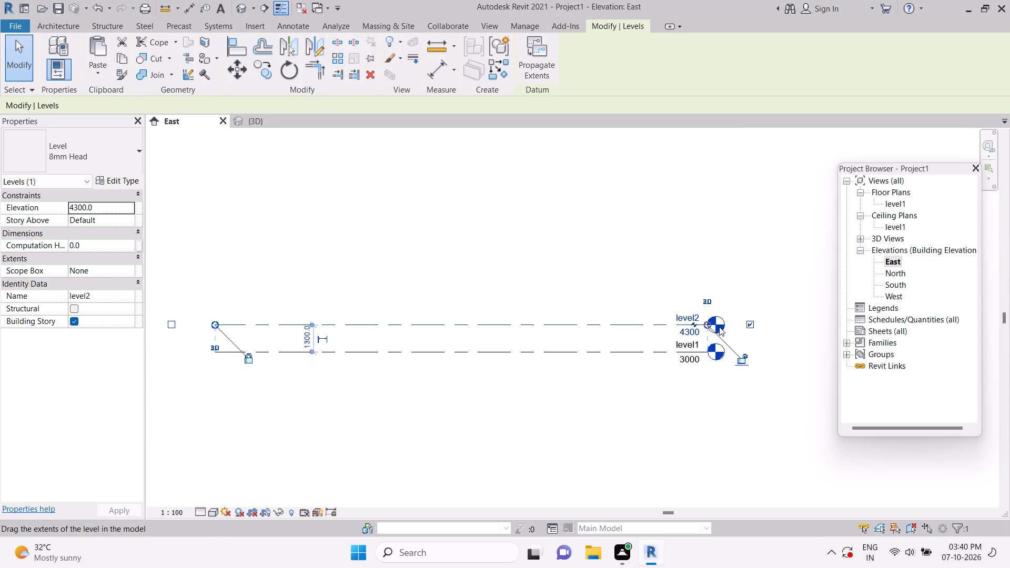
left_click(171, 324)
left_click(171, 324)
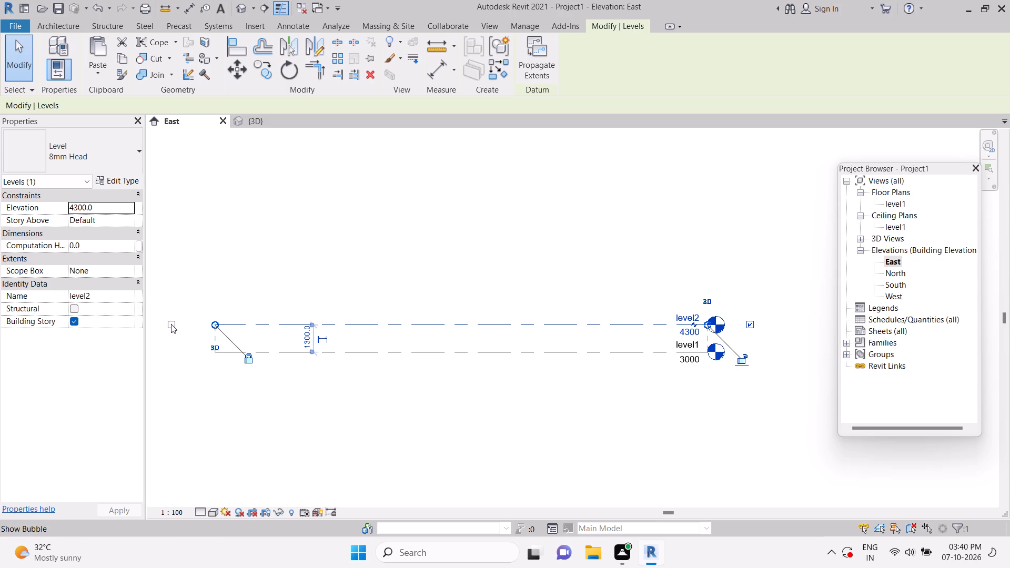
left_click(249, 358)
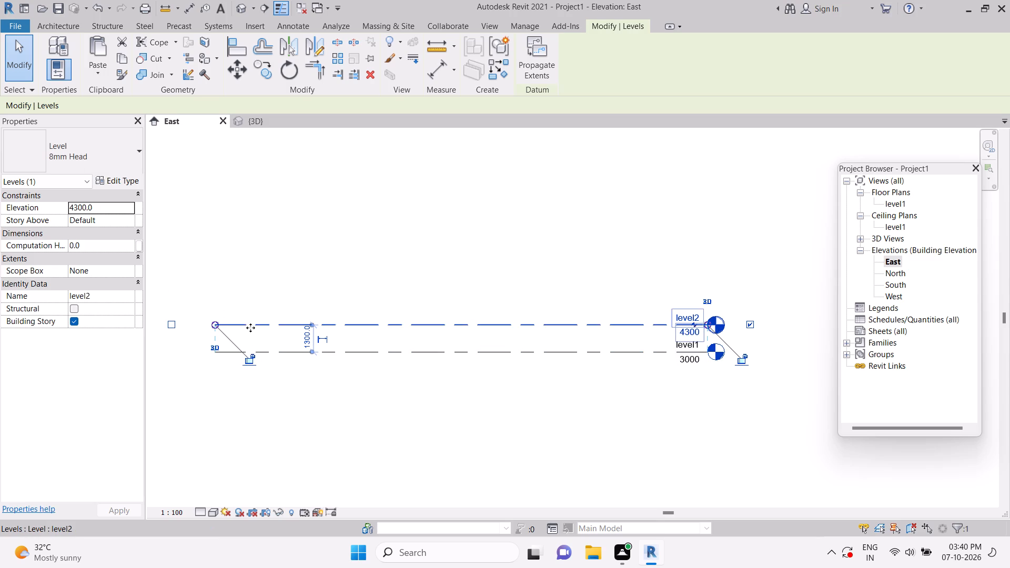
left_click(269, 293)
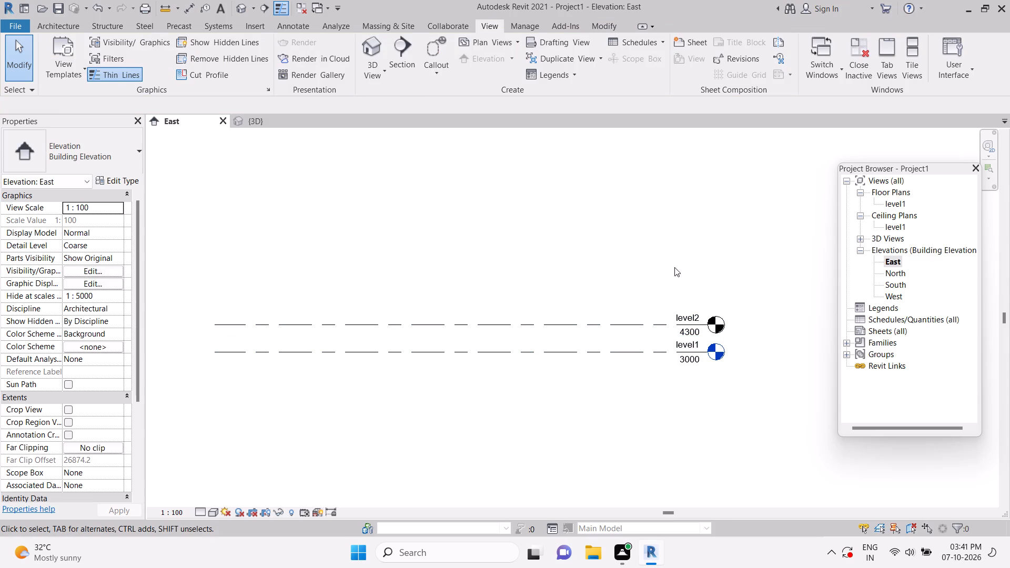
Draw a new level with plan views at elevation 5700 above level2, ending in line with the existing level heads.
key("l")
key("l")
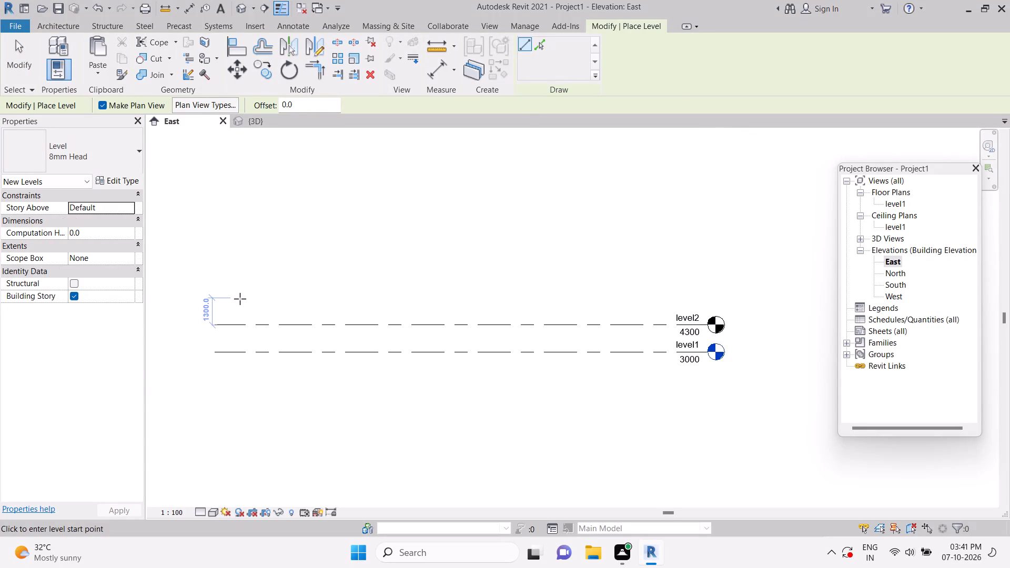
left_click_drag(241, 296, 241, 295)
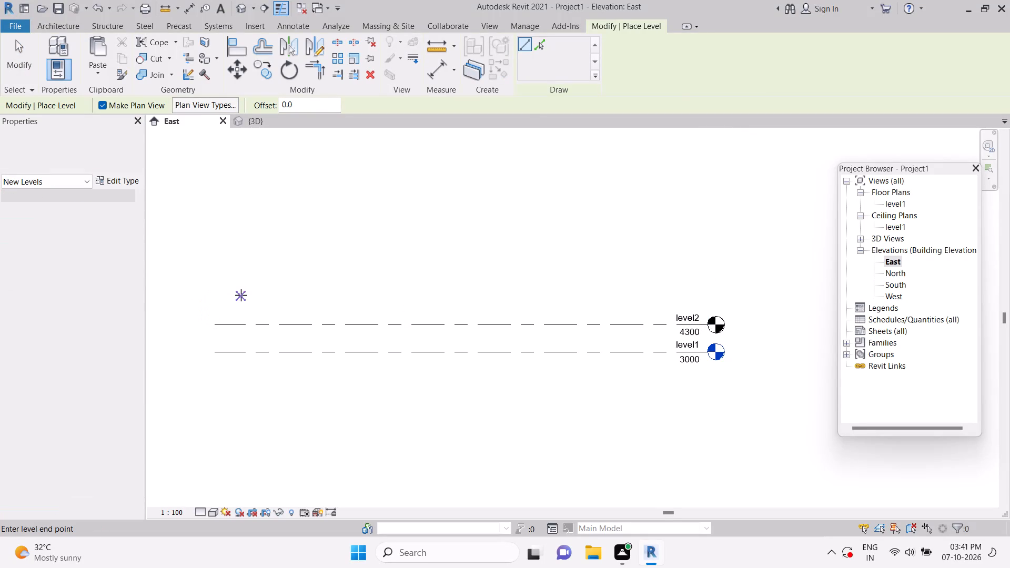
left_click_drag(241, 295, 395, 287)
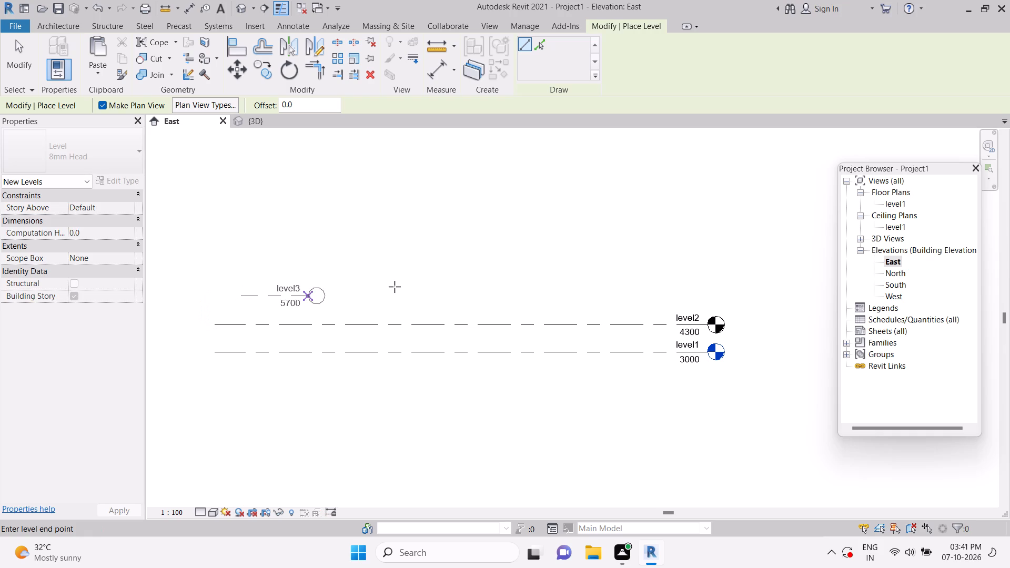
left_click_drag(395, 287, 613, 281)
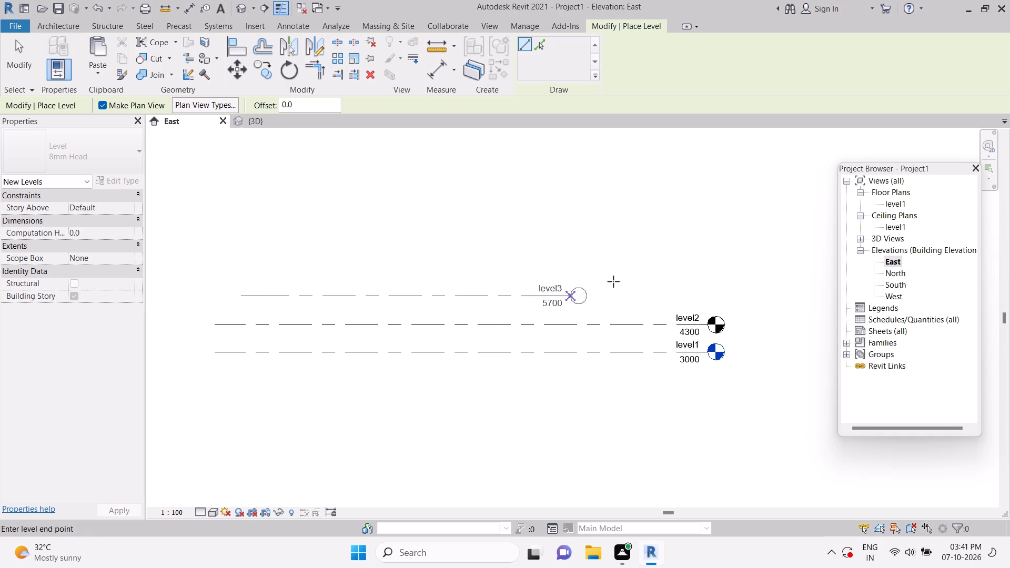
left_click_drag(613, 281, 708, 282)
left_click(708, 282)
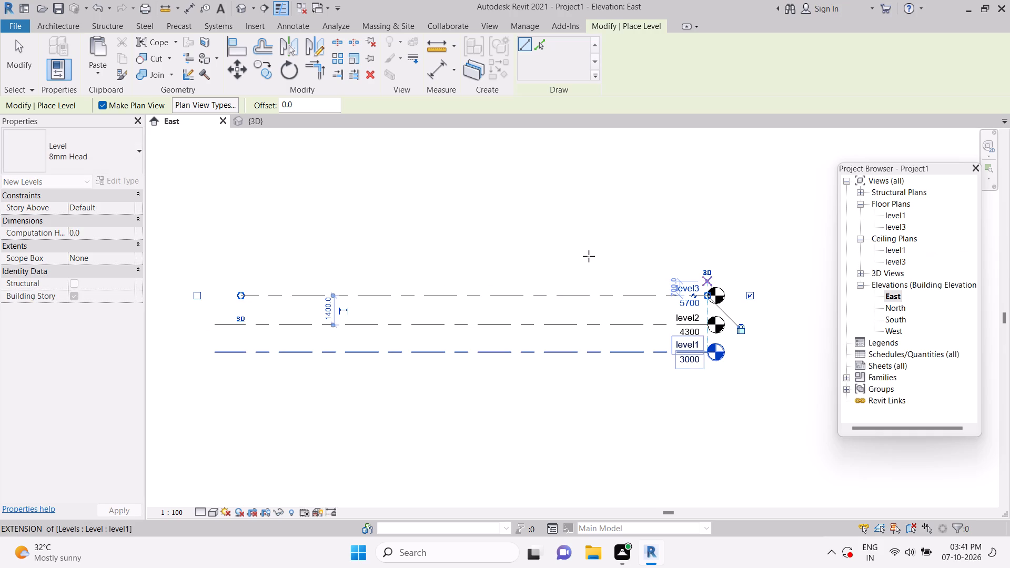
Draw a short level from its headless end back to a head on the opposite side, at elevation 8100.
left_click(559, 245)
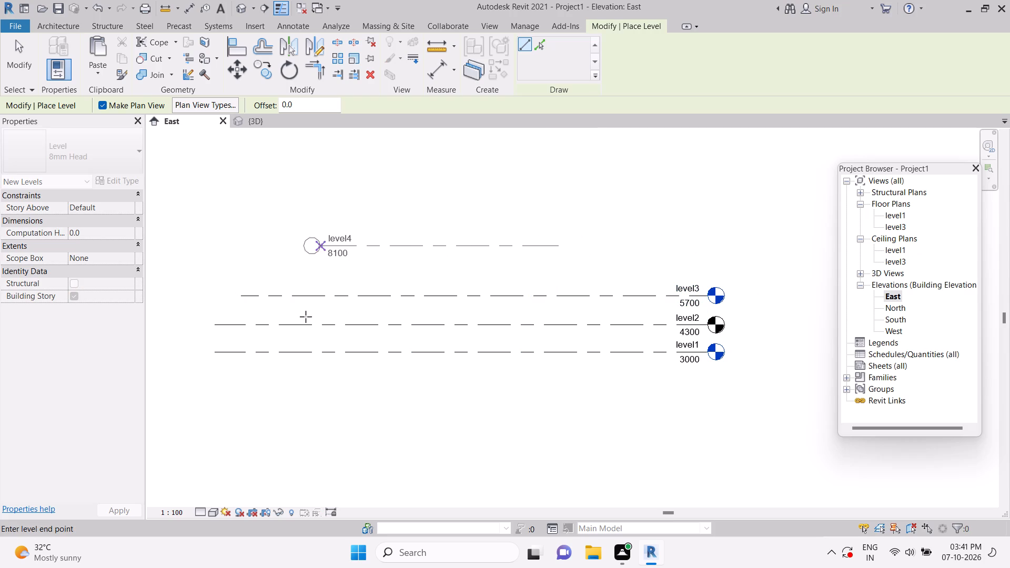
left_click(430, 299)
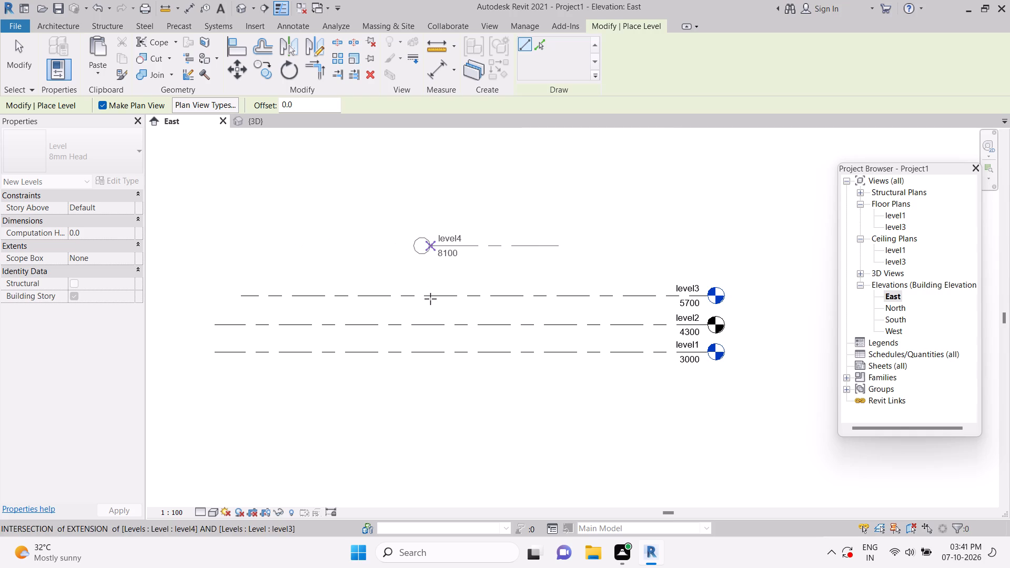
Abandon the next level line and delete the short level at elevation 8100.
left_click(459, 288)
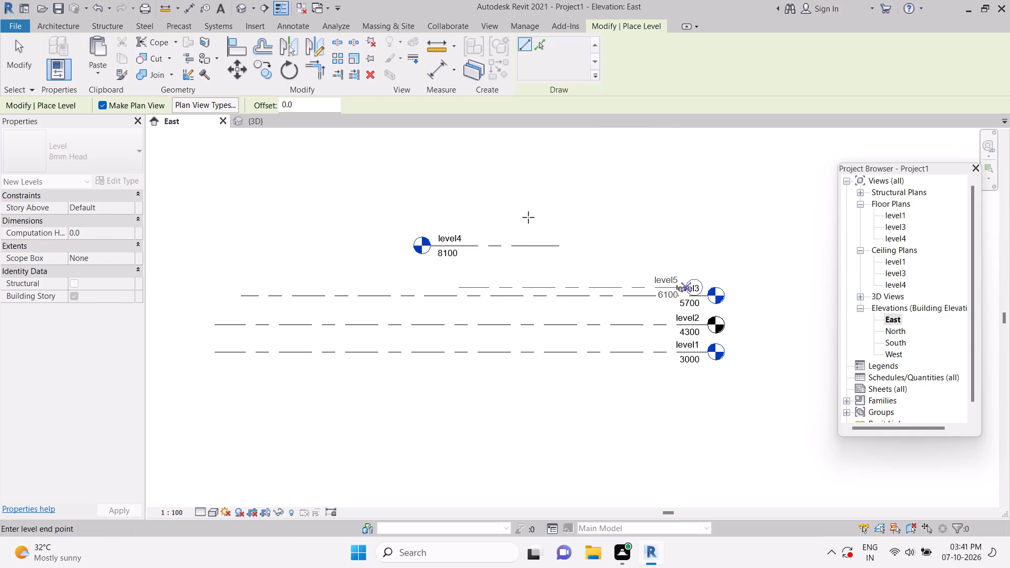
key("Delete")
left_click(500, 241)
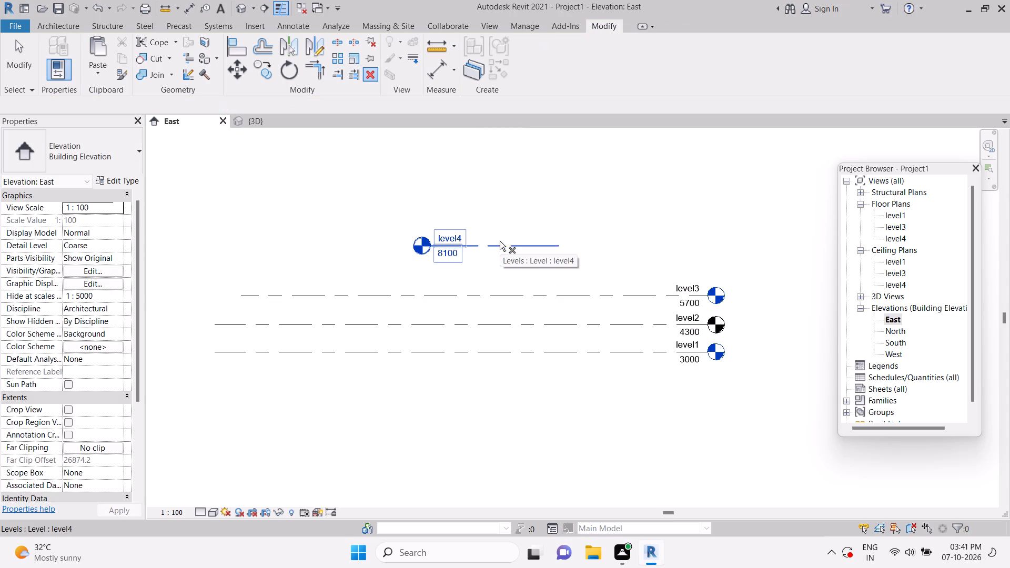
Delete the short level4 at elevation 8100 together with its associated plan views.
key("Delete")
left_click(479, 249)
key("Delete")
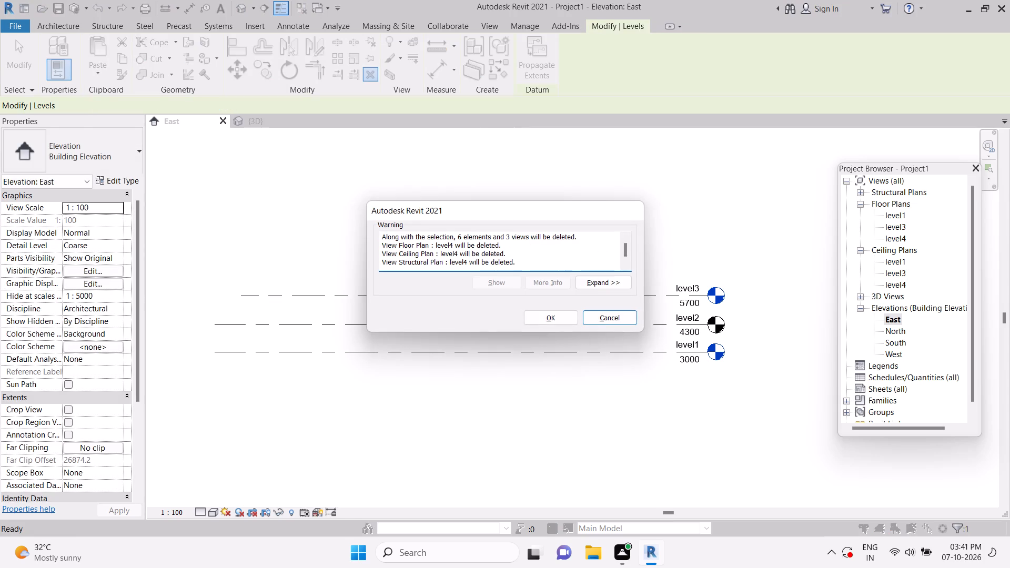
left_click(542, 320)
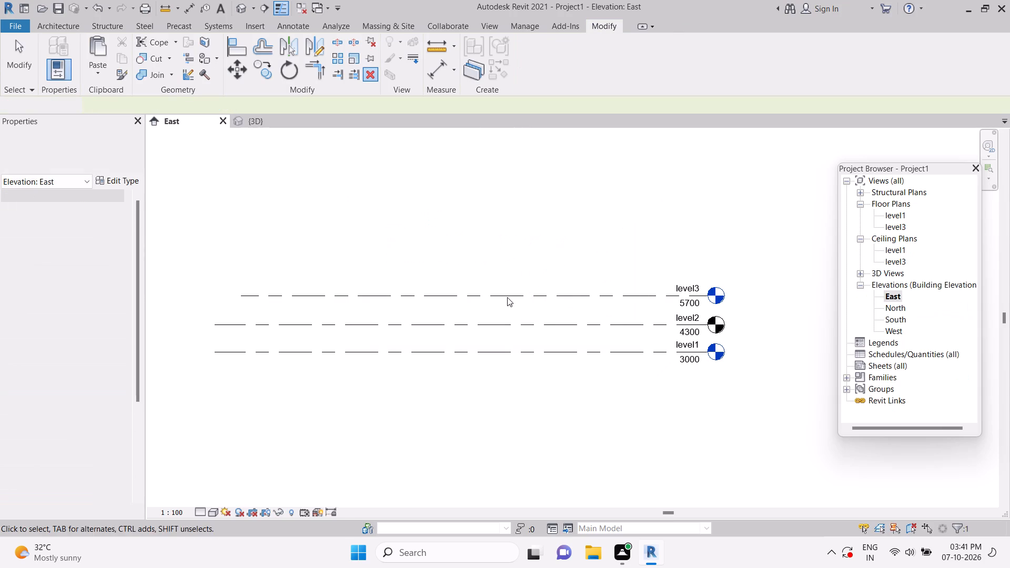
Nudge level3 slightly towards its headless end and extend that end to line up with the level2 and level1 lines.
left_click(245, 296)
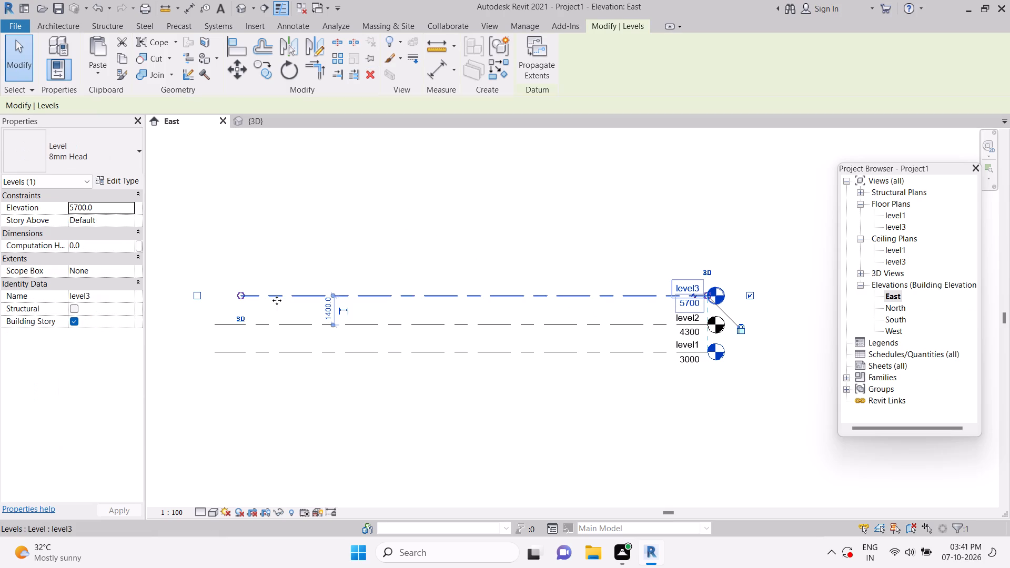
key("Left")
key("Left")
key("Left")
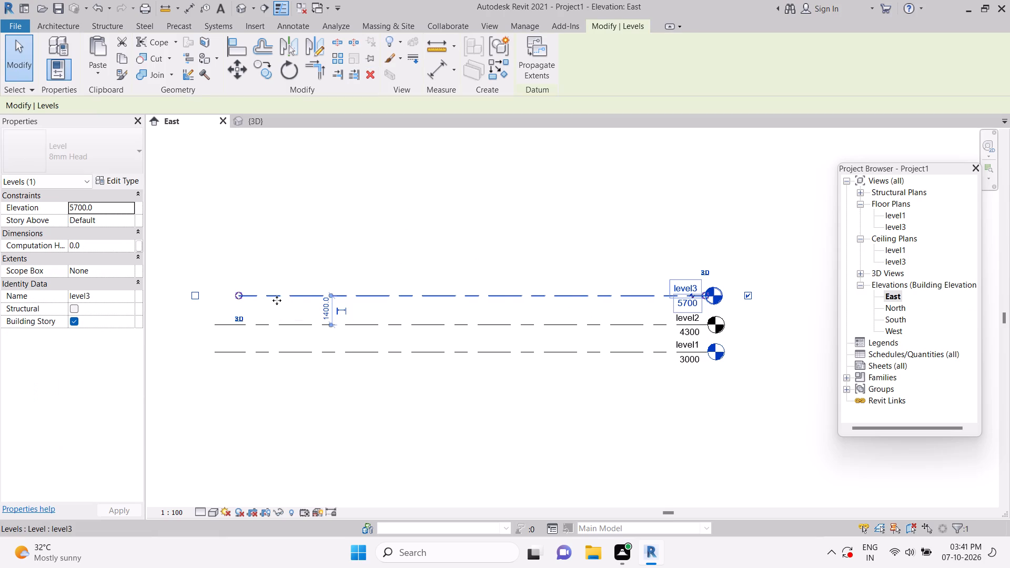
key("Left")
key("Left")
key("Left")
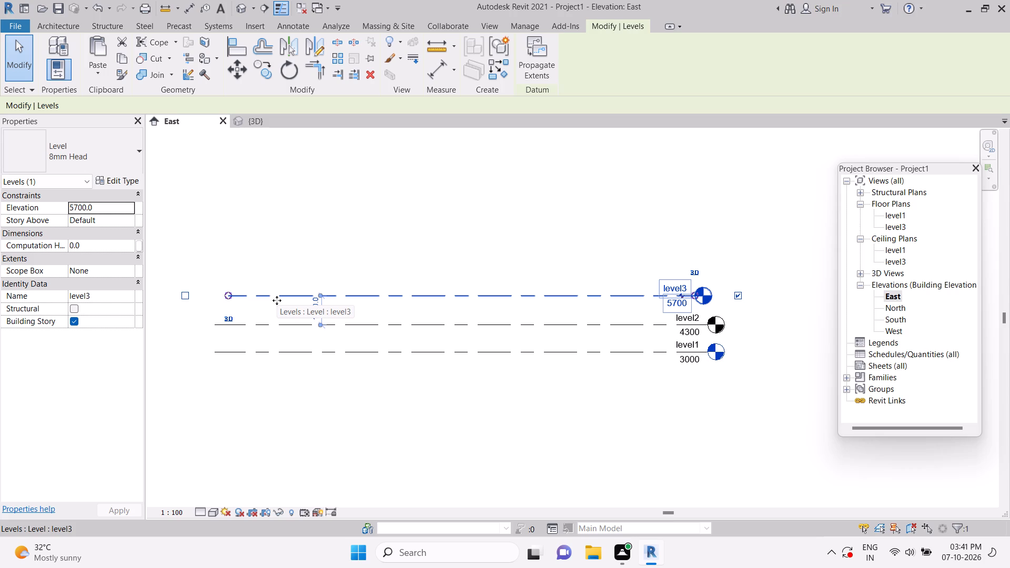
key("Right")
key("Right")
key("Right")
key("Right")
key("Right")
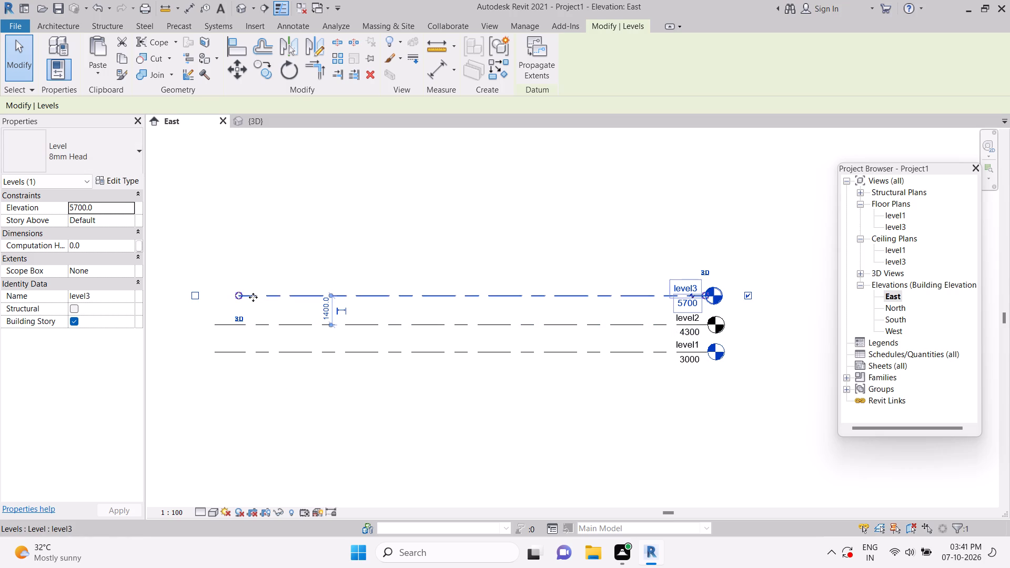
double_click(239, 293)
left_click_drag(240, 292, 217, 295)
left_click(217, 295)
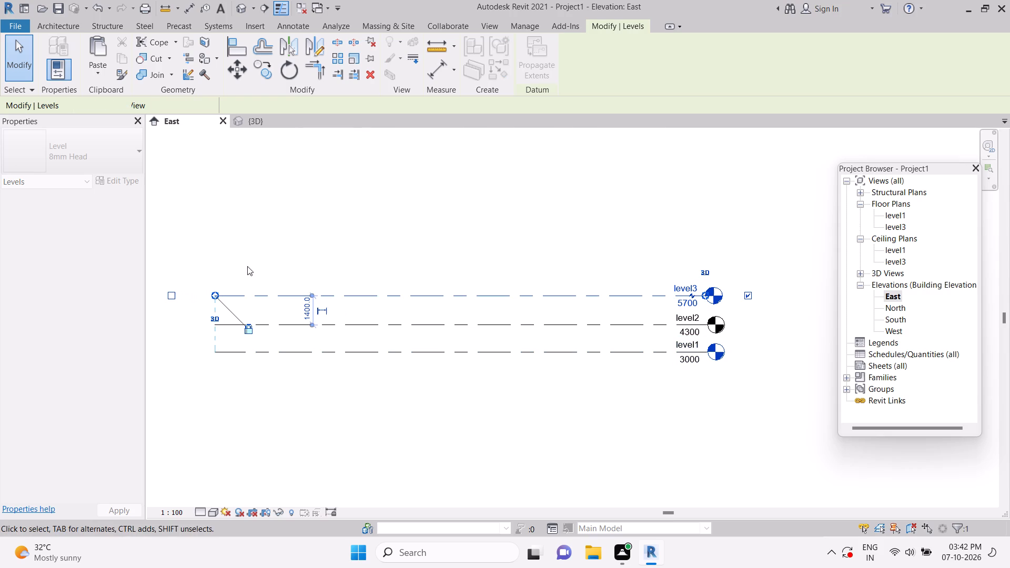
left_click(255, 262)
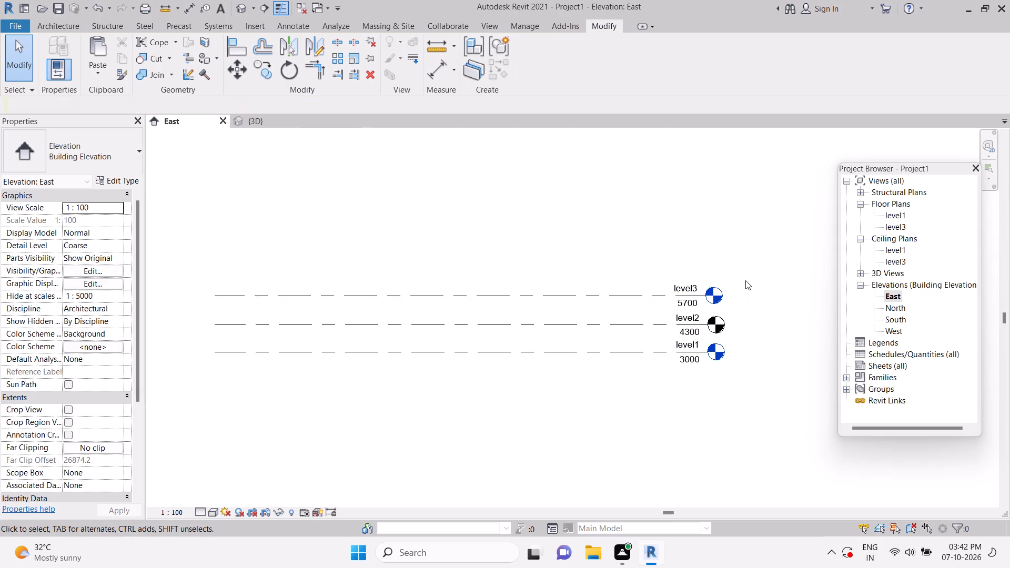
left_click(750, 273)
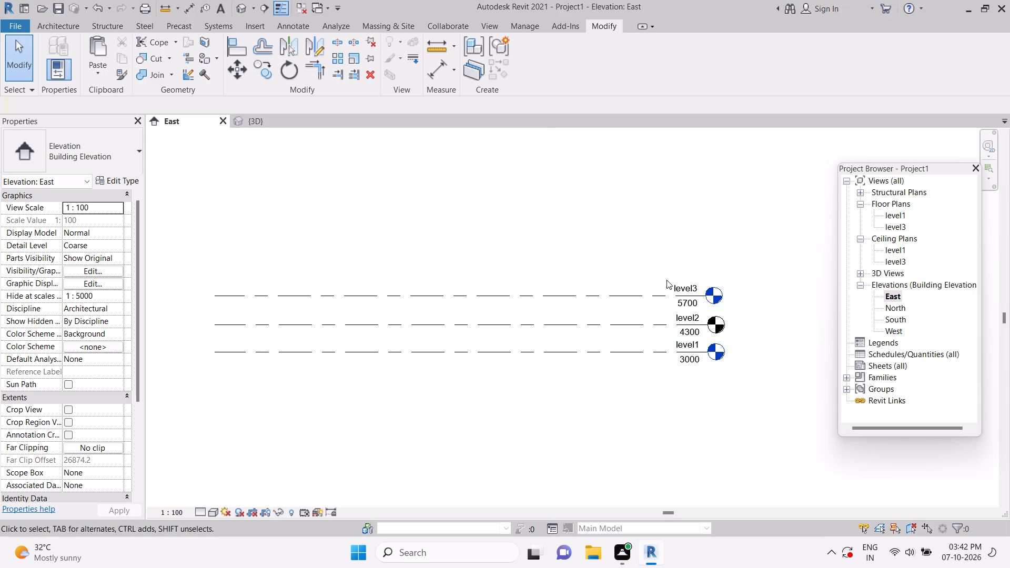
Delete level2 from between level1 and level3.
left_click(712, 332)
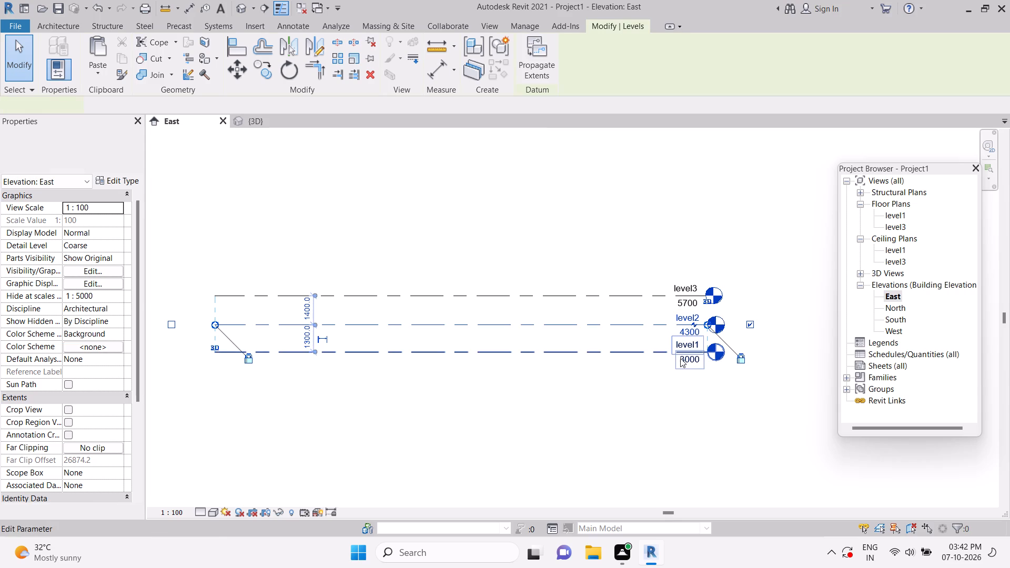
key("Delete")
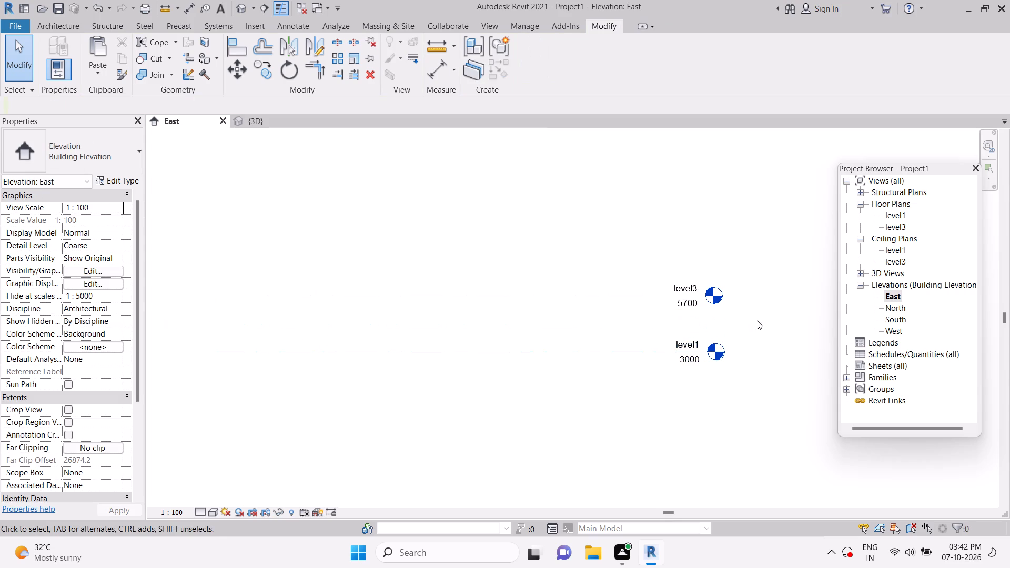
left_click(763, 317)
Draw a new level with plan views at elevation 7800 above level3, aligned with level3 at both ends.
type("ll")
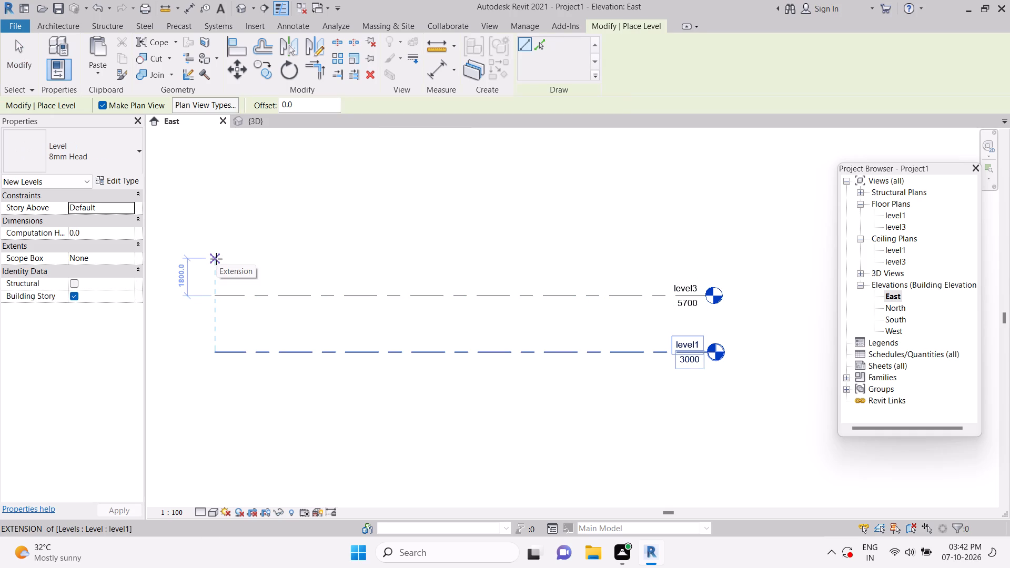
left_click_drag(220, 253, 400, 259)
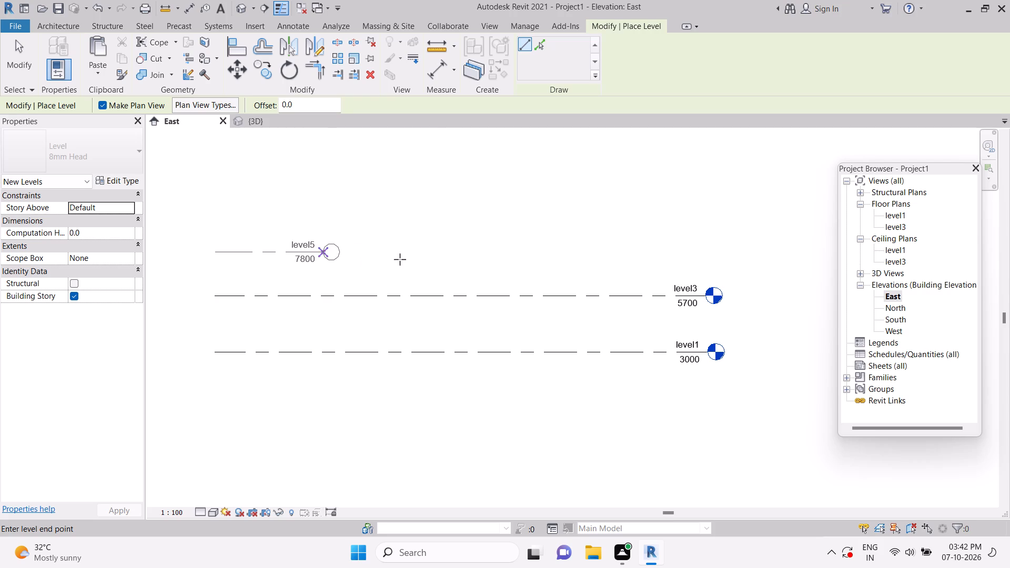
left_click_drag(400, 259, 565, 252)
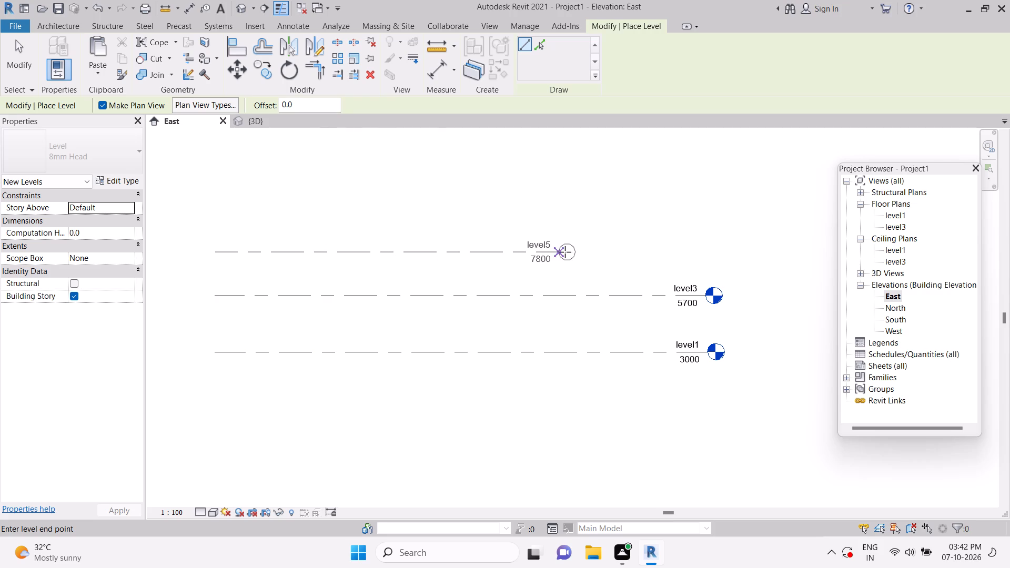
left_click_drag(565, 252, 690, 258)
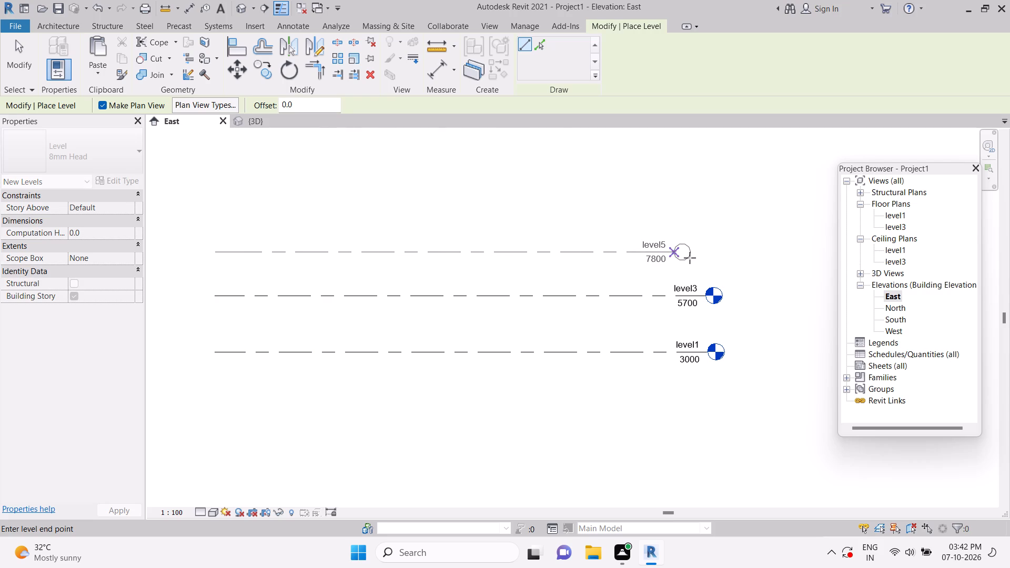
left_click_drag(690, 258, 702, 258)
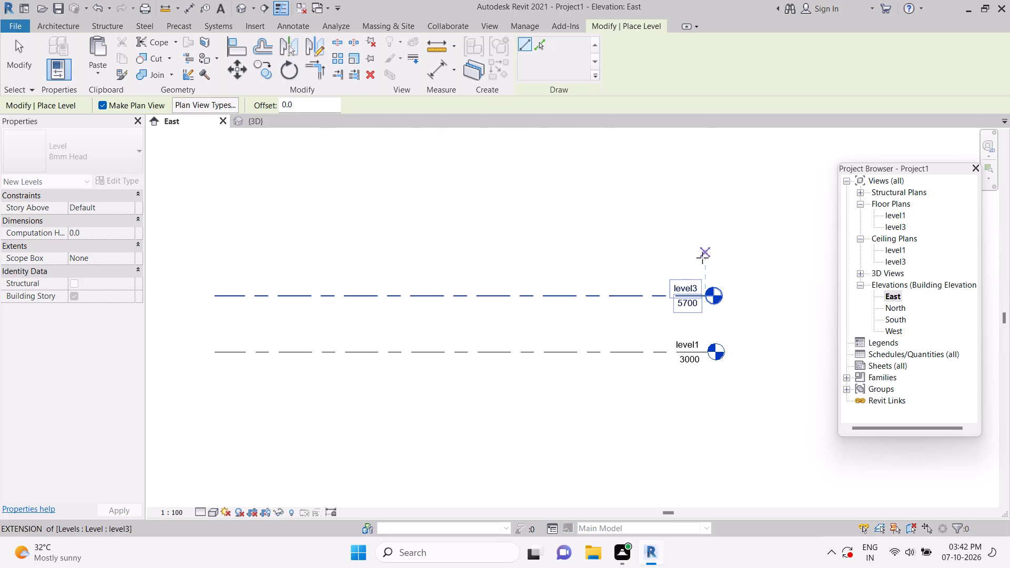
left_click(703, 257)
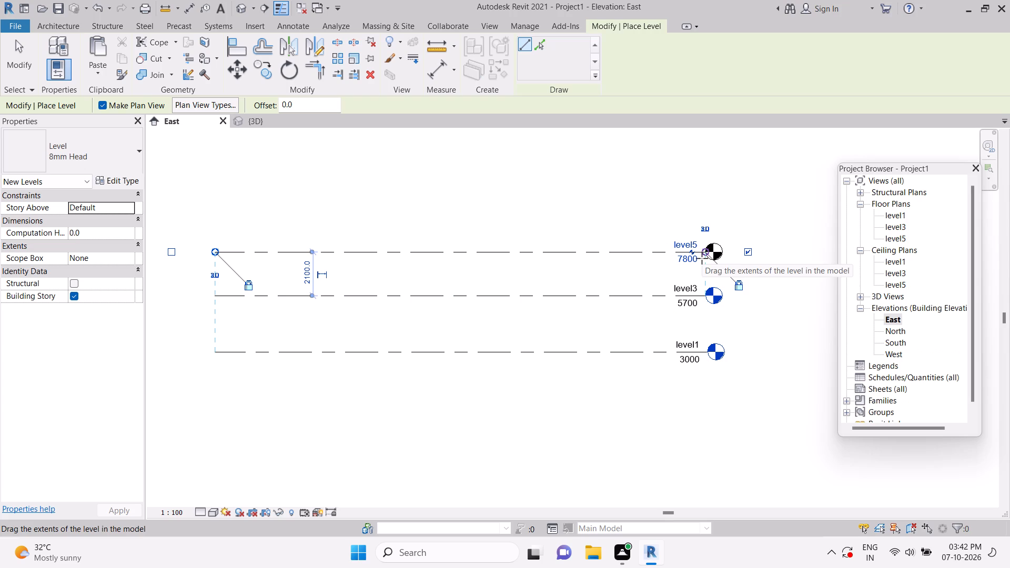
left_click(702, 258)
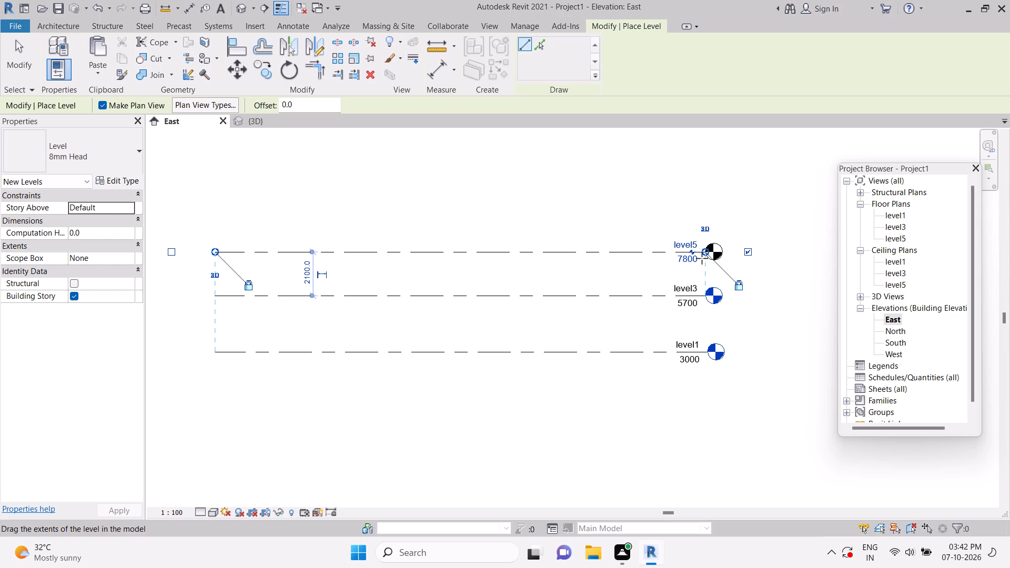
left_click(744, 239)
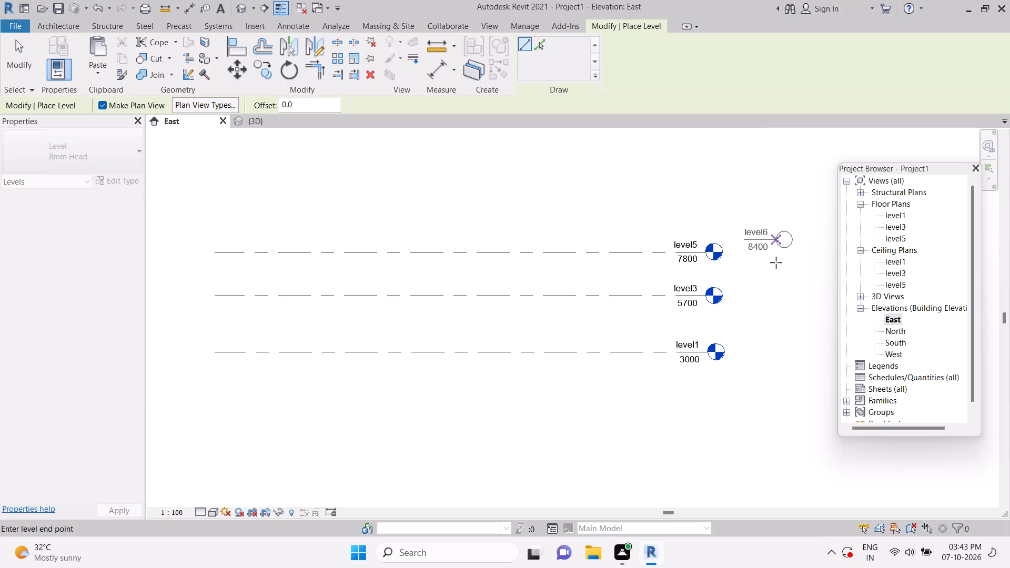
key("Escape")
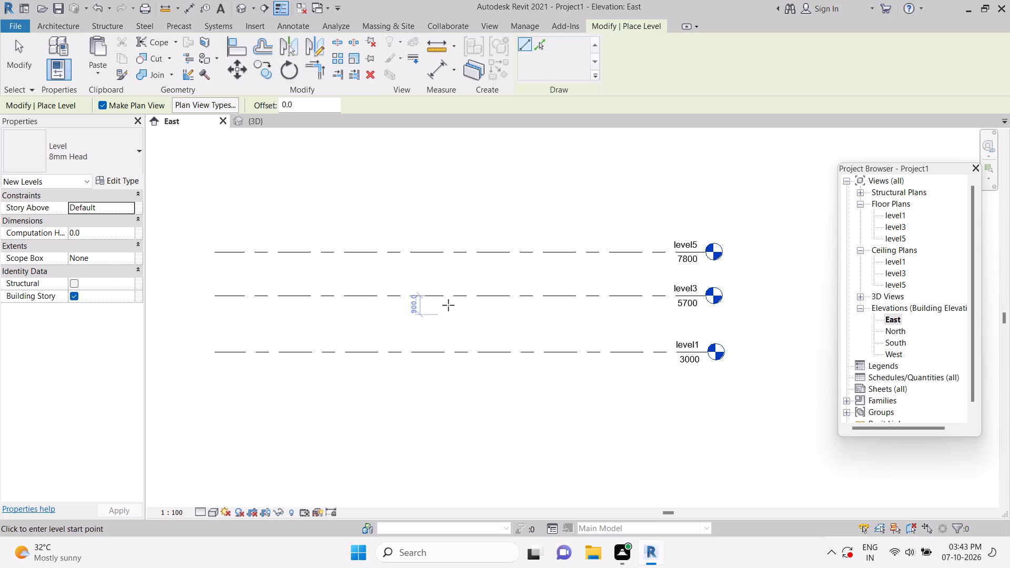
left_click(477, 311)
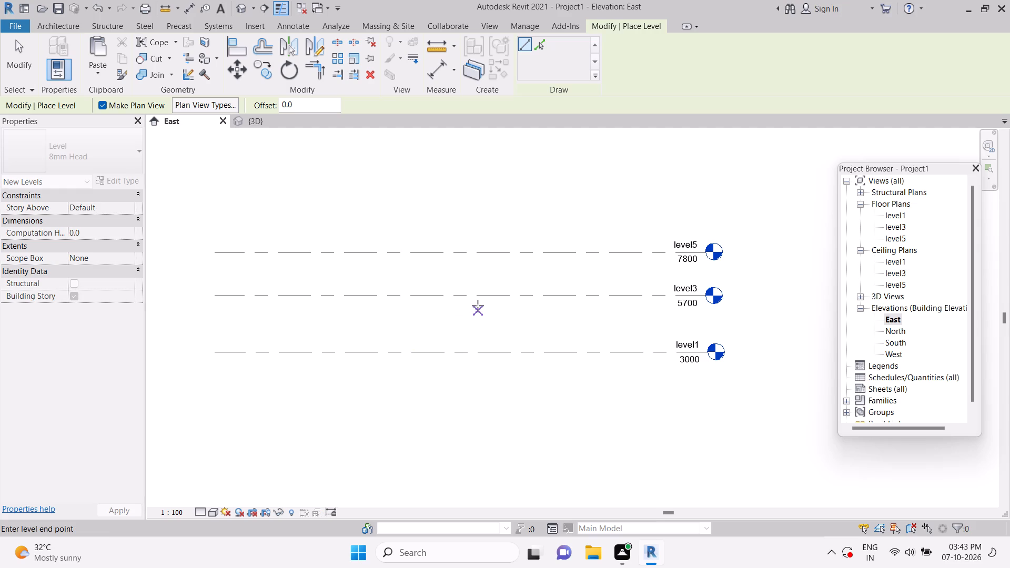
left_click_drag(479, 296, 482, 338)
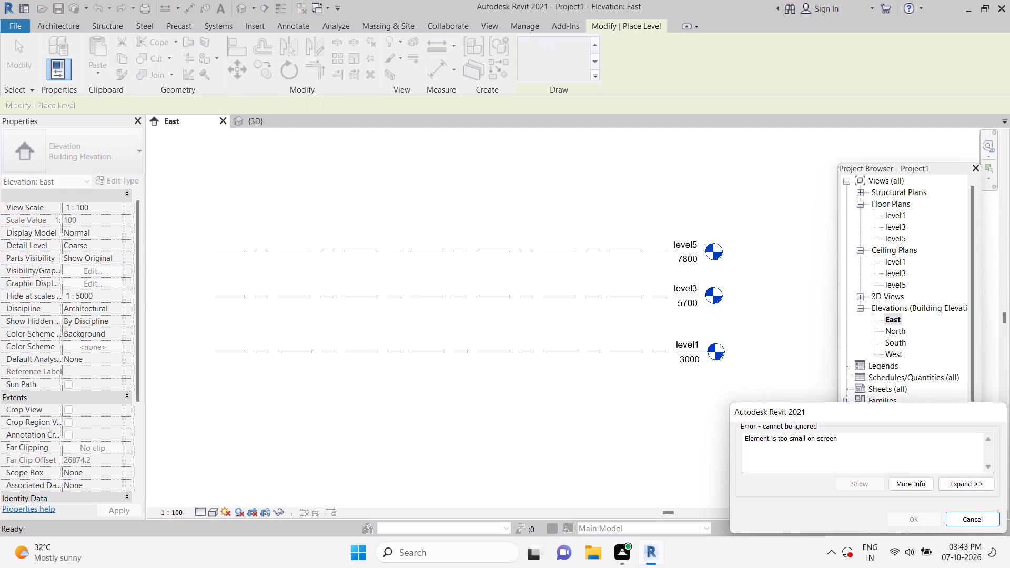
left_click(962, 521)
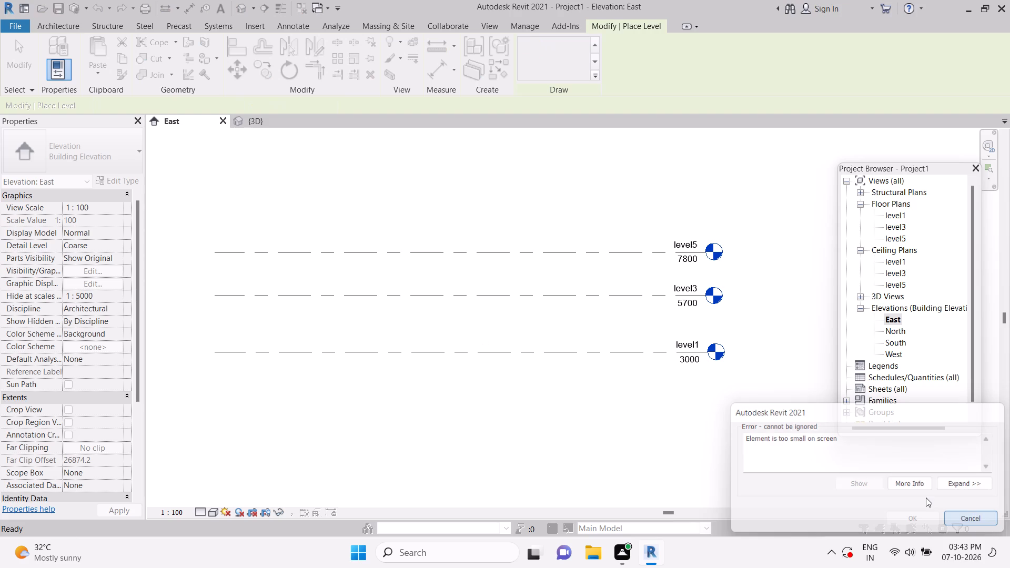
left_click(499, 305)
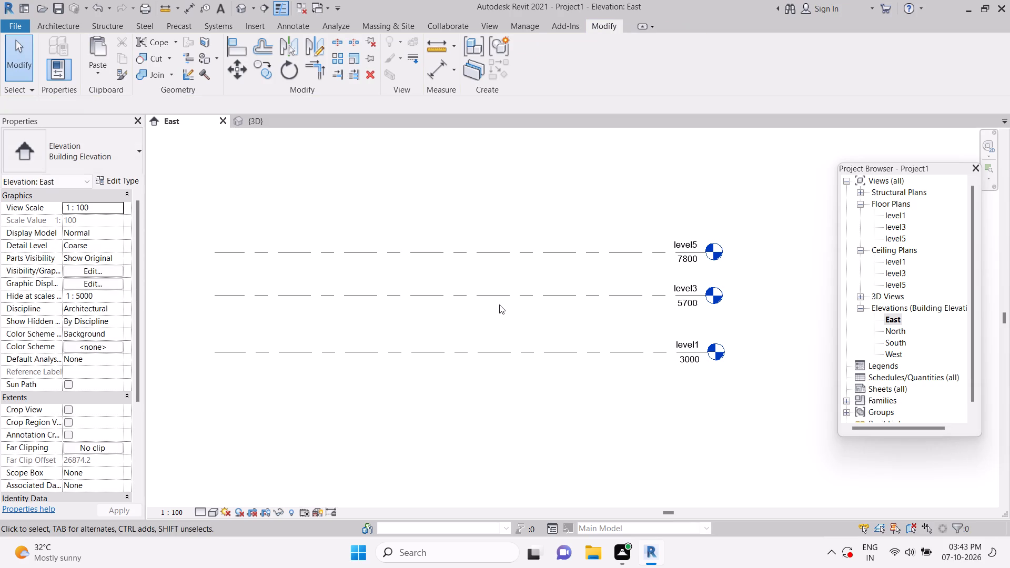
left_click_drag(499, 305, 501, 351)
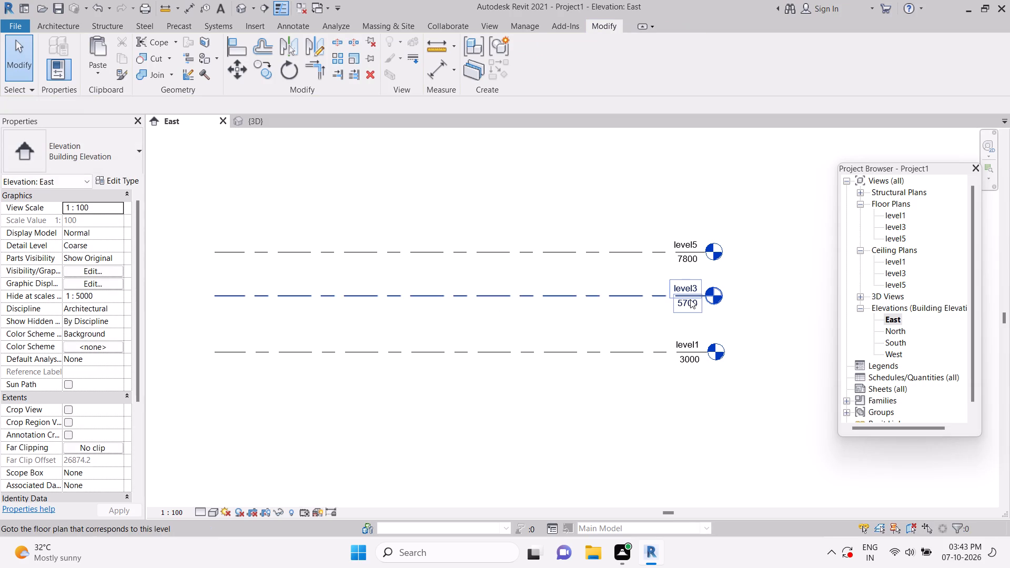
Lower level3 in small increments to elevation 5000.
left_click(694, 286)
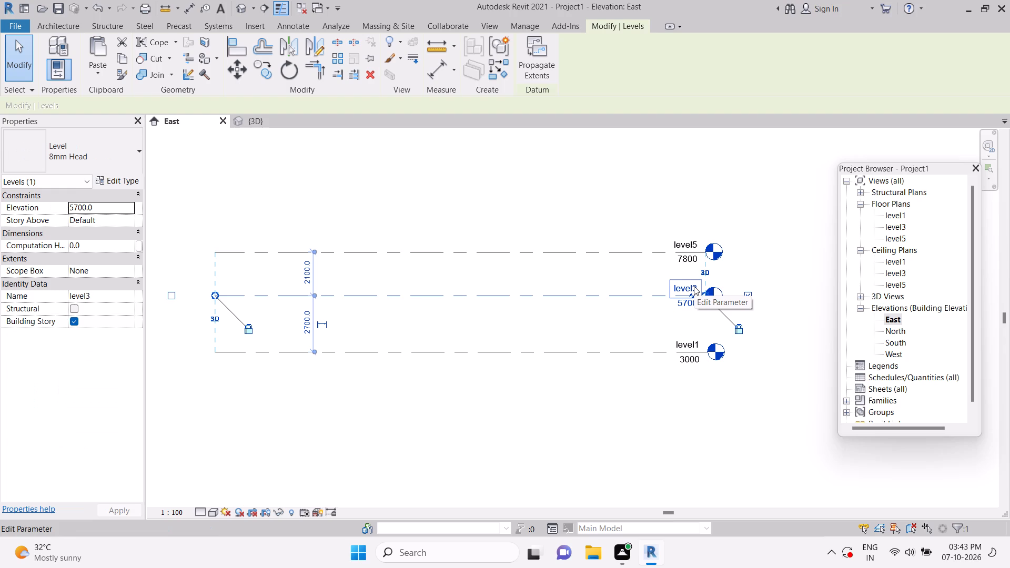
key("Down")
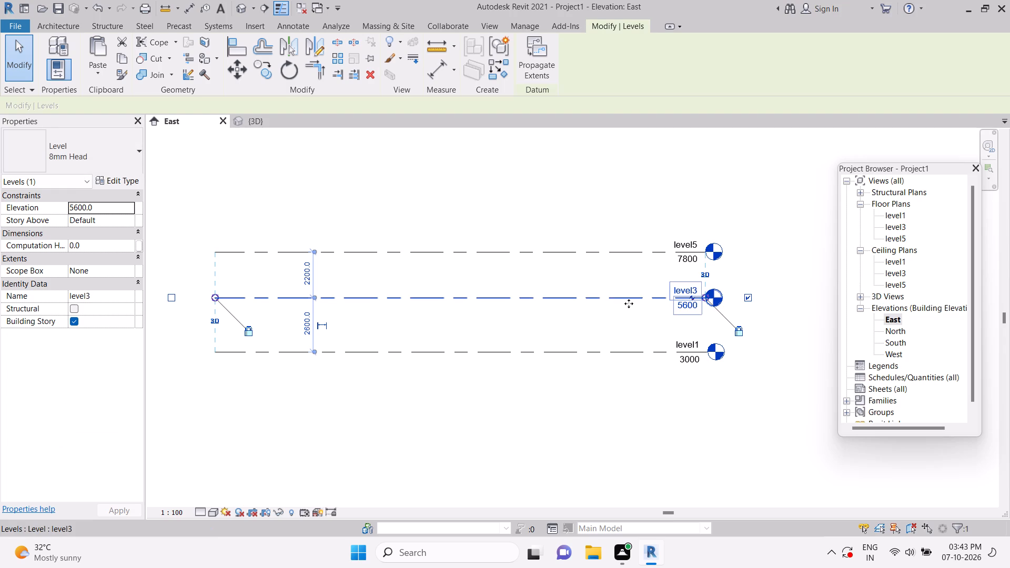
key("Down")
key("Down")
key("Down")
key("Down")
key("Down")
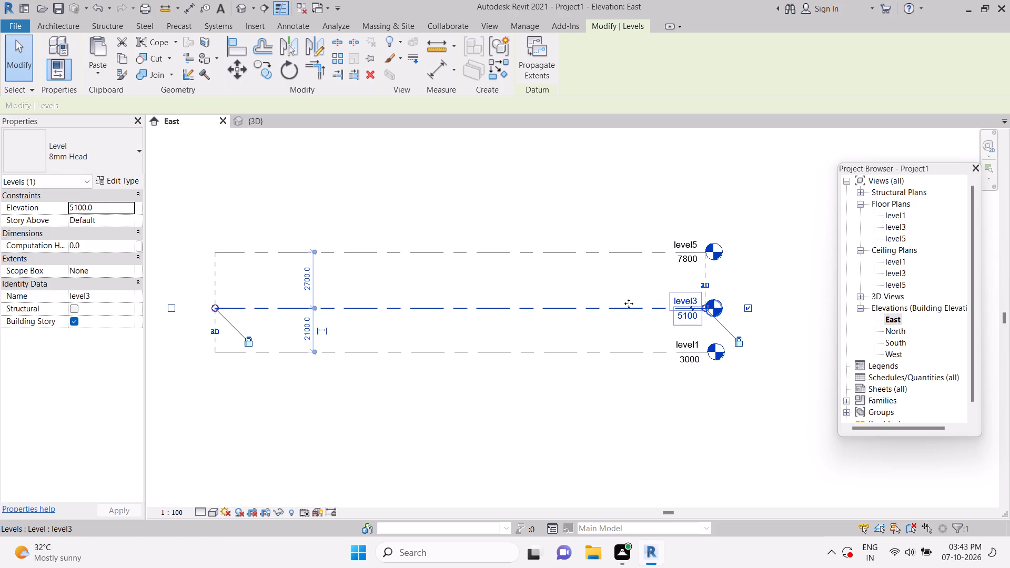
key("Down")
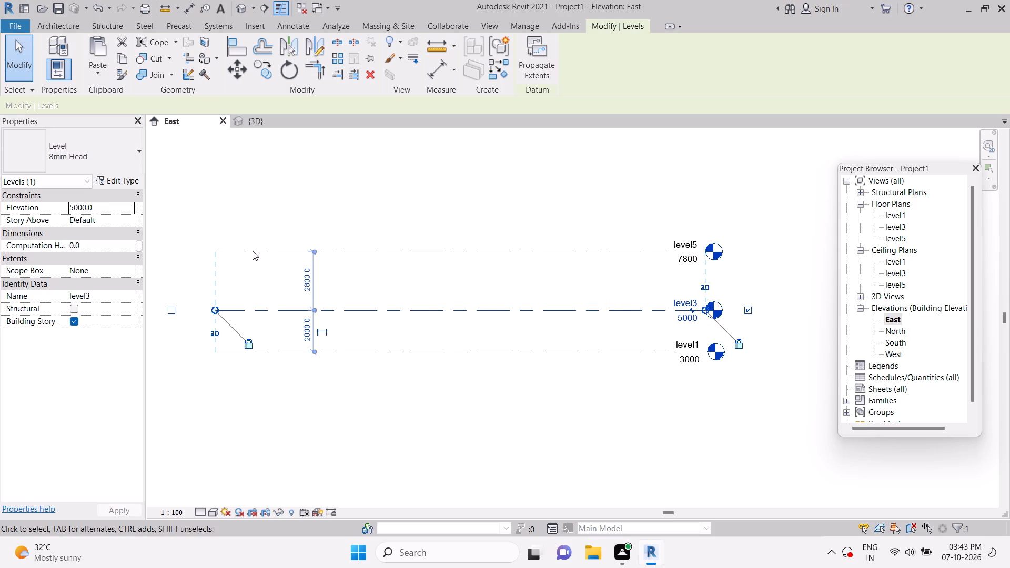
Lower the topmost level, level5, in small increments to elevation 7100.
left_click(287, 255)
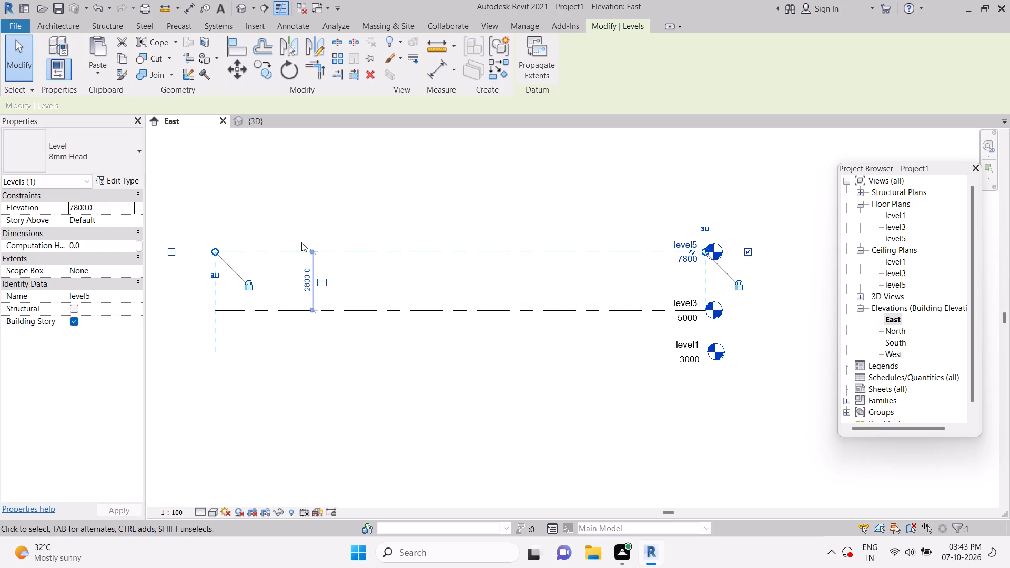
key("Down")
key("Down")
key("Down")
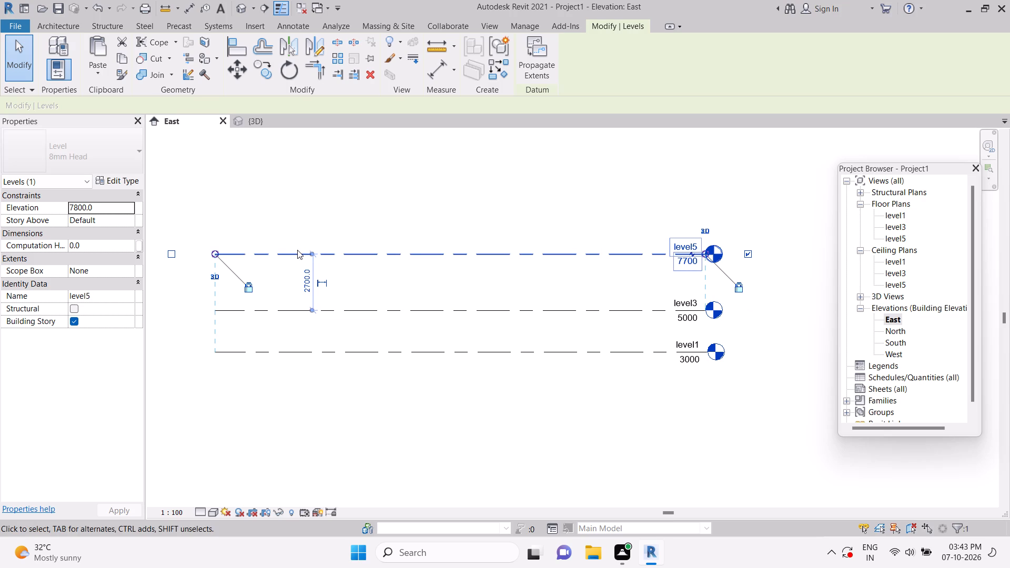
key("Down")
key("Down")
key("Down")
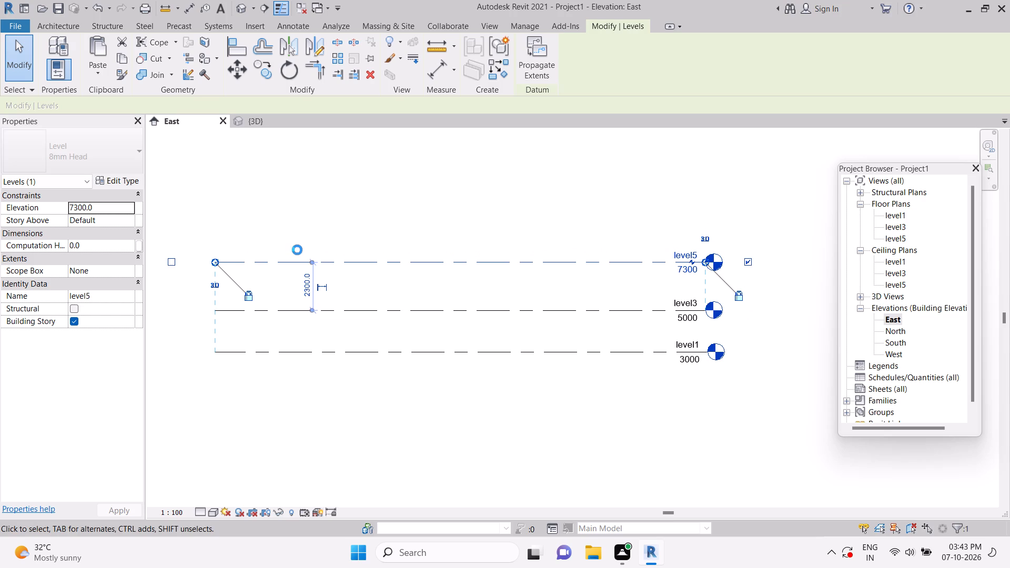
key("Down")
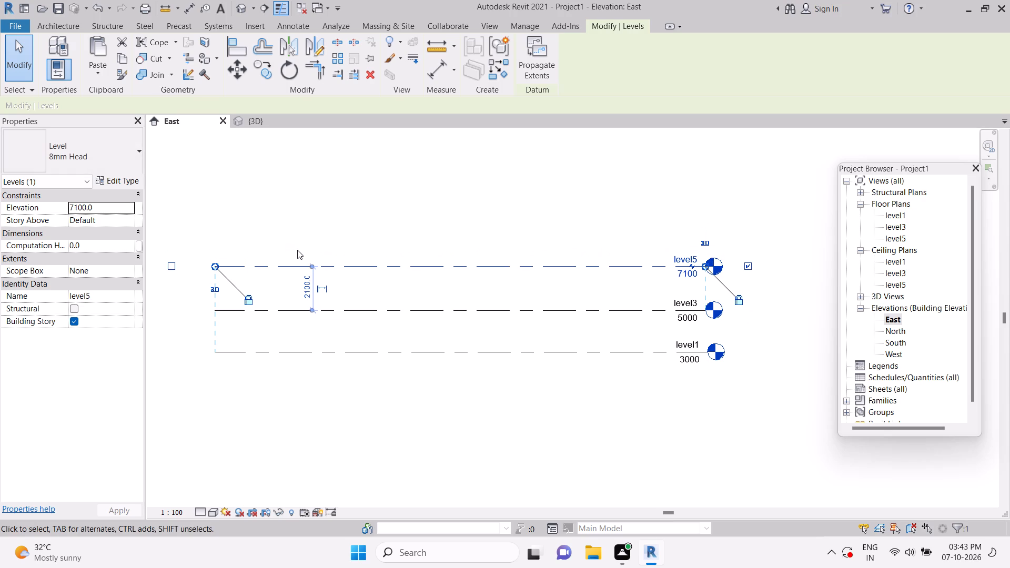
Lower the topmost level, level5, in small increments to elevation 7000.
key("Down")
key("Down")
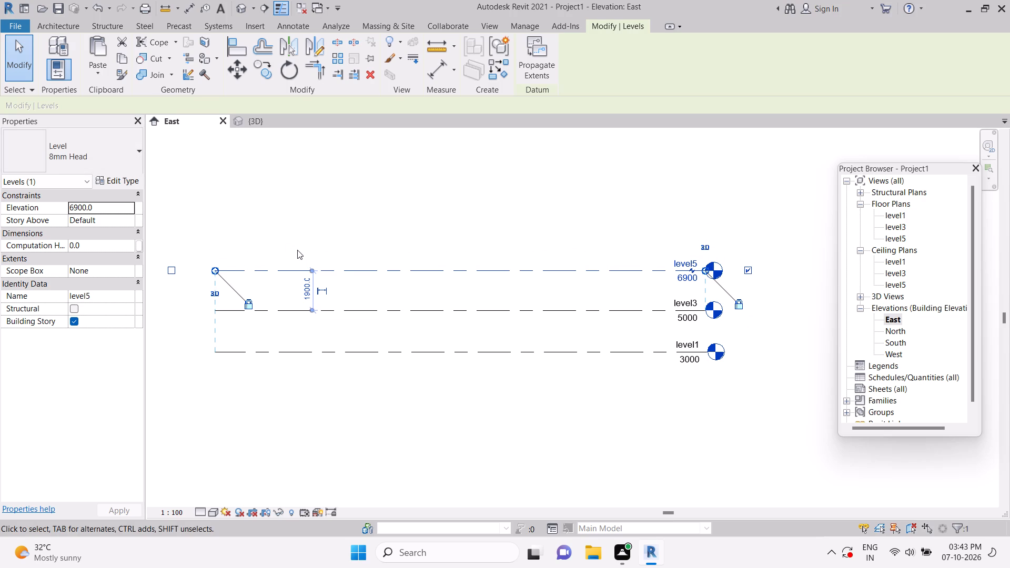
key("Up")
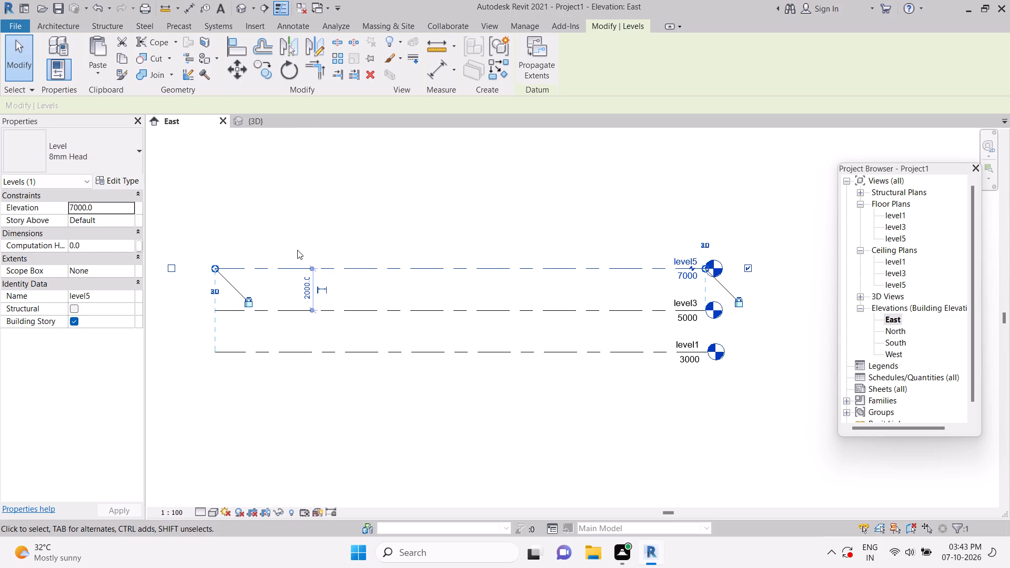
left_click(322, 241)
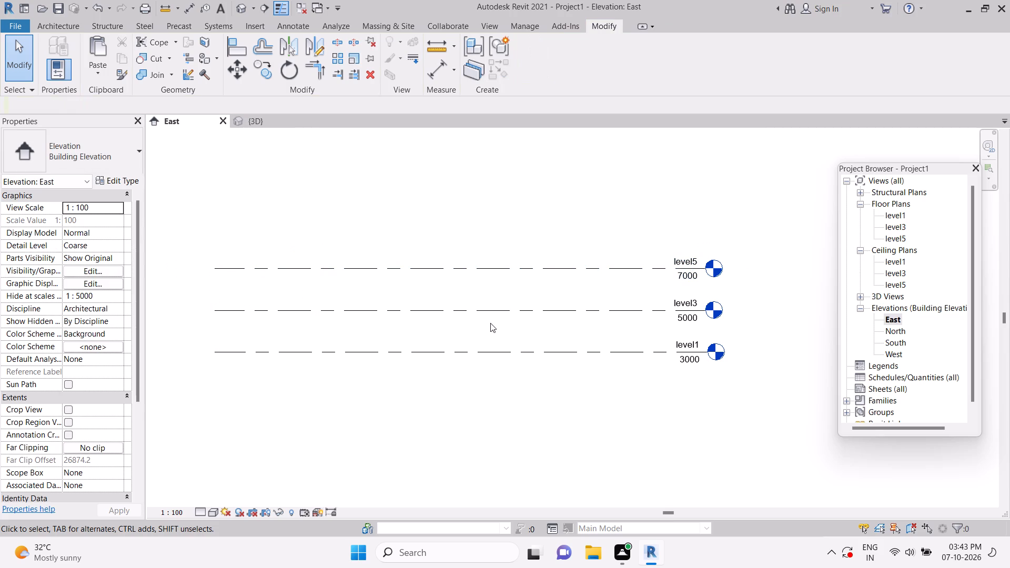
Rename the middle level, level3, as "level 2" and rename its corresponding views too.
left_click(698, 342)
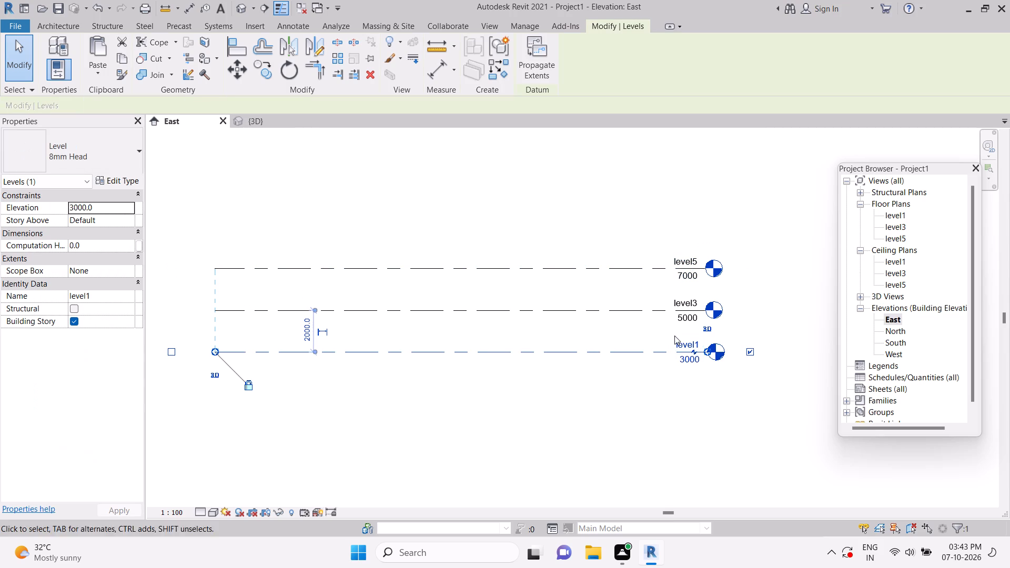
left_click(696, 342)
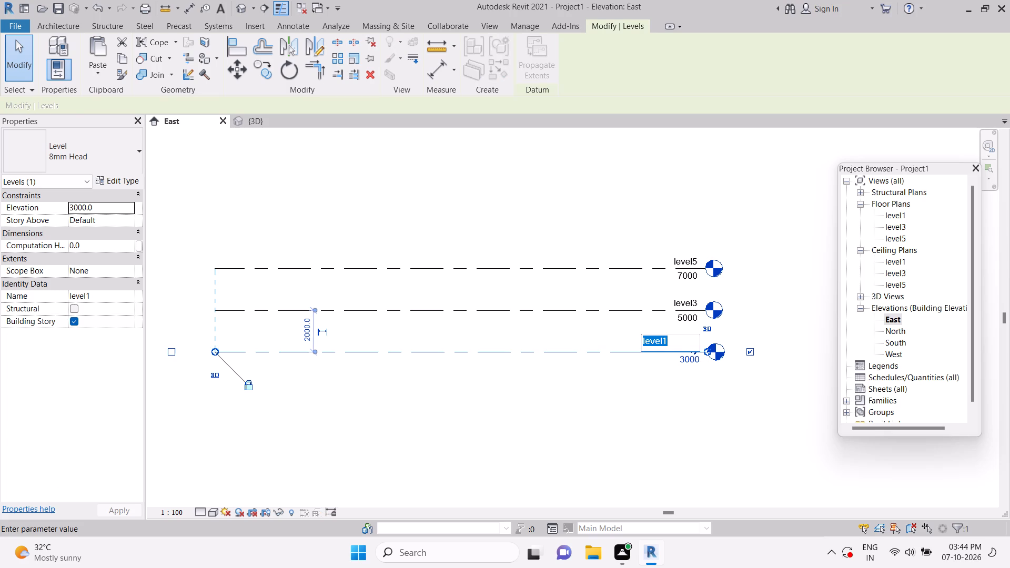
left_click(697, 299)
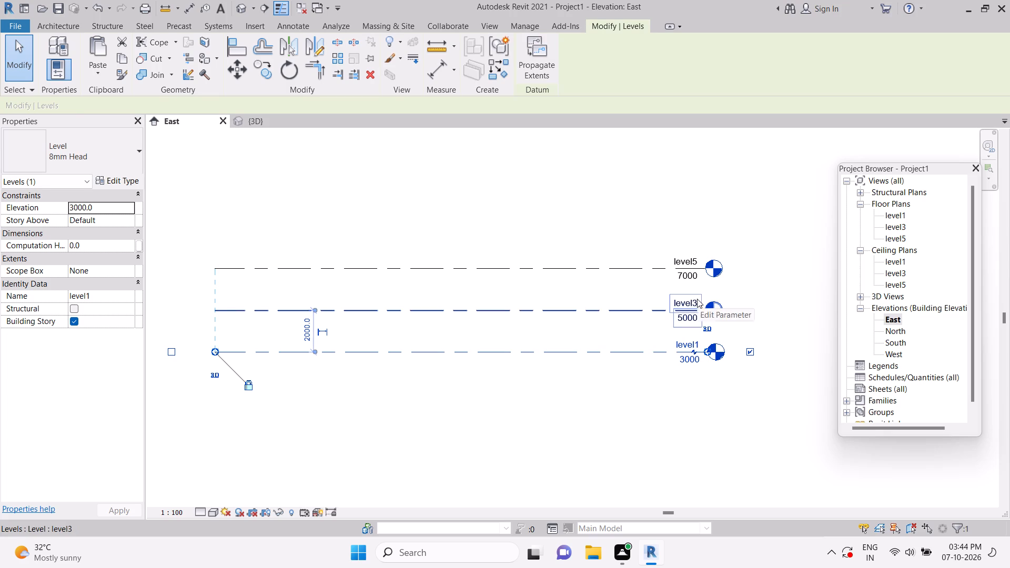
left_click(697, 299)
left_click(695, 301)
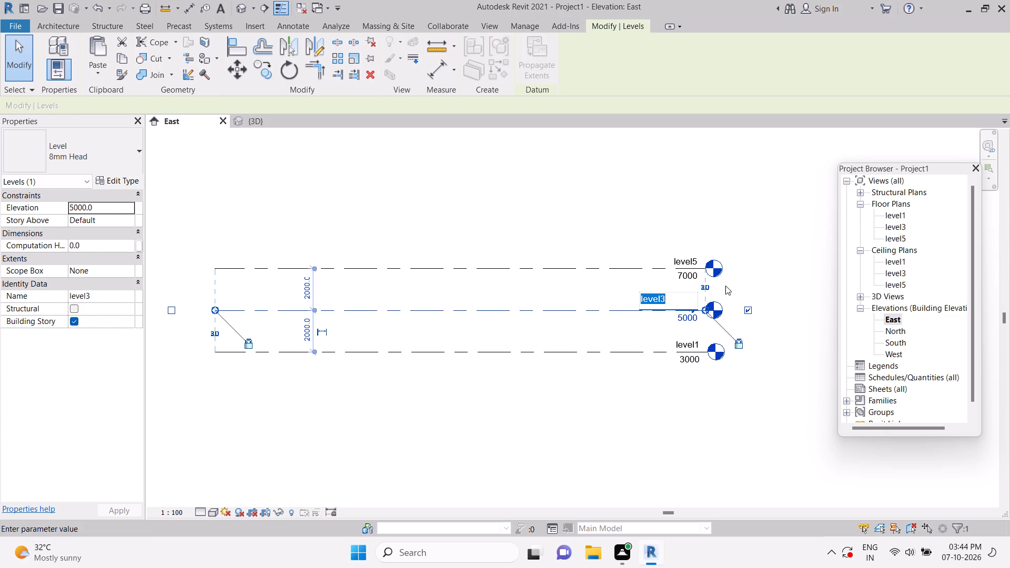
left_click(671, 297)
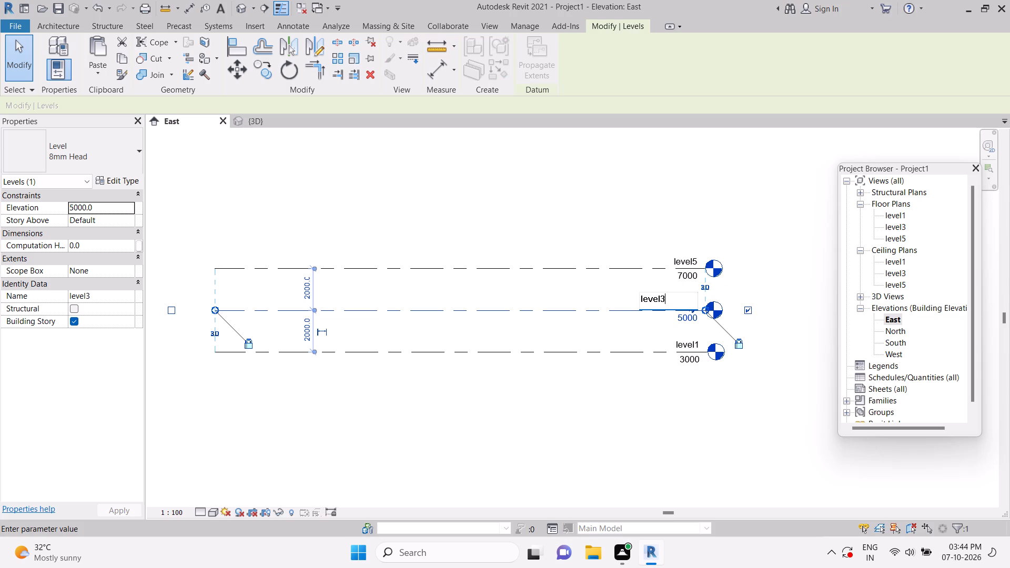
key("BackSpace")
key("space")
key("2")
key("Return")
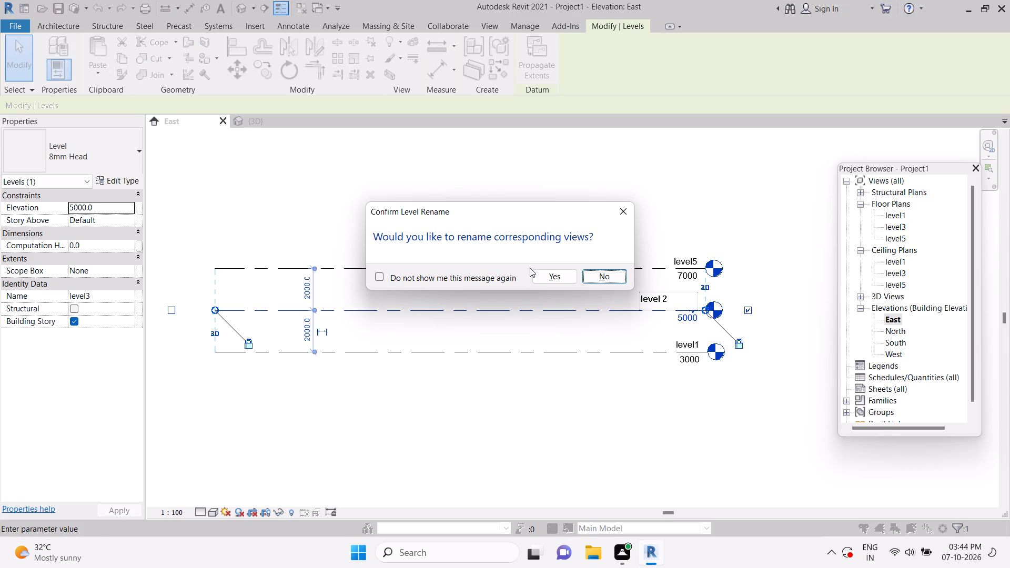
left_click(542, 279)
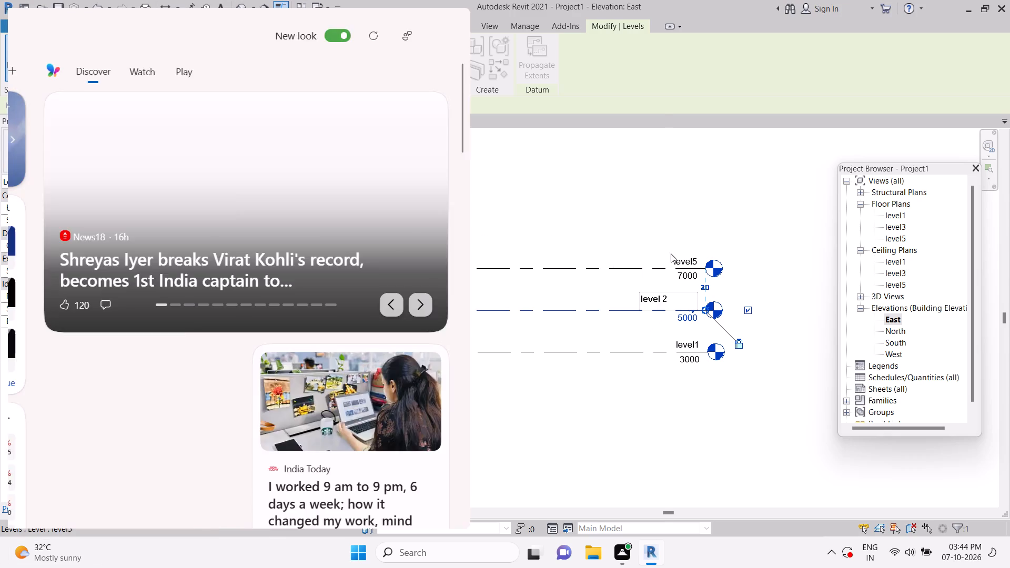
left_click(712, 184)
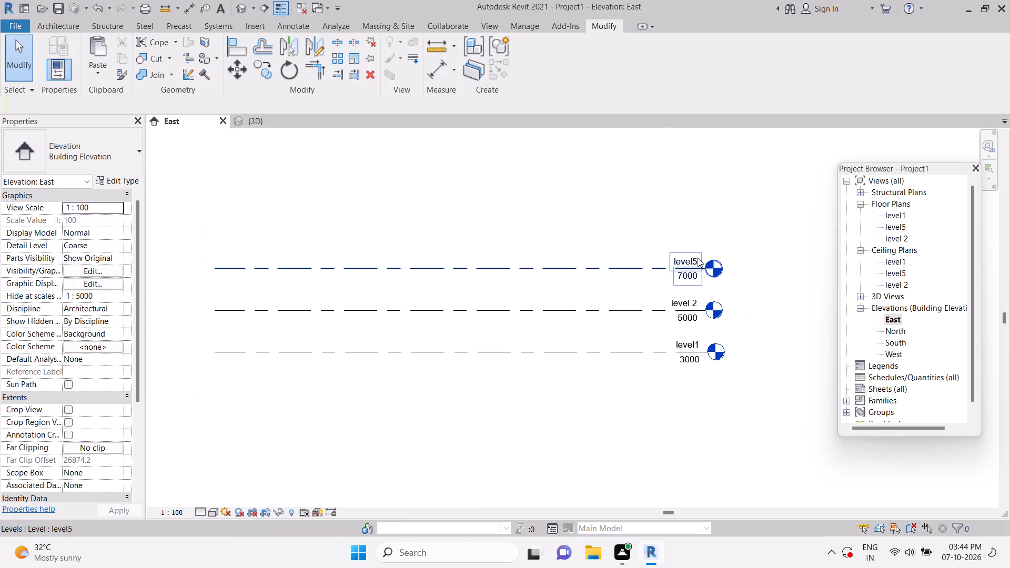
Rename the topmost level, level5, as "level 3" and rename its corresponding views too.
left_click(698, 257)
left_click(692, 257)
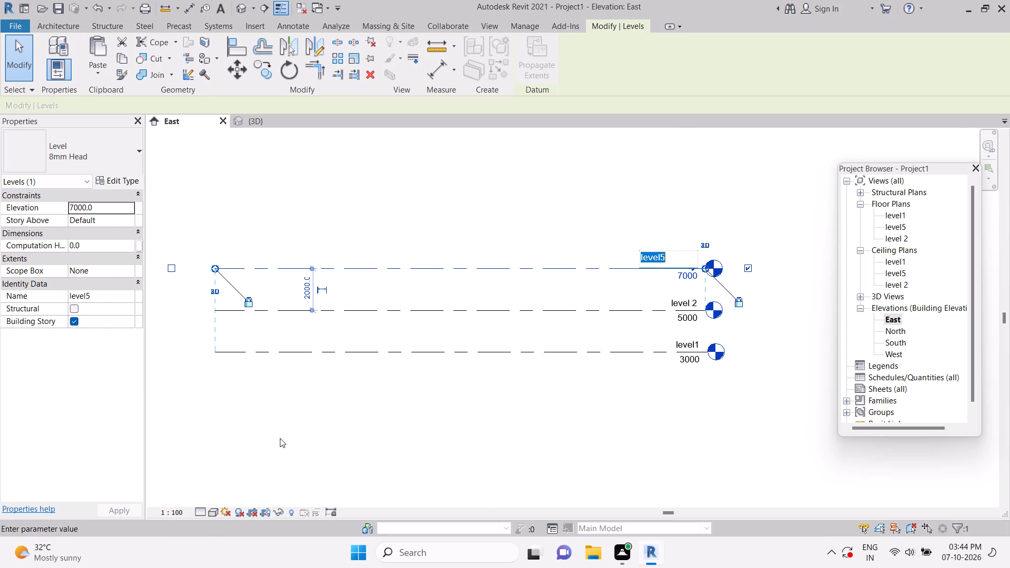
left_click(664, 261)
key("BackSpace")
key("space")
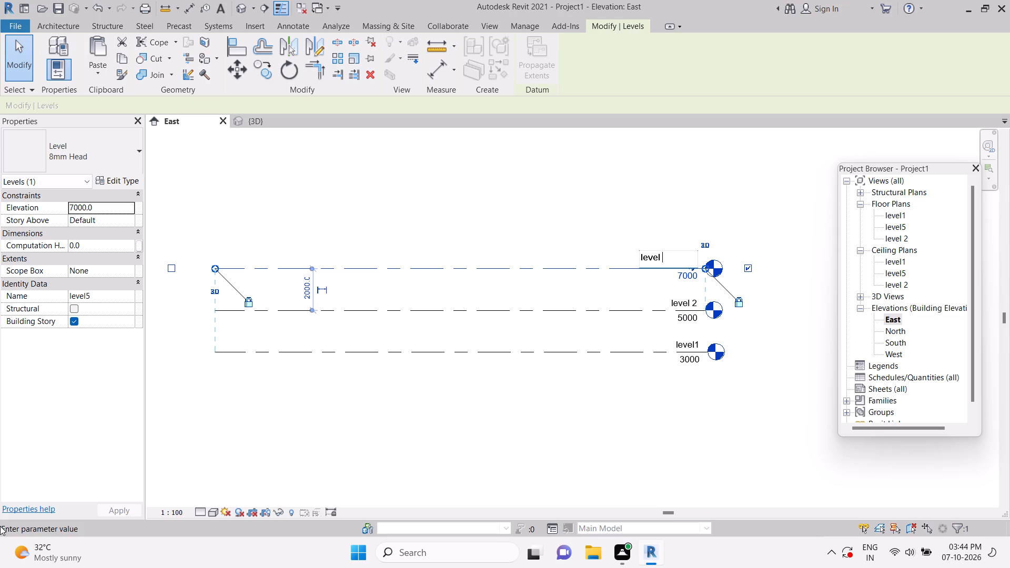
key("3")
key("Return")
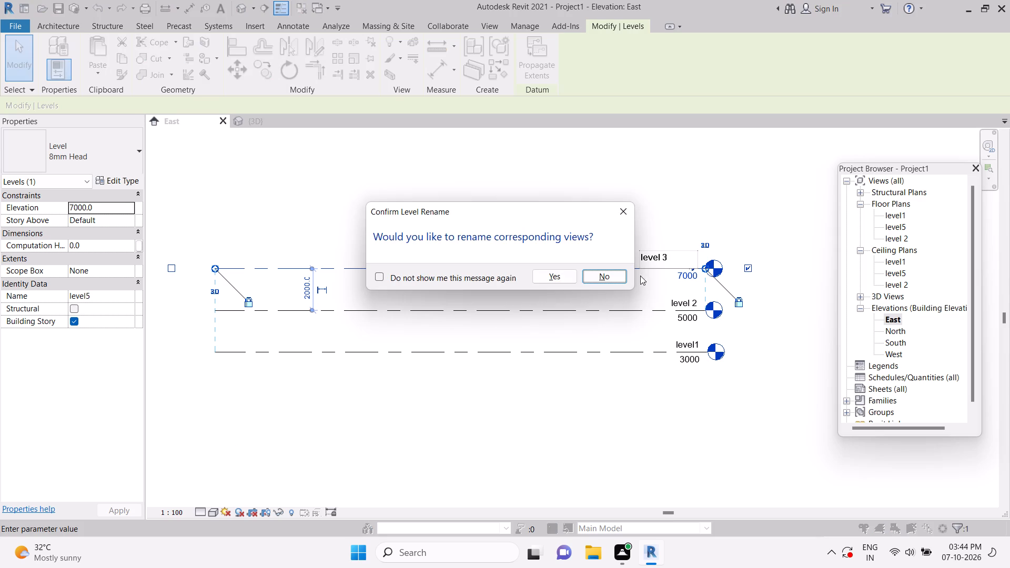
left_click(561, 279)
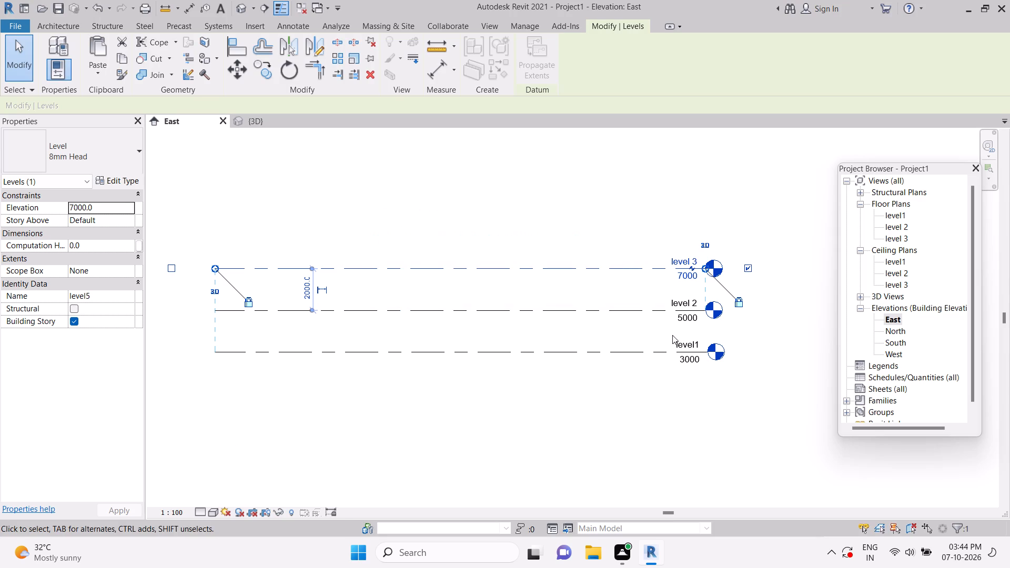
left_click(761, 381)
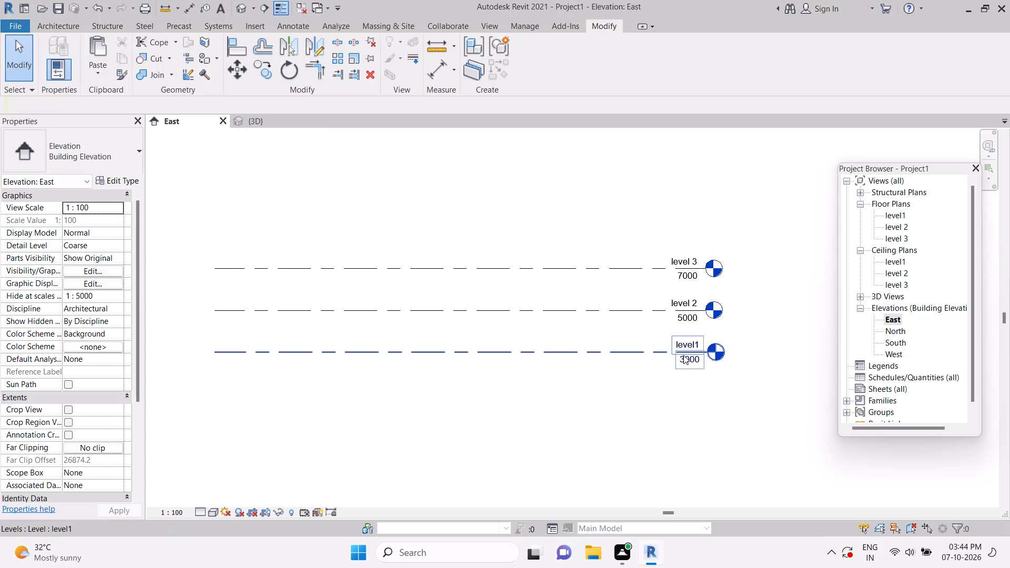
Open the level1 floor plan.
double_click(902, 217)
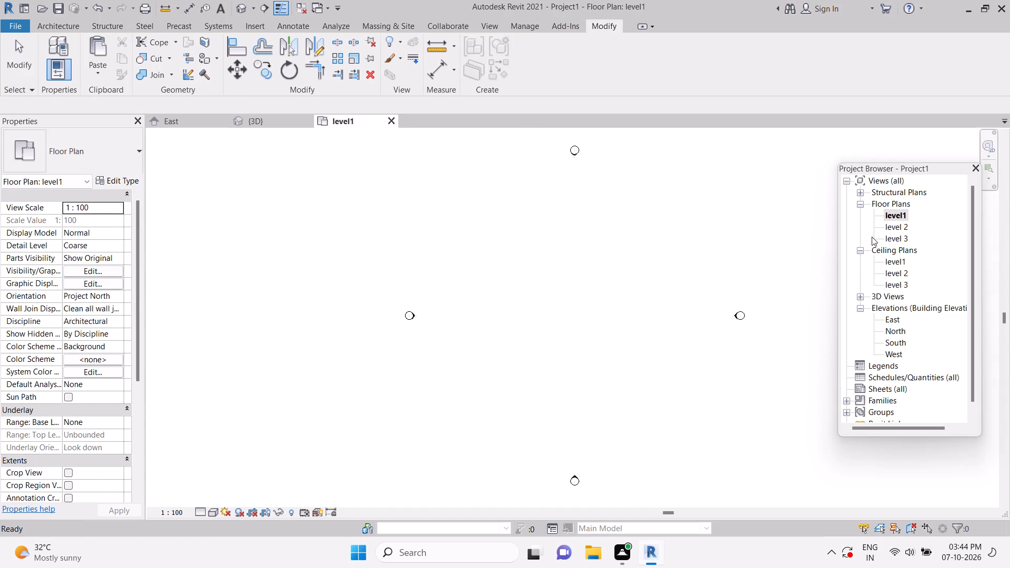
scroll(612, 253, "down", 2)
scroll(612, 253, "up", 1)
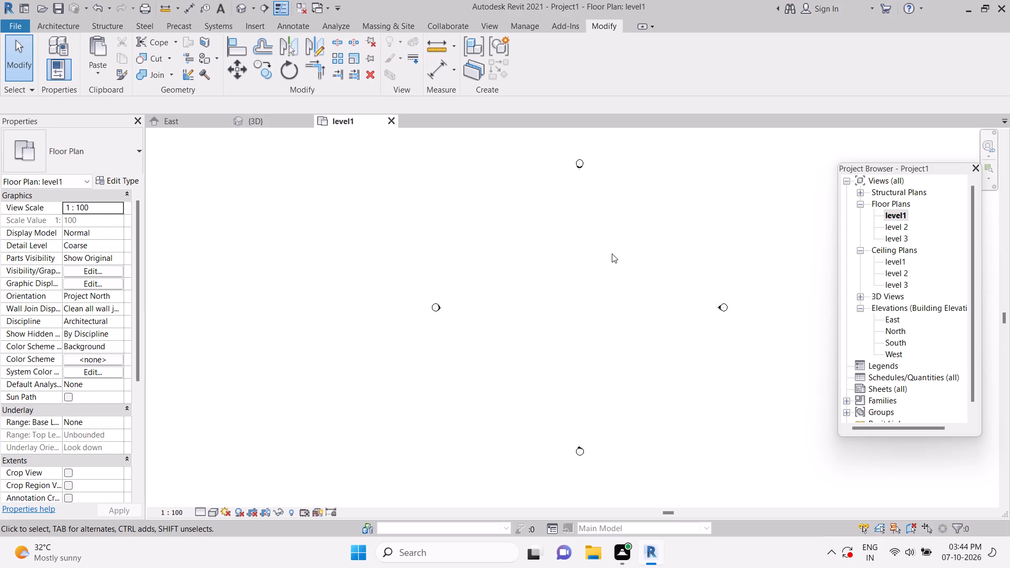
Start the Wall tool, look through the available wall types and choose Basic Wall Generic - 200mm - Filled.
left_click(67, 24)
left_click(58, 41)
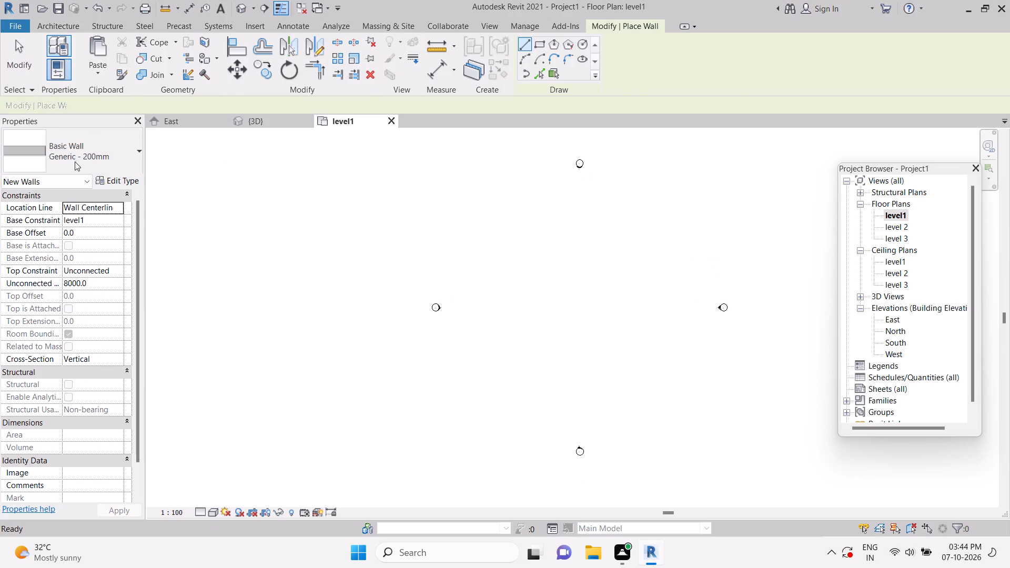
left_click(78, 155)
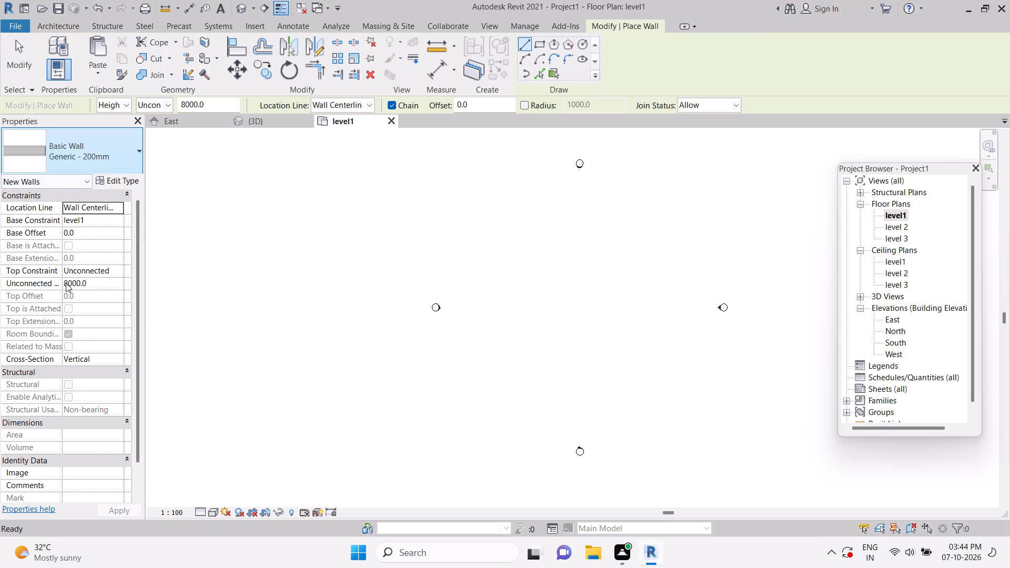
scroll(68, 282, "up", 4)
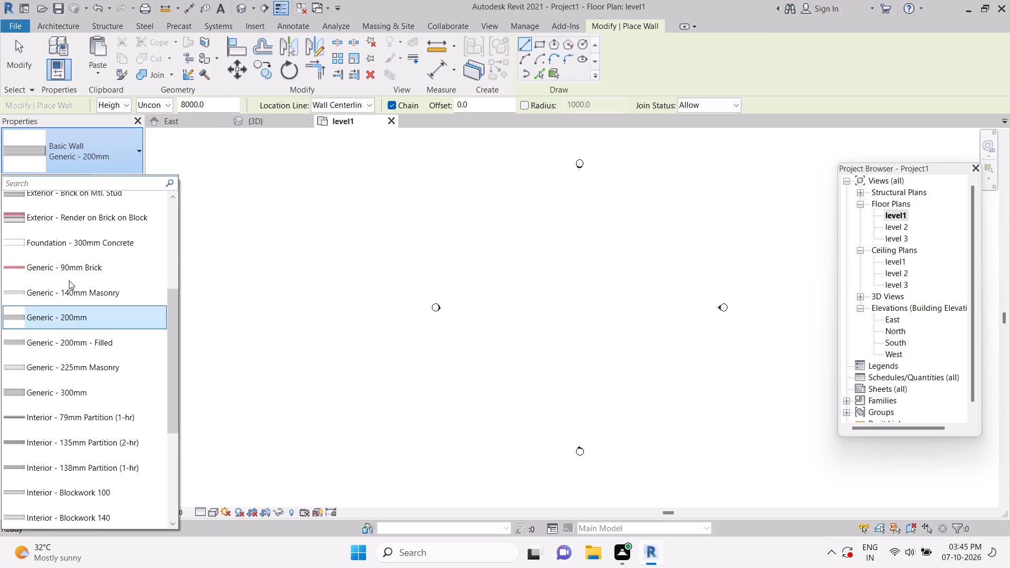
scroll(69, 280, "down", 2)
scroll(69, 280, "up", 3)
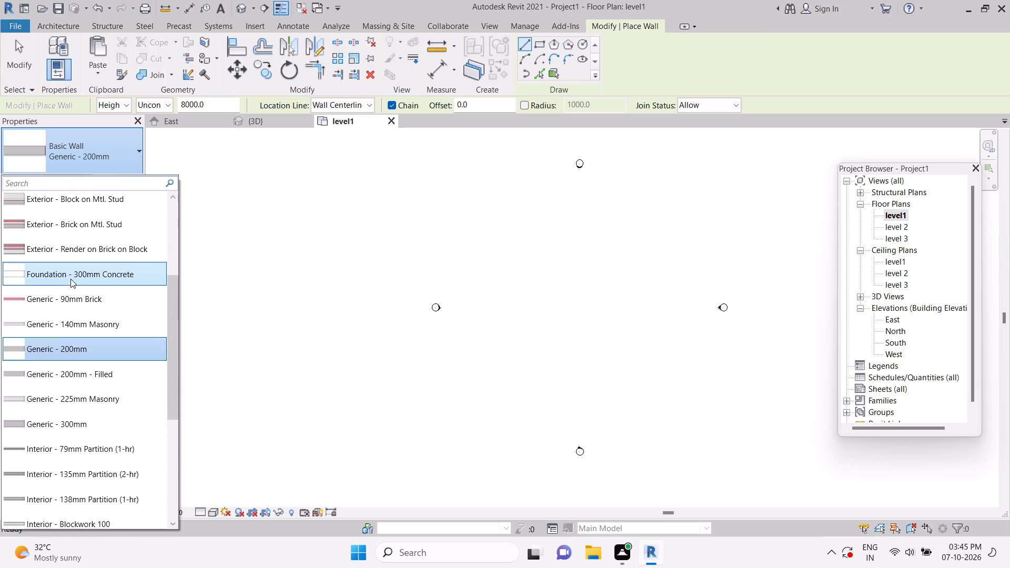
scroll(70, 279, "up", 8)
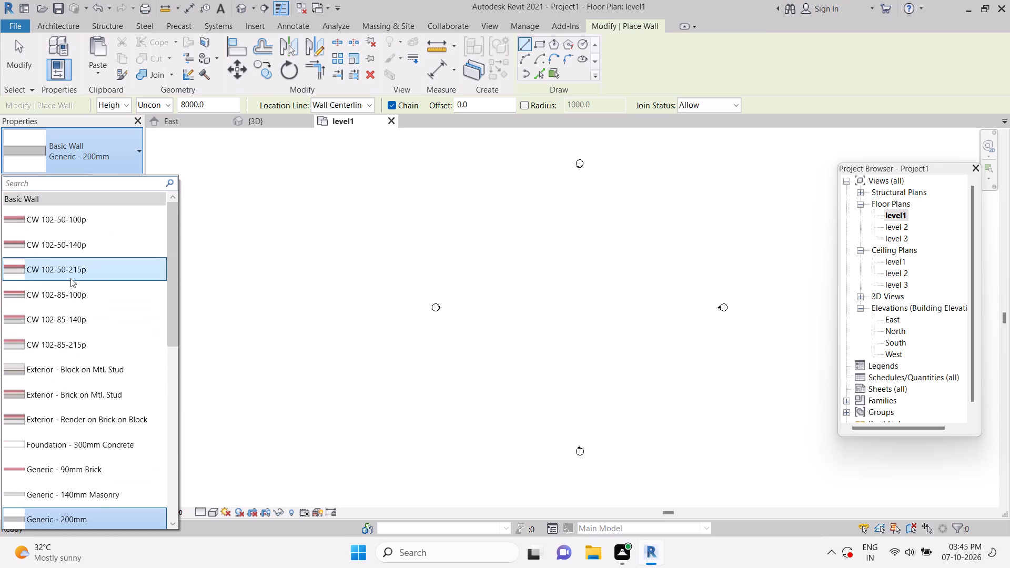
scroll(70, 278, "up", 2)
scroll(70, 278, "down", 5)
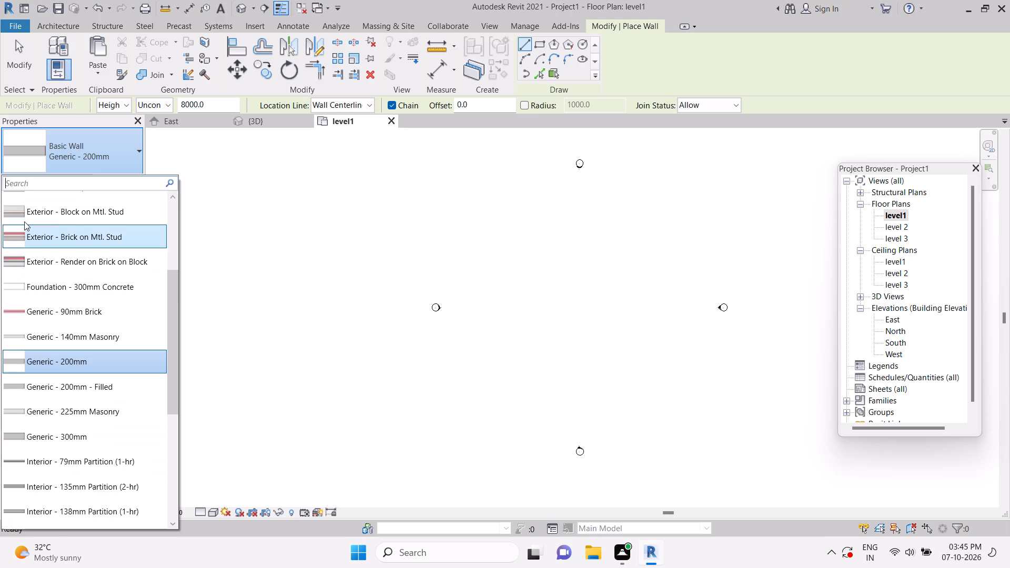
left_click(139, 149)
left_click(139, 149)
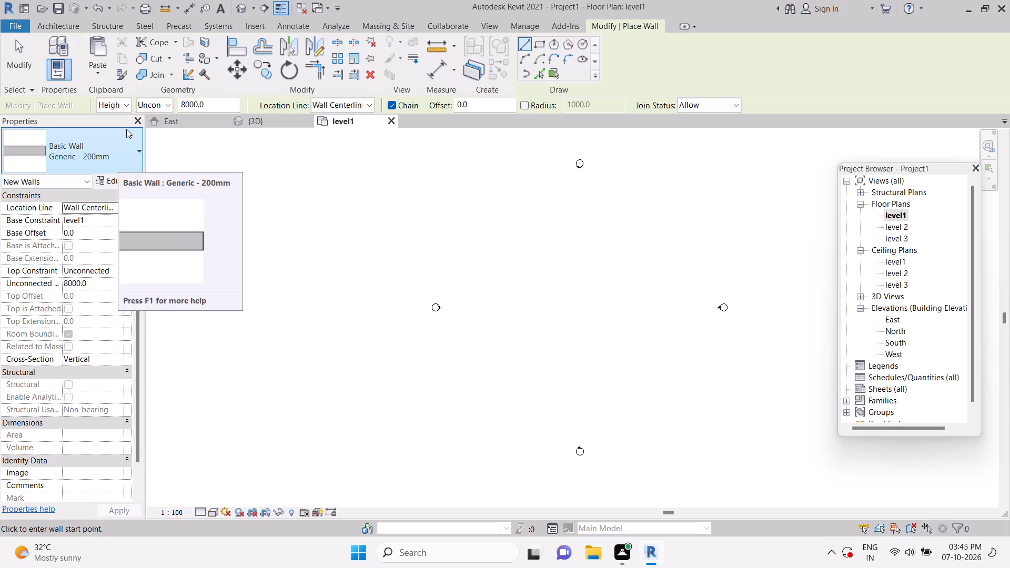
left_click(105, 148)
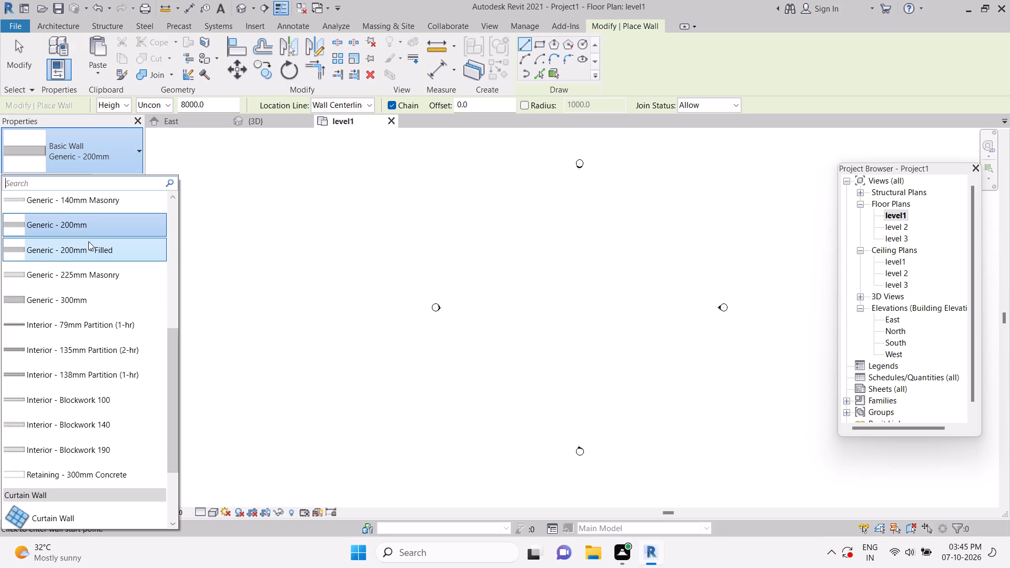
left_click(100, 247)
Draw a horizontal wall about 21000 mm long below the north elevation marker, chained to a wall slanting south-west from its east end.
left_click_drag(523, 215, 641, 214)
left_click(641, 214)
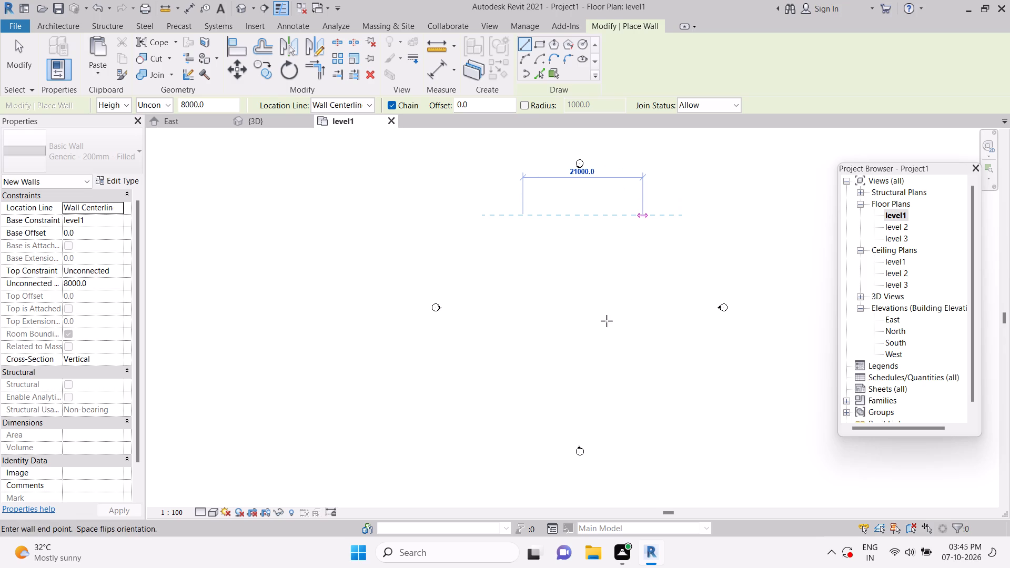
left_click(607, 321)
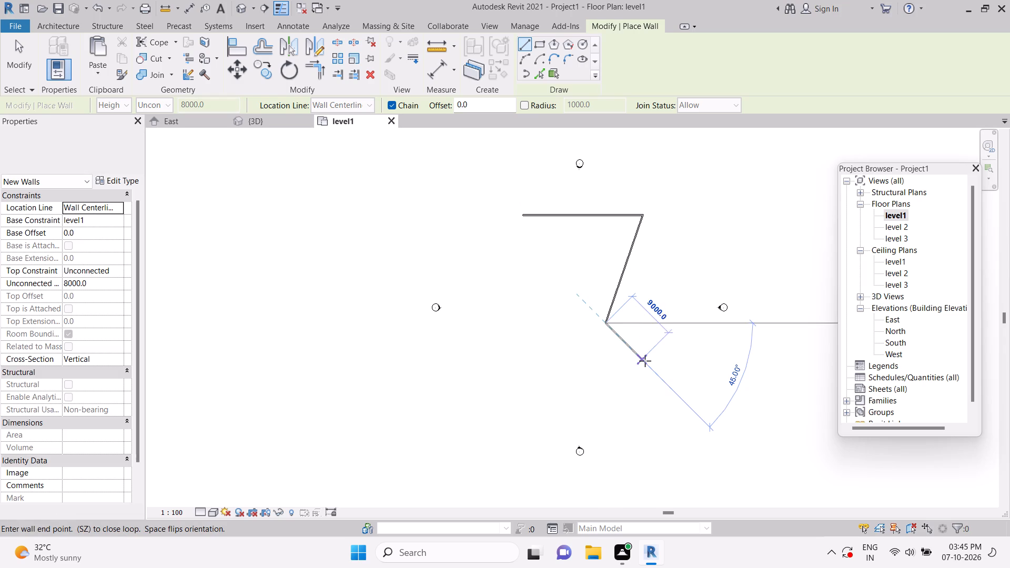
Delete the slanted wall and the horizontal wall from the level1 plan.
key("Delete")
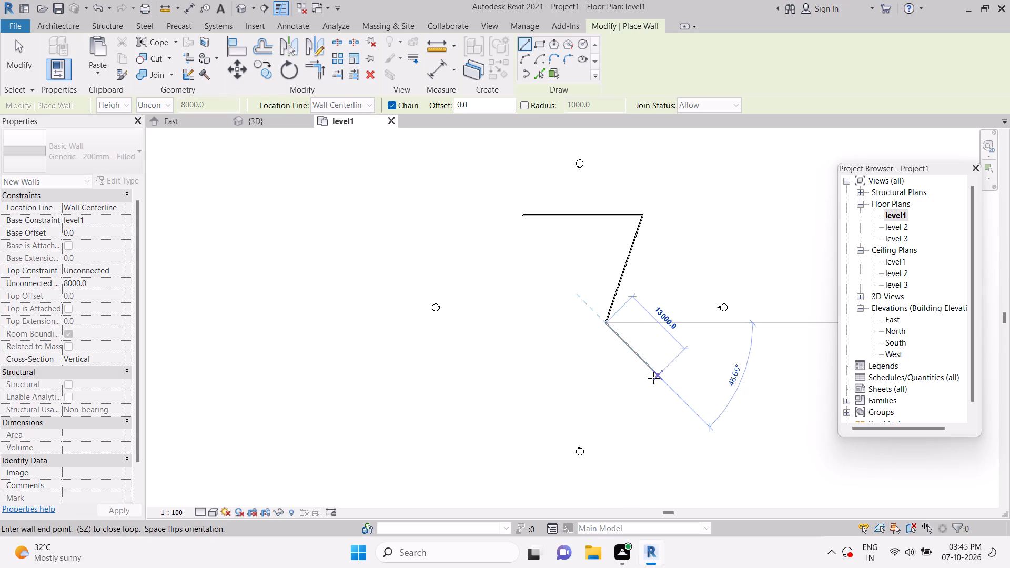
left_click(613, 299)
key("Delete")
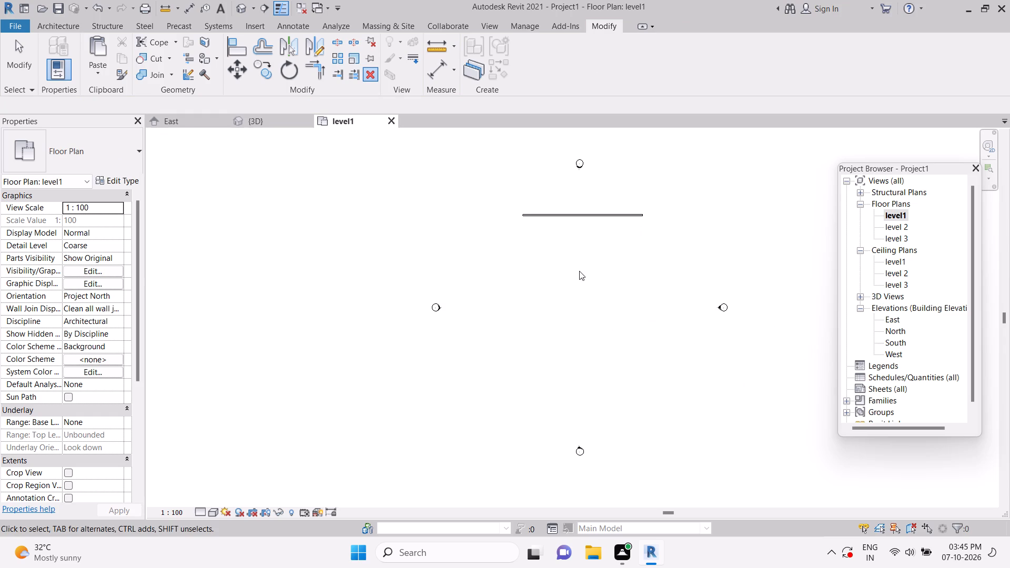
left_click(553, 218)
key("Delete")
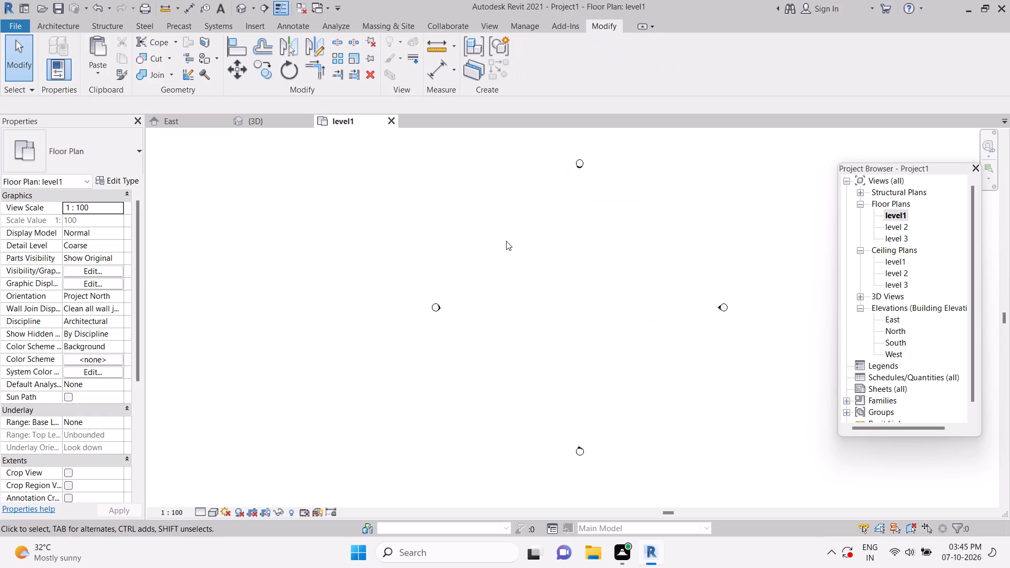
Start the Wall tool again on the level1 plan and open the choice of wall types for the new walls.
middle_click_drag(506, 250, 387, 260)
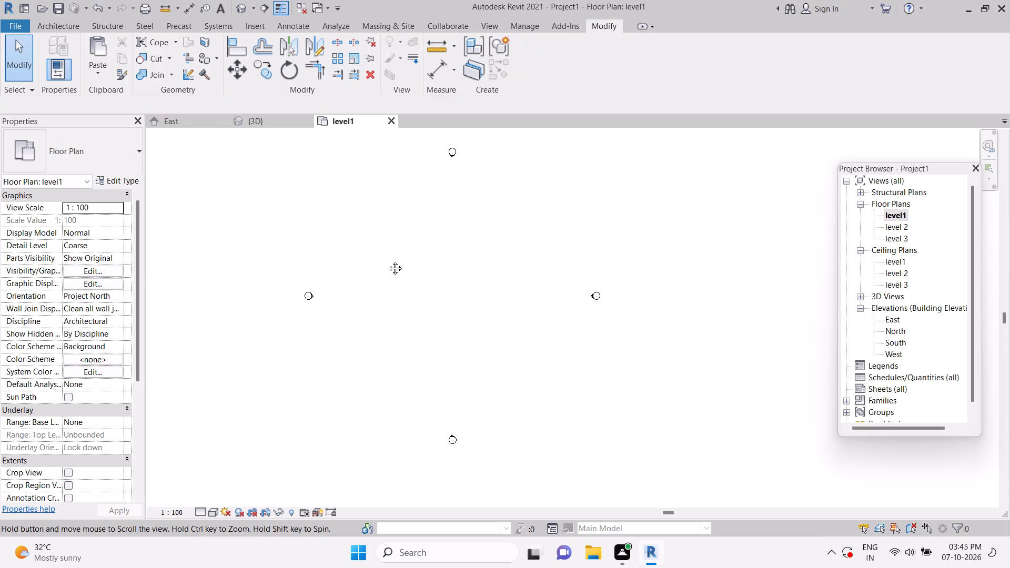
middle_click_drag(387, 260, 395, 271)
scroll(395, 272, "down", 1)
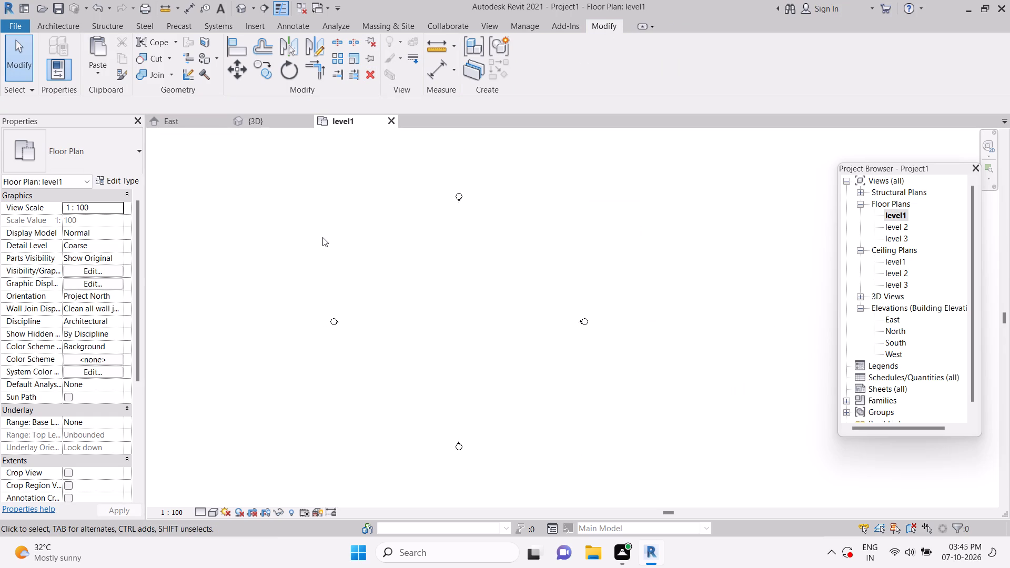
left_click(41, 23)
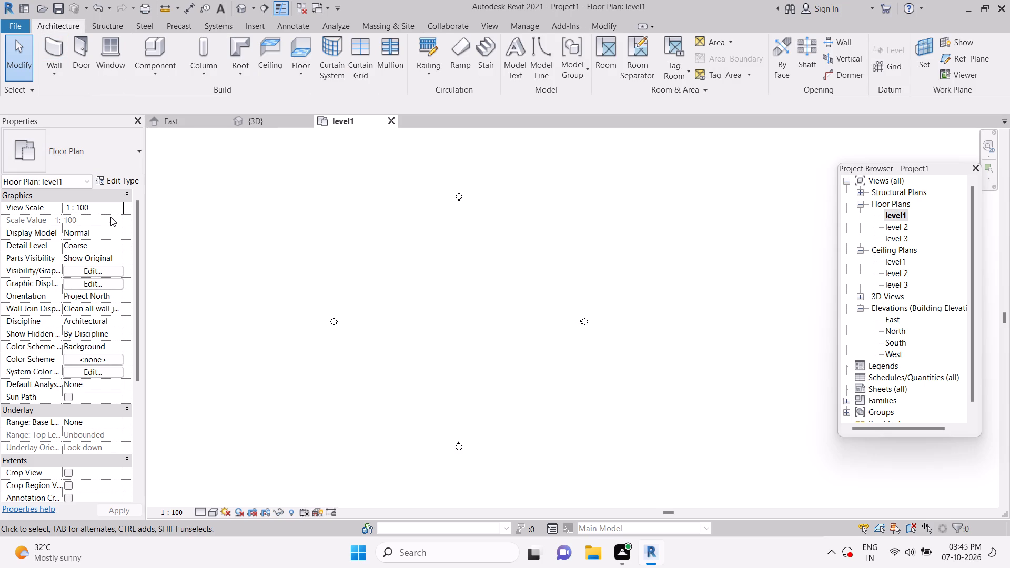
left_click(112, 203)
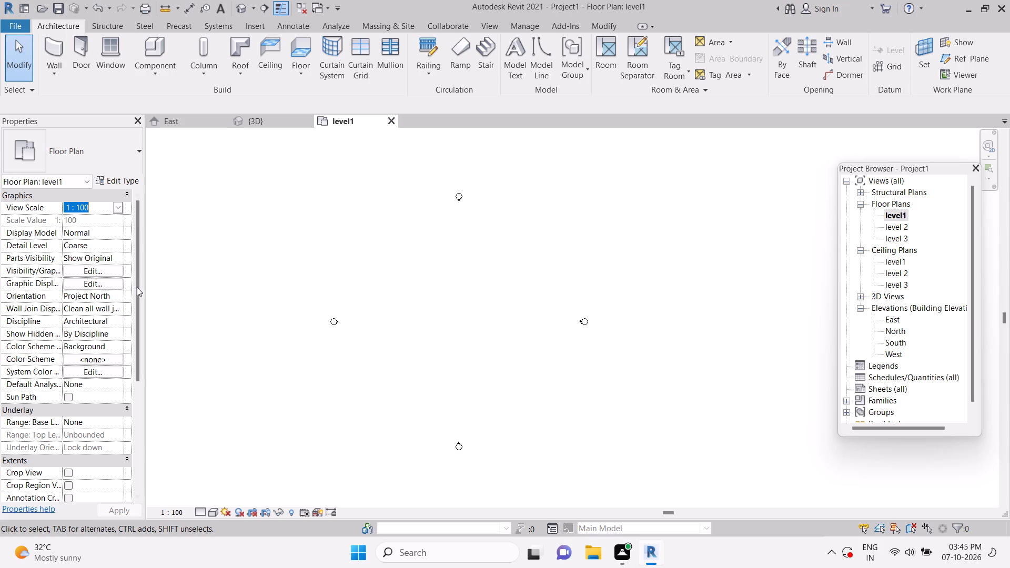
left_click(87, 219)
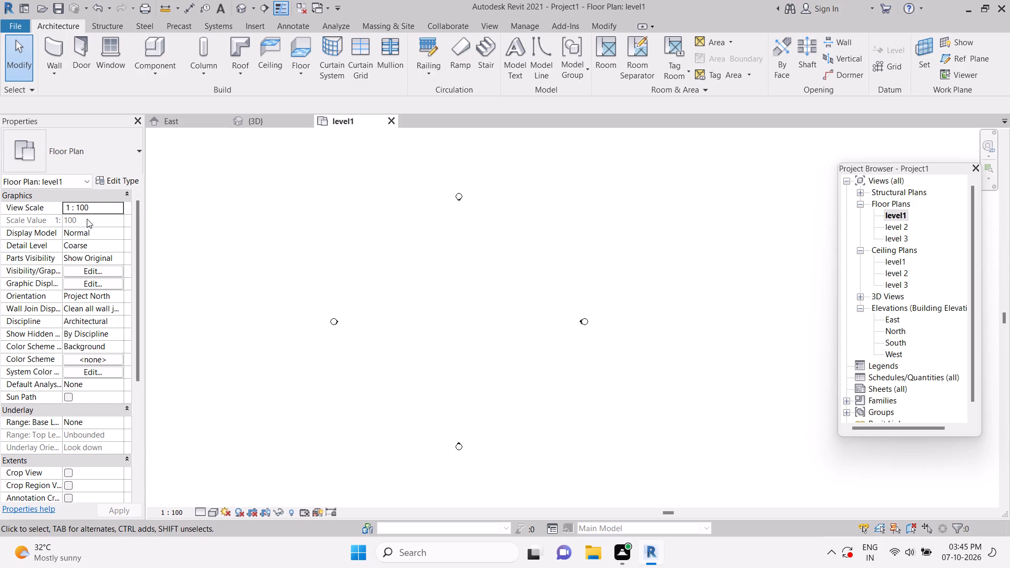
left_click(62, 48)
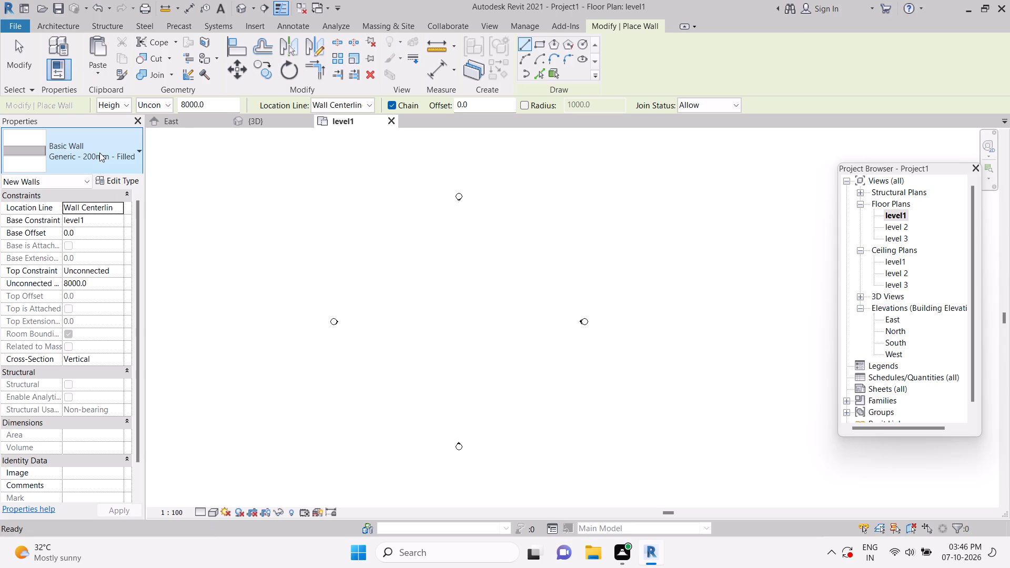
left_click(98, 137)
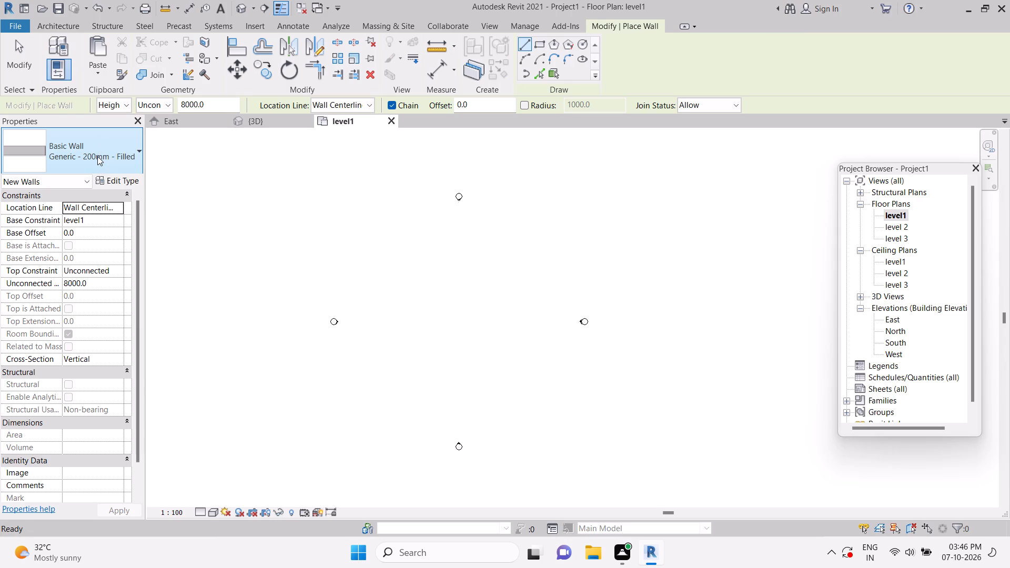
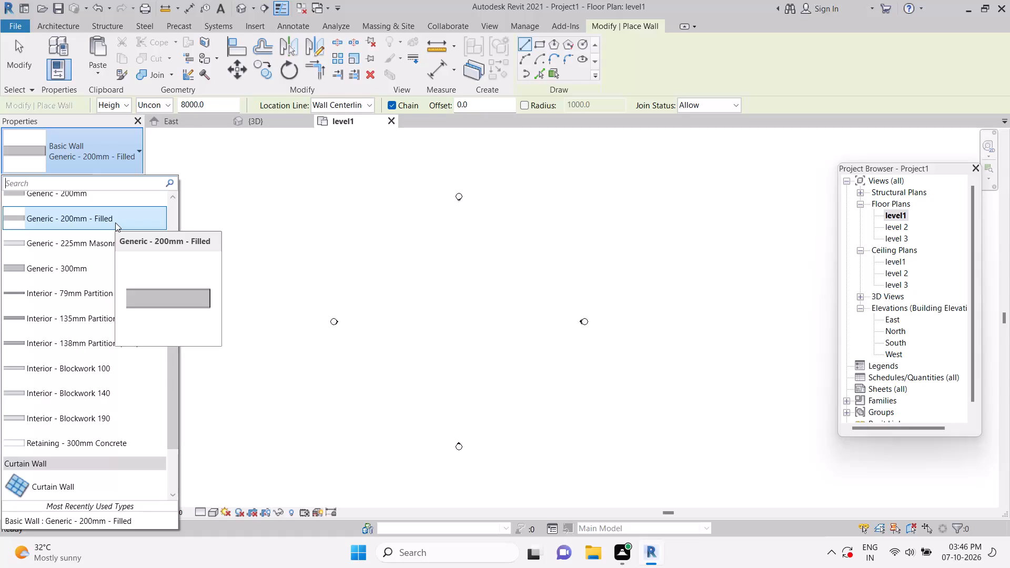
Draw a closed rectangle of Generic - 200mm - Filled walls on level1, about 26,900 mm wide and 39,000 mm long.
scroll(120, 211, "up", 1)
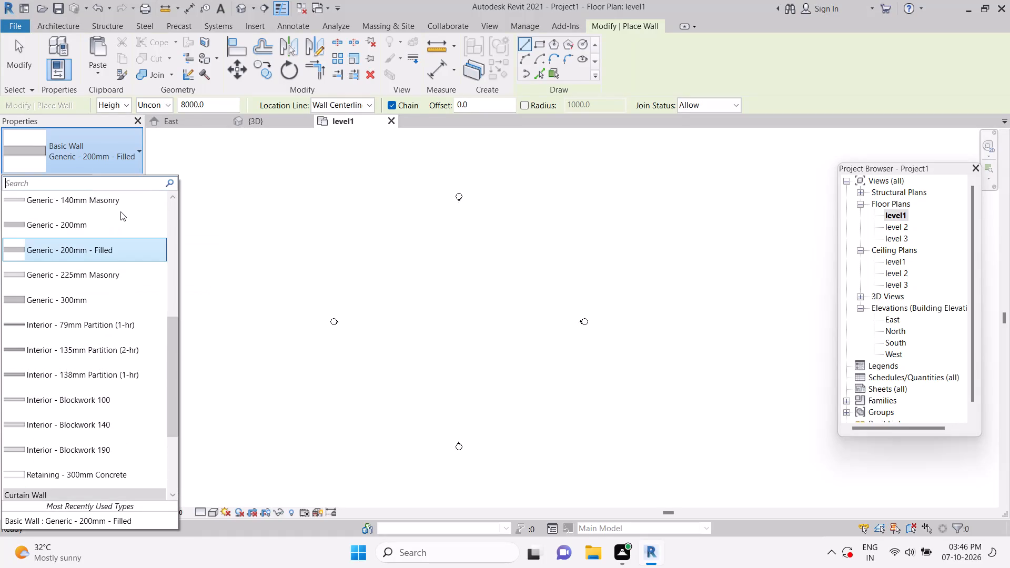
left_click(110, 257)
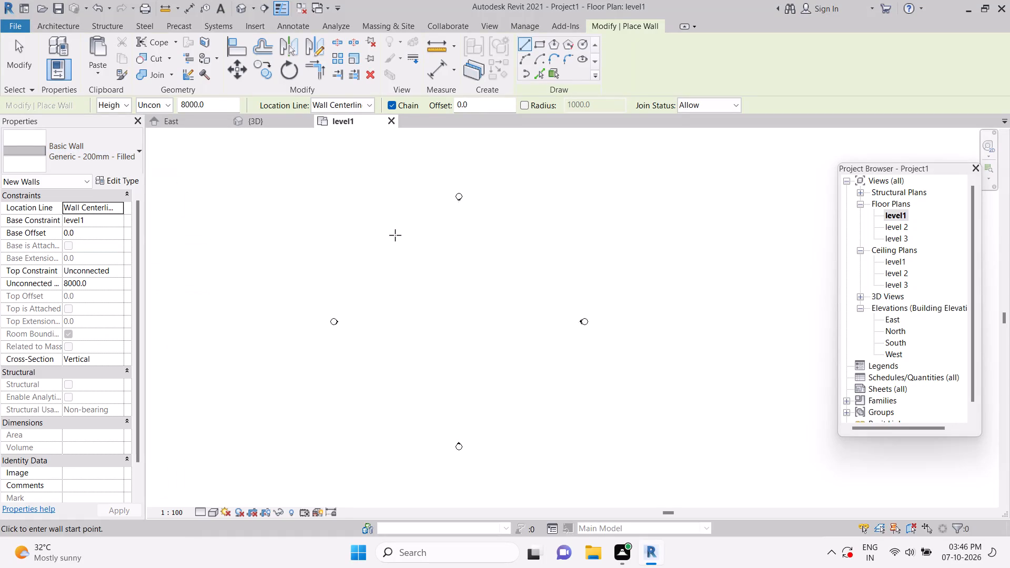
left_click_drag(395, 234, 497, 231)
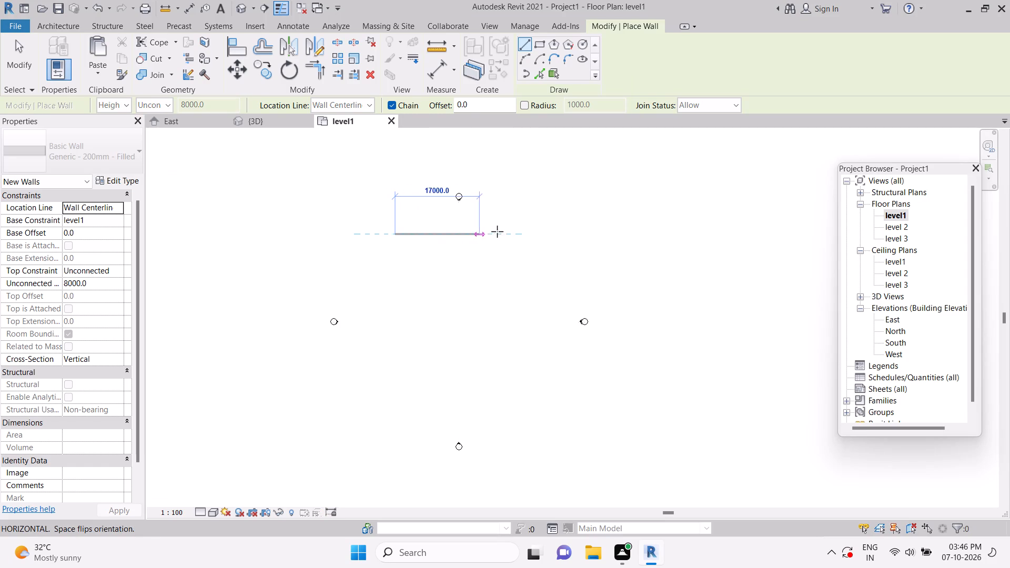
left_click_drag(497, 231, 531, 227)
left_click(531, 227)
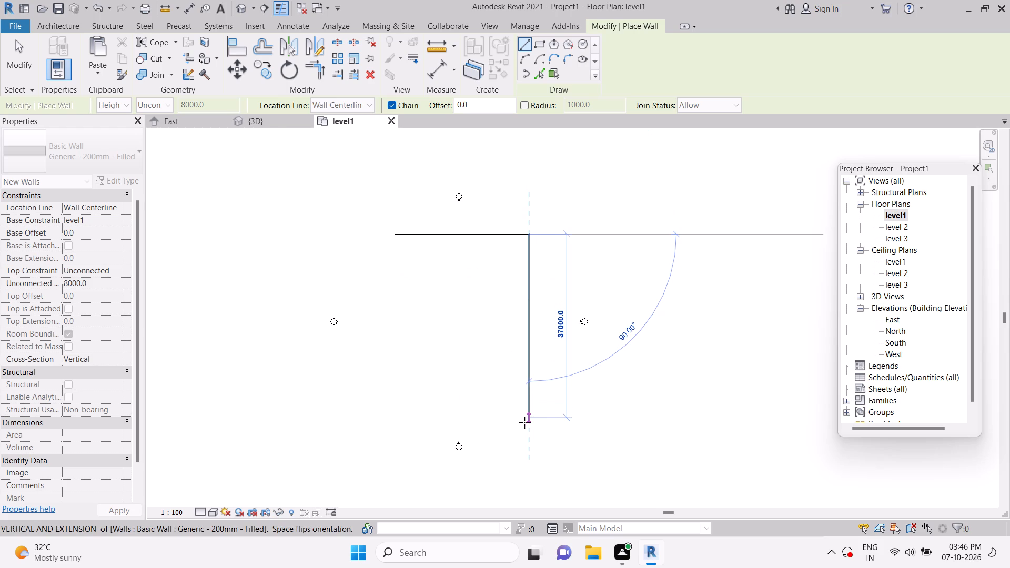
left_click_drag(524, 426, 523, 417)
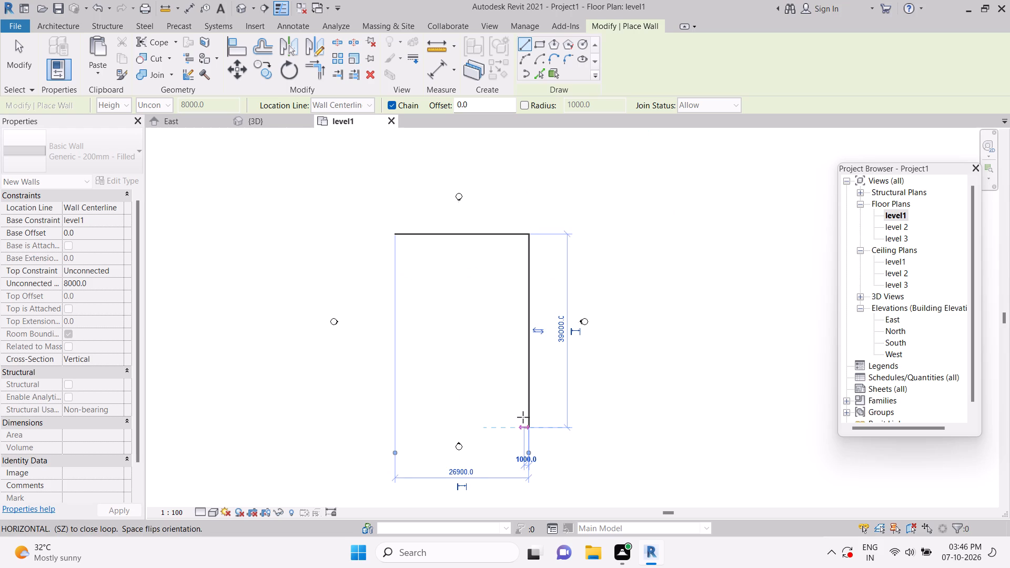
left_click_drag(523, 417, 522, 413)
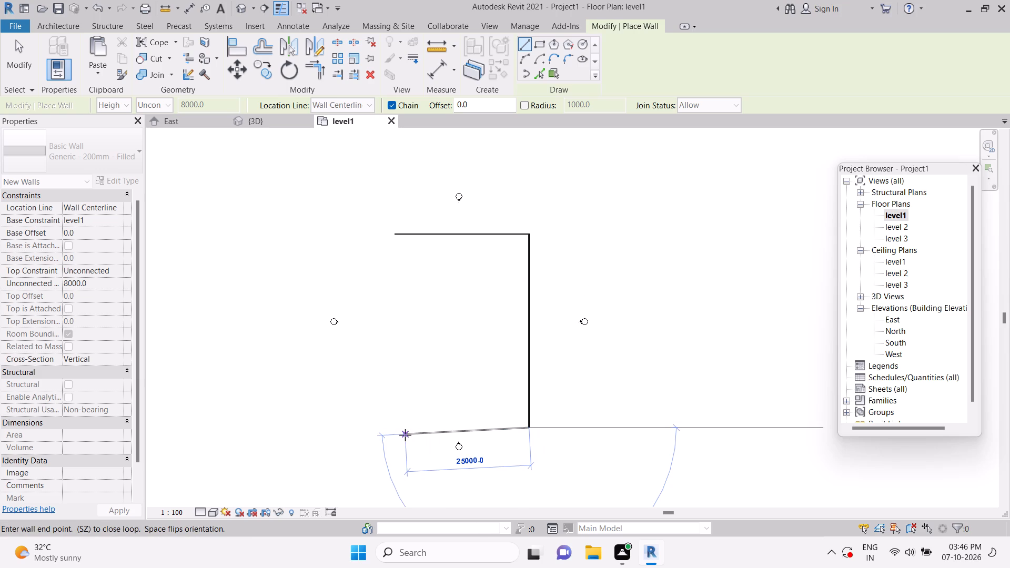
left_click(396, 433)
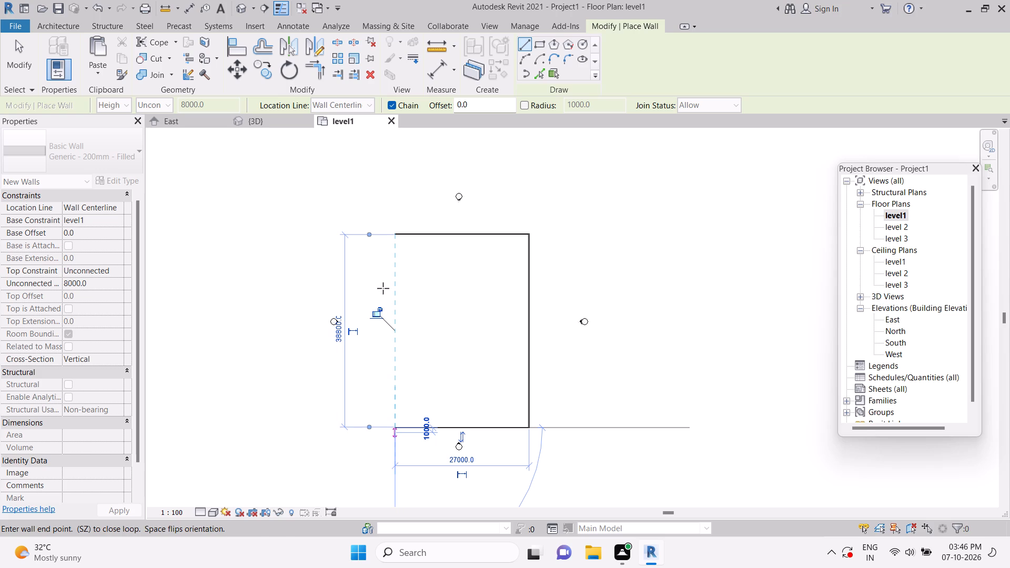
double_click(400, 237)
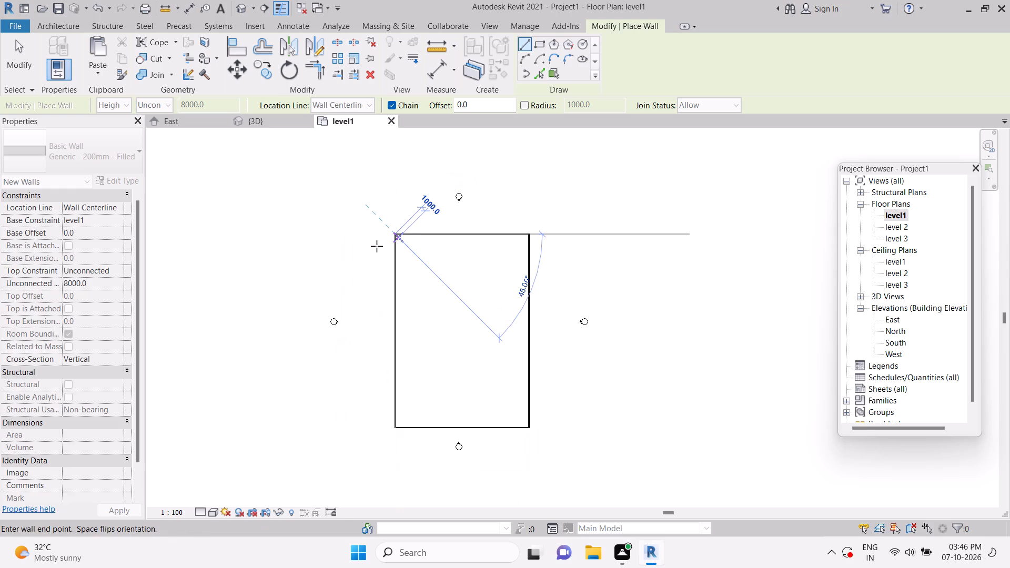
key("Escape")
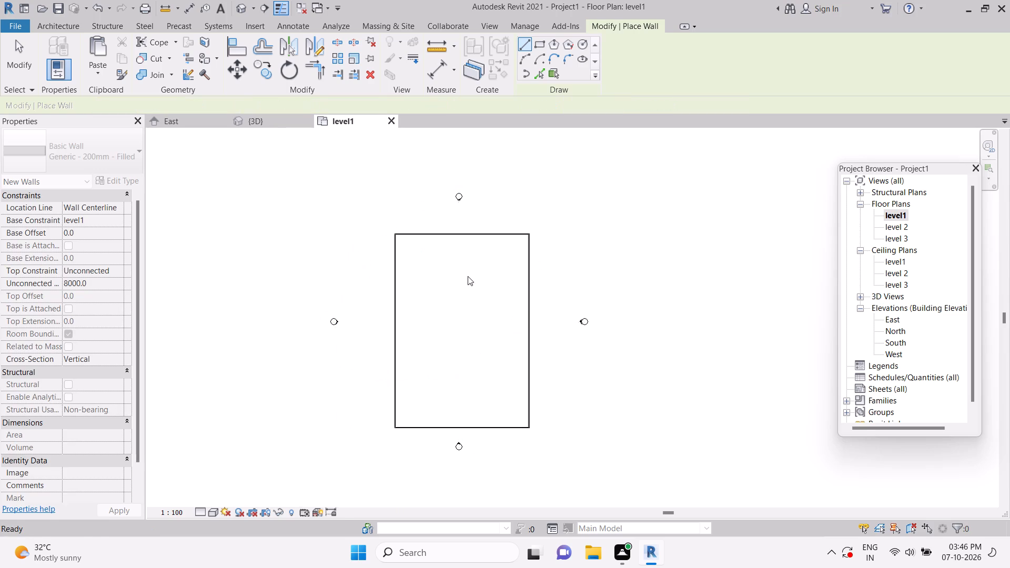
Inspect the rectangular wall enclosure in plan and in the 3D view.
scroll(468, 276, "up", 8)
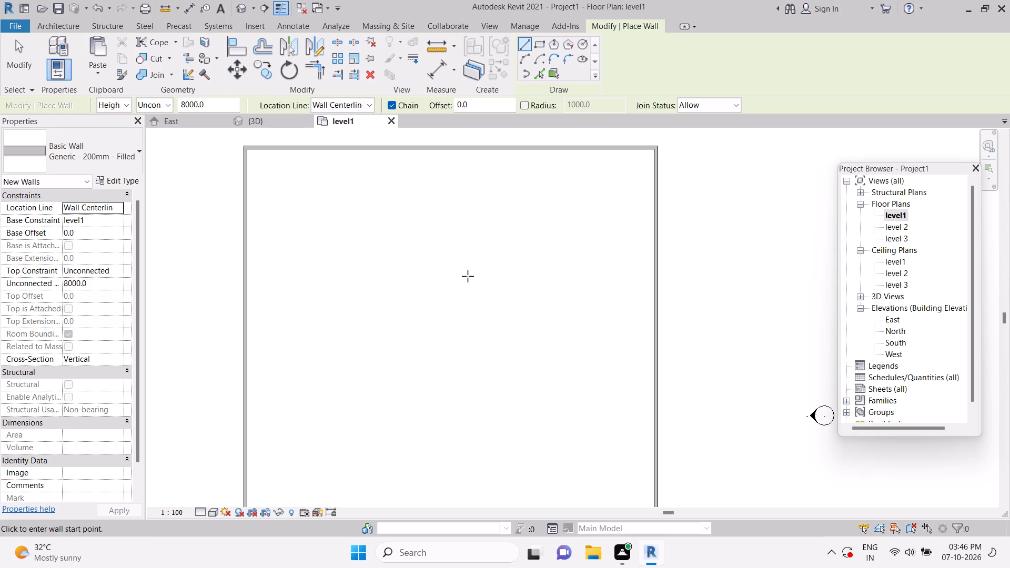
scroll(468, 276, "down", 6)
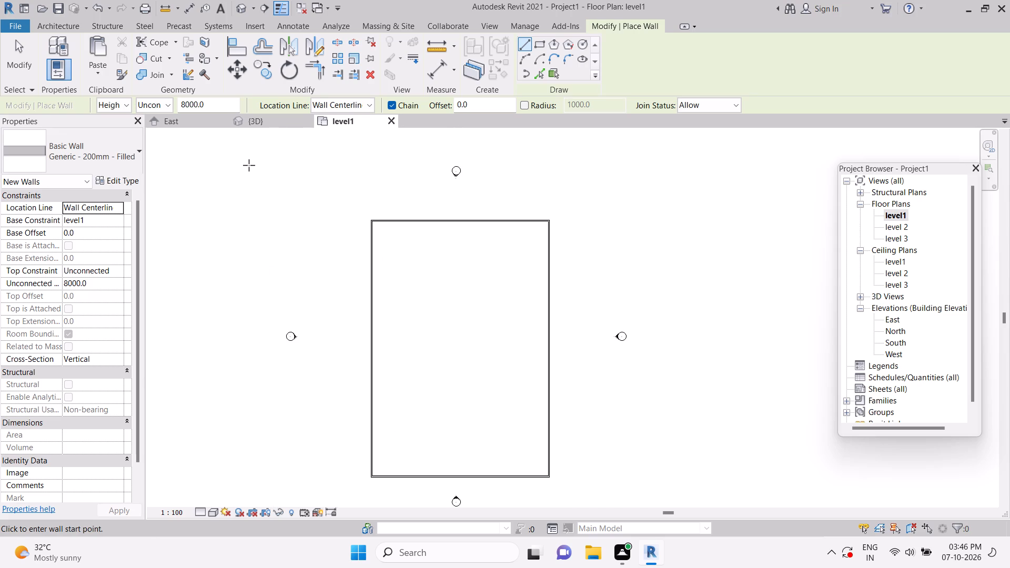
left_click(260, 124)
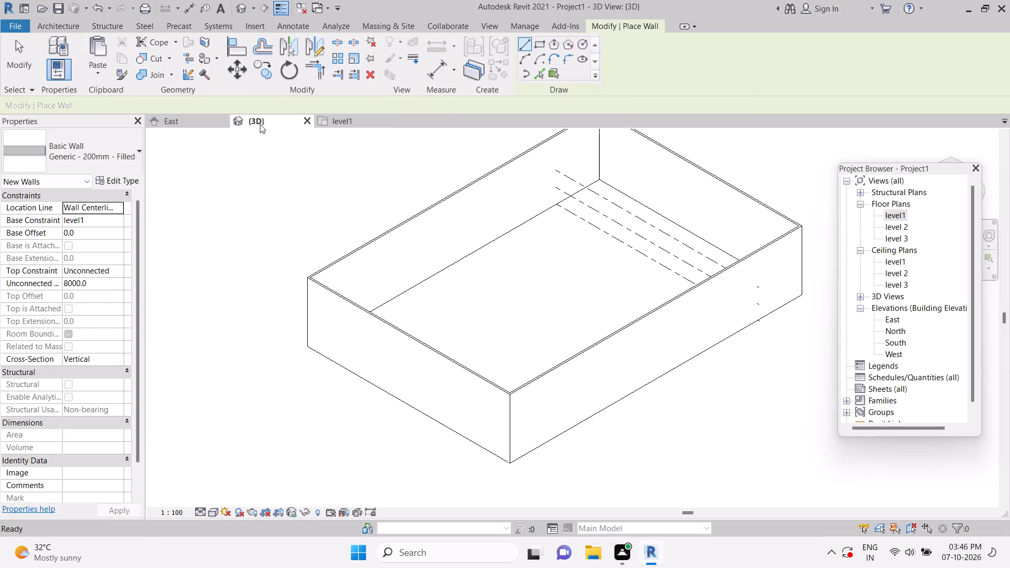
scroll(340, 313, "up", 3)
scroll(340, 313, "down", 3)
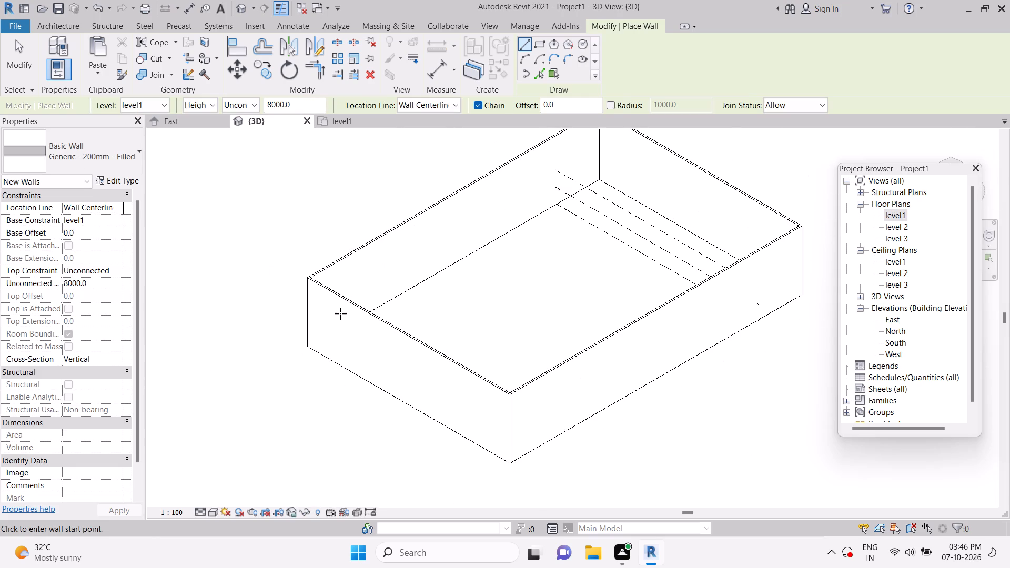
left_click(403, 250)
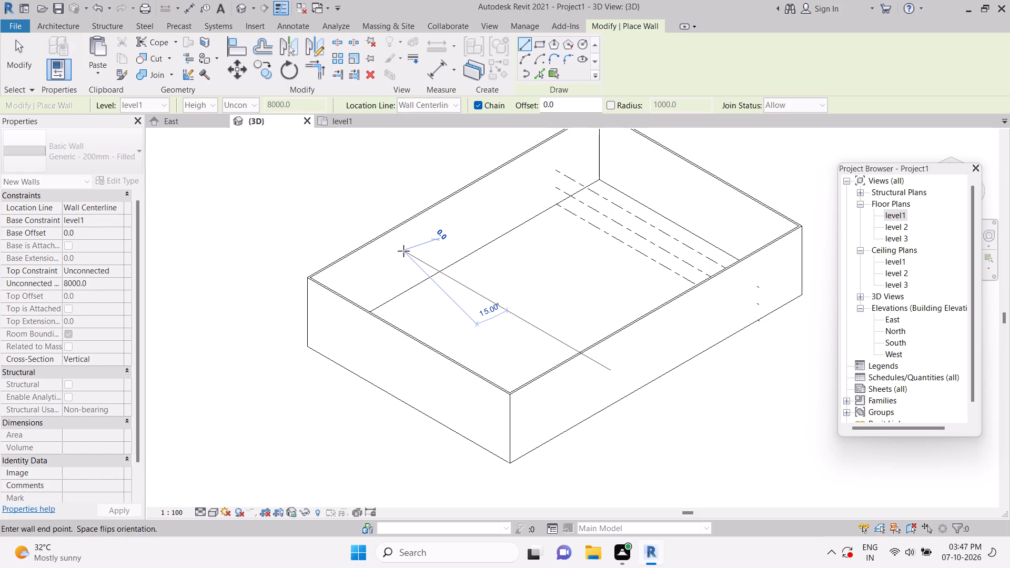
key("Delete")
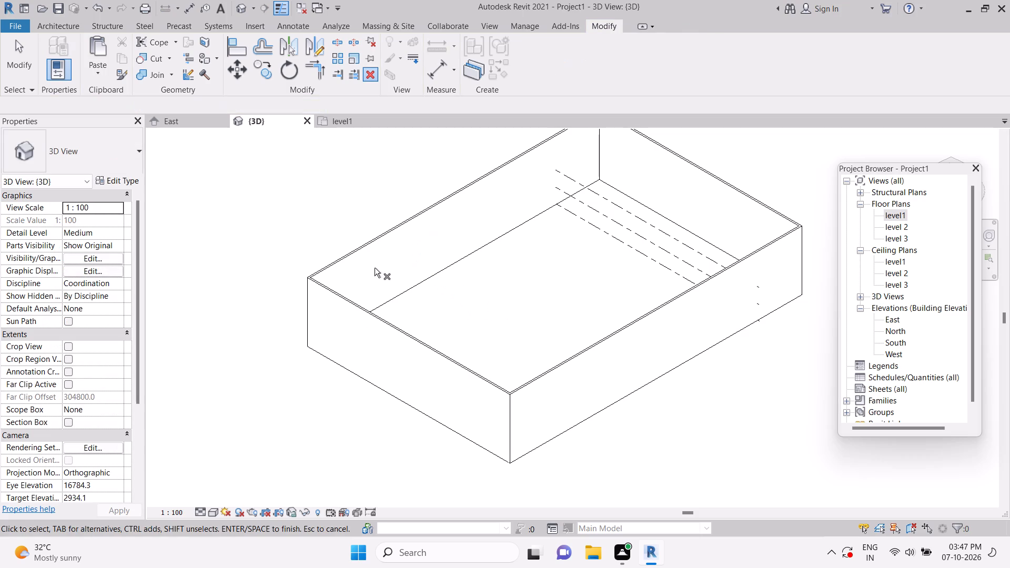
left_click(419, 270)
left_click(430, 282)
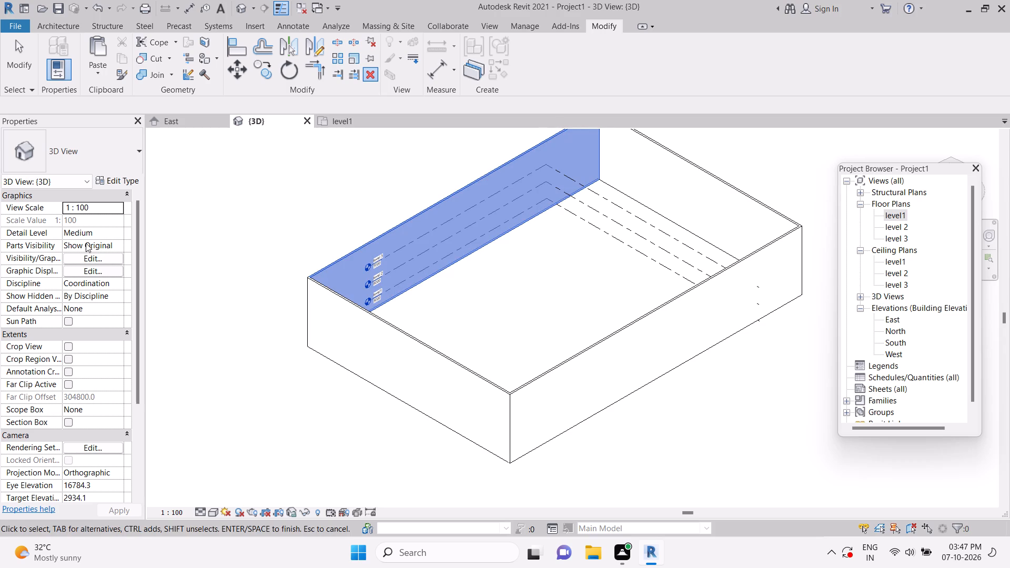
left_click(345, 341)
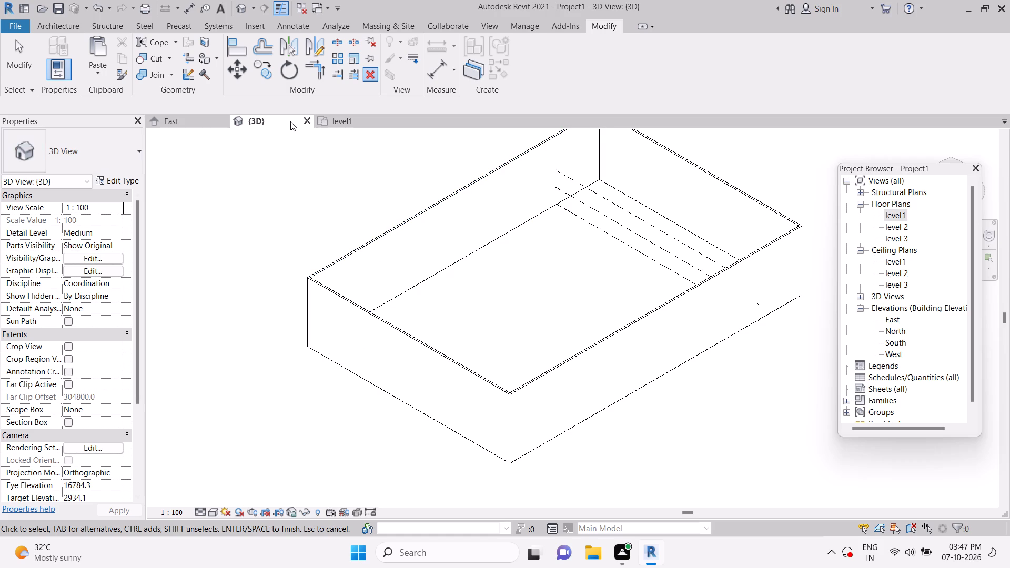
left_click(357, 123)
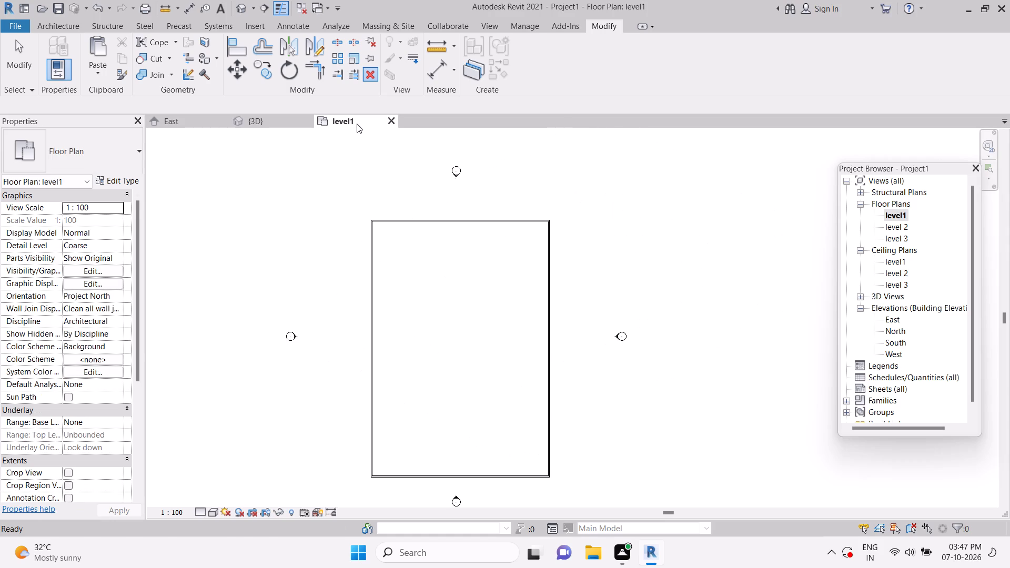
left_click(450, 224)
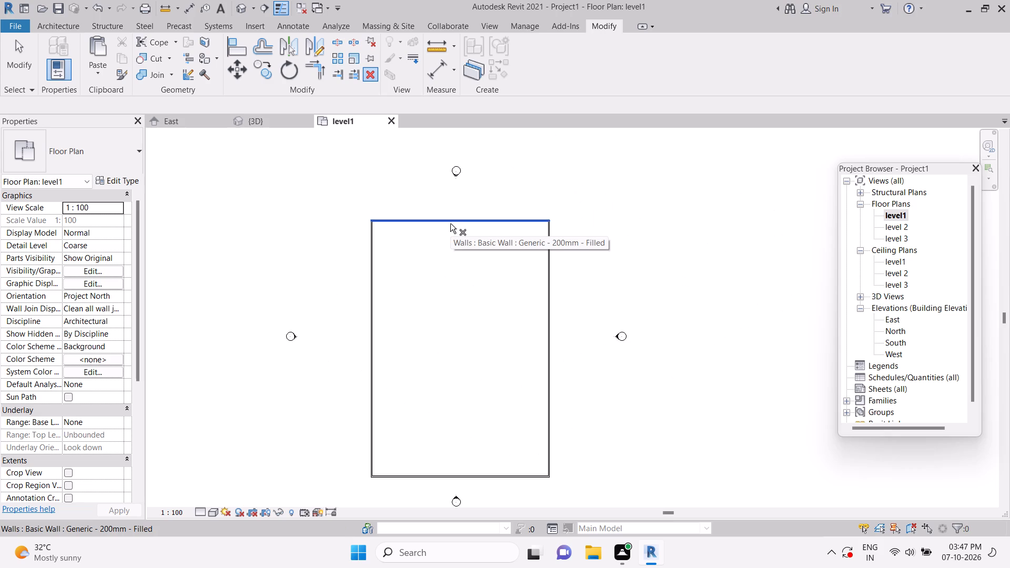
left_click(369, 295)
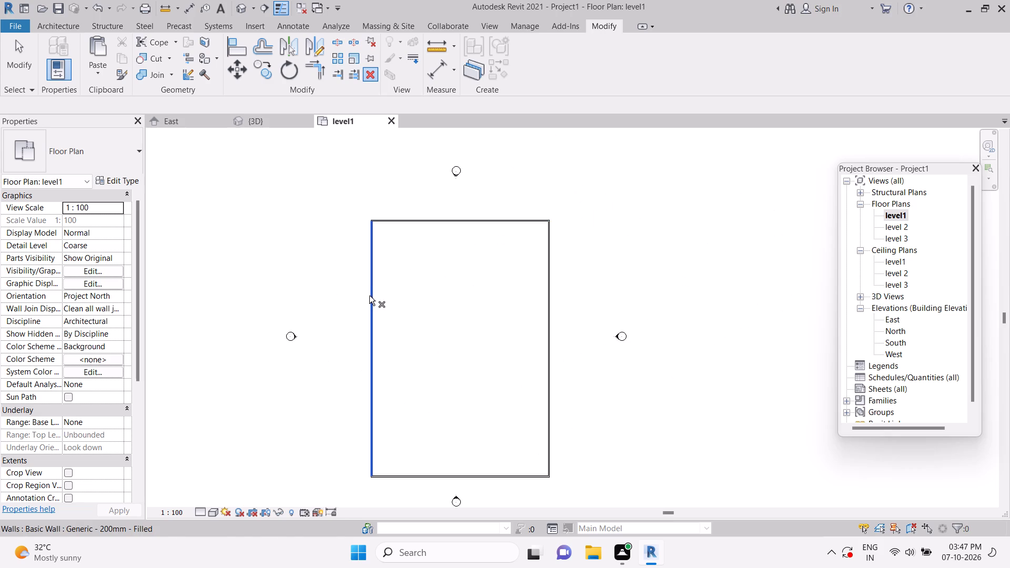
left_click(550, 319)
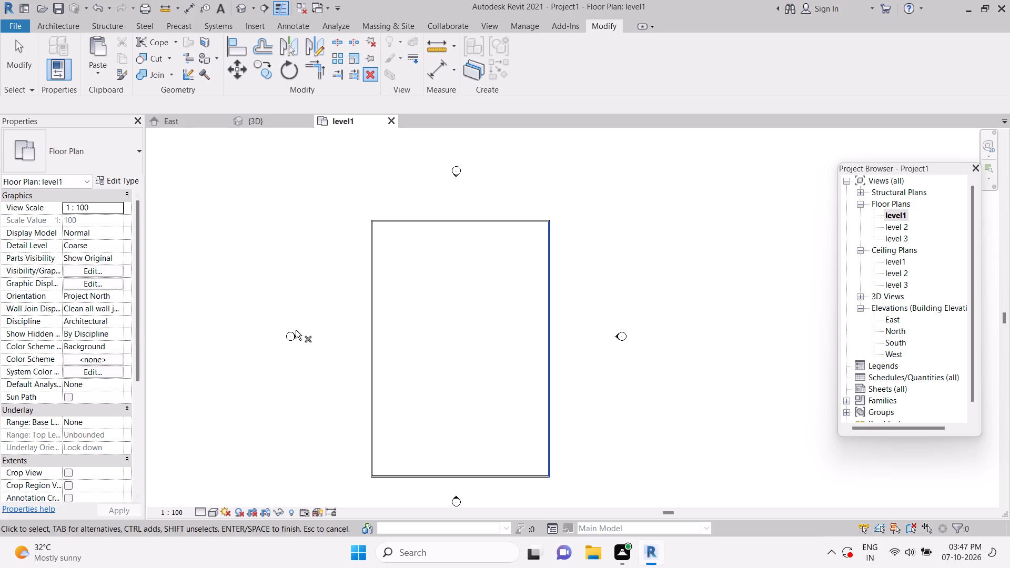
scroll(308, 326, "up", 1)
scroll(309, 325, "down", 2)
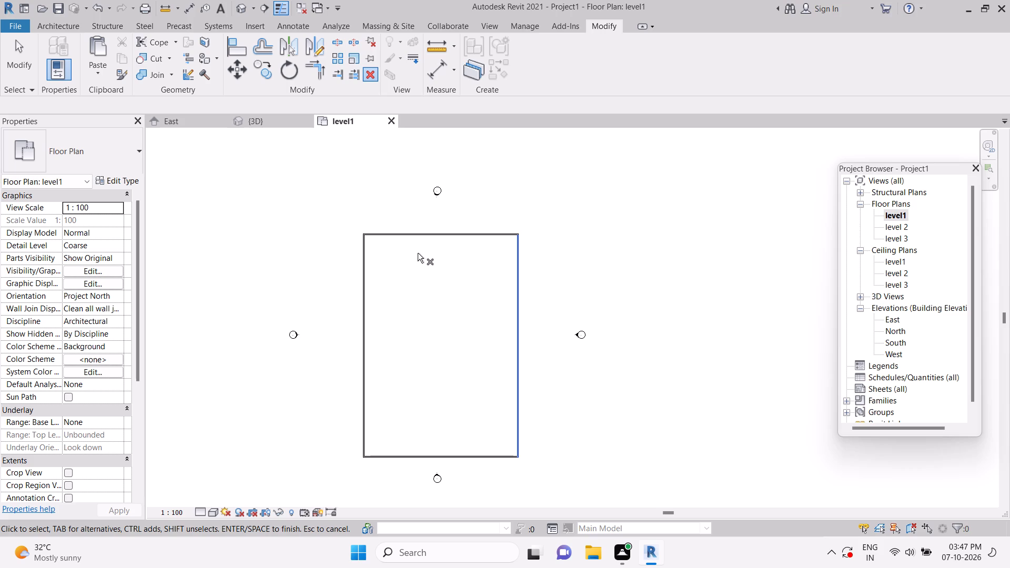
Examine the walls in the East, North, South and West elevations and the level1 ceiling plan.
double_click(891, 315)
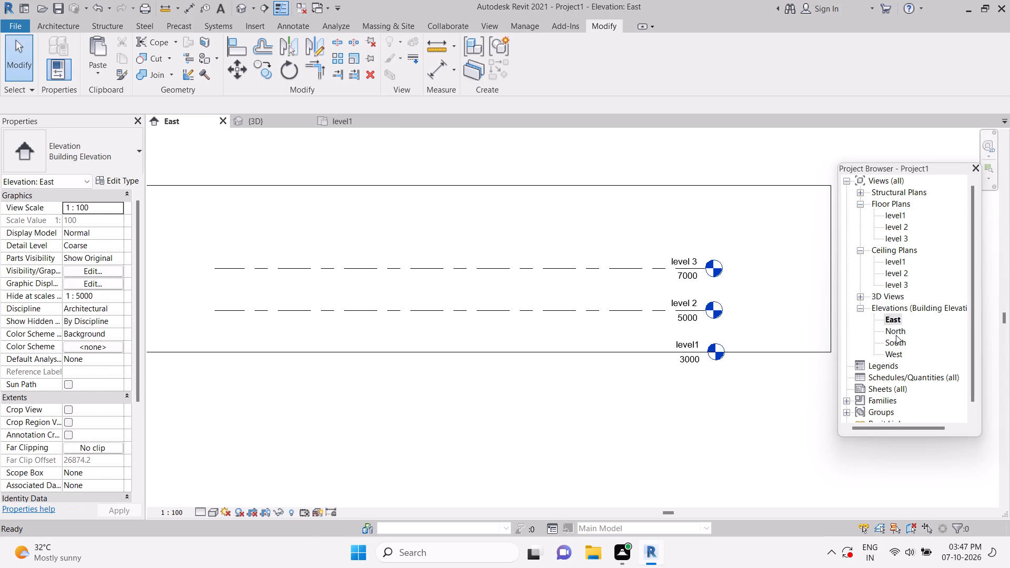
double_click(898, 333)
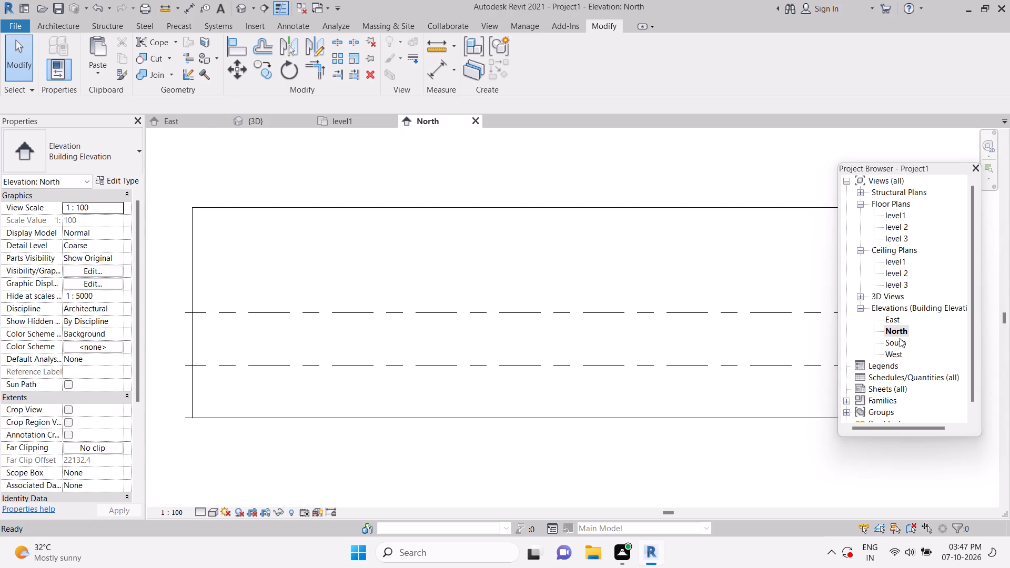
double_click(900, 344)
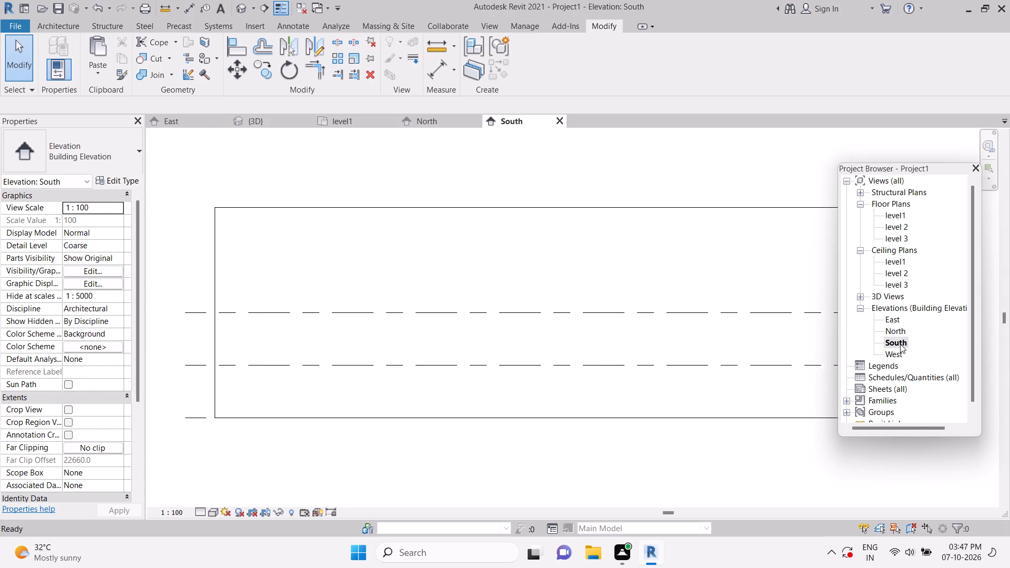
double_click(894, 354)
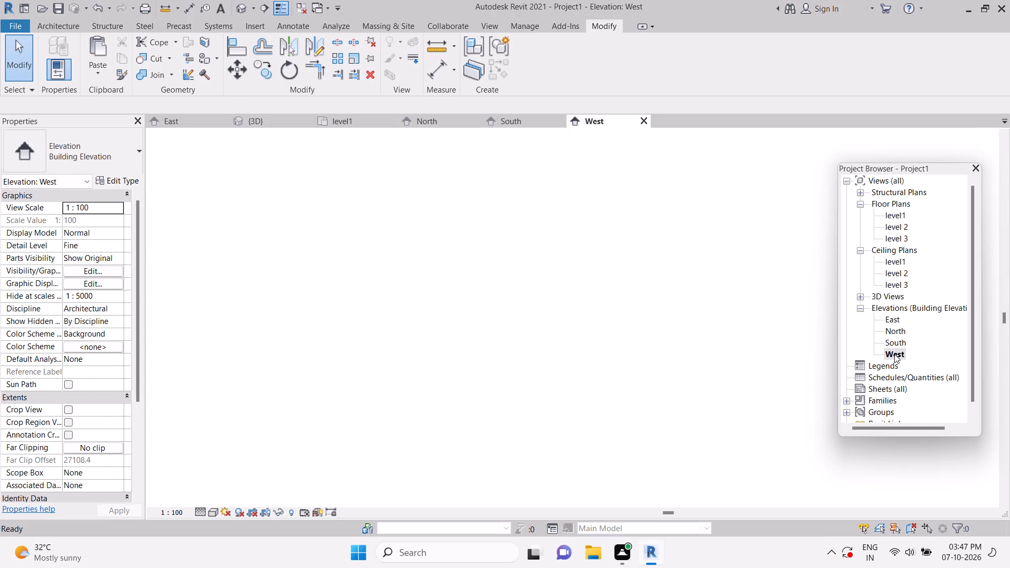
double_click(901, 261)
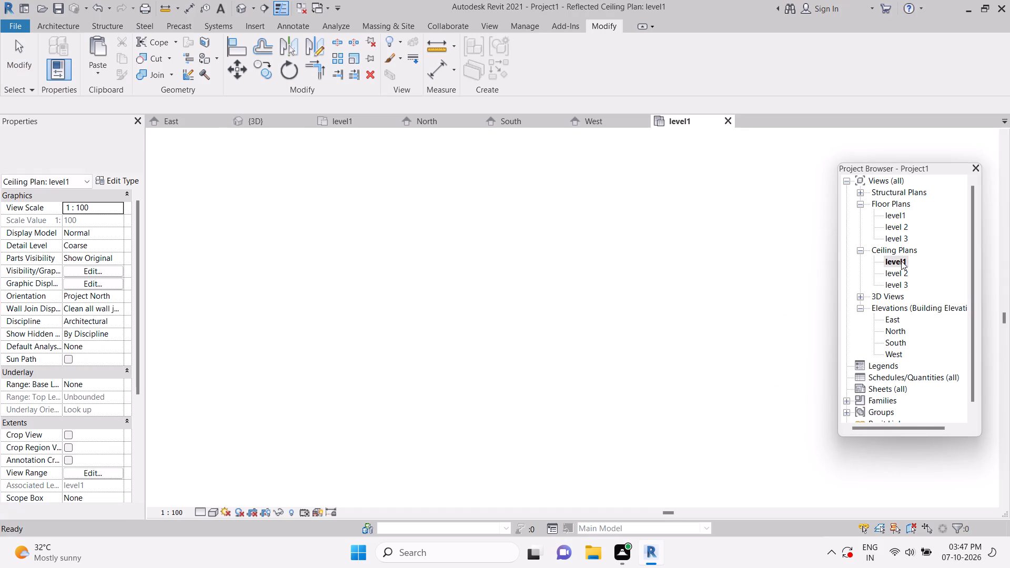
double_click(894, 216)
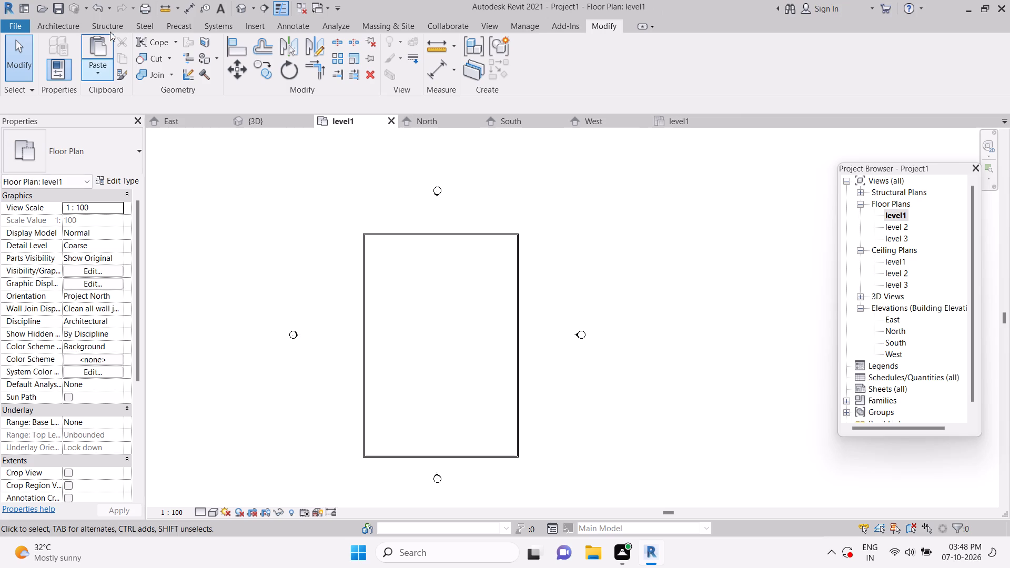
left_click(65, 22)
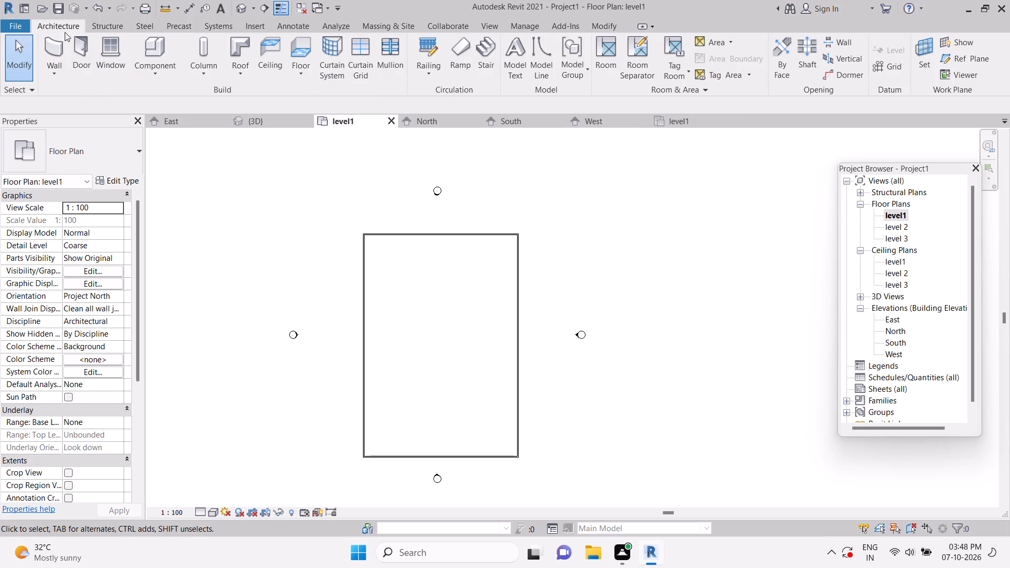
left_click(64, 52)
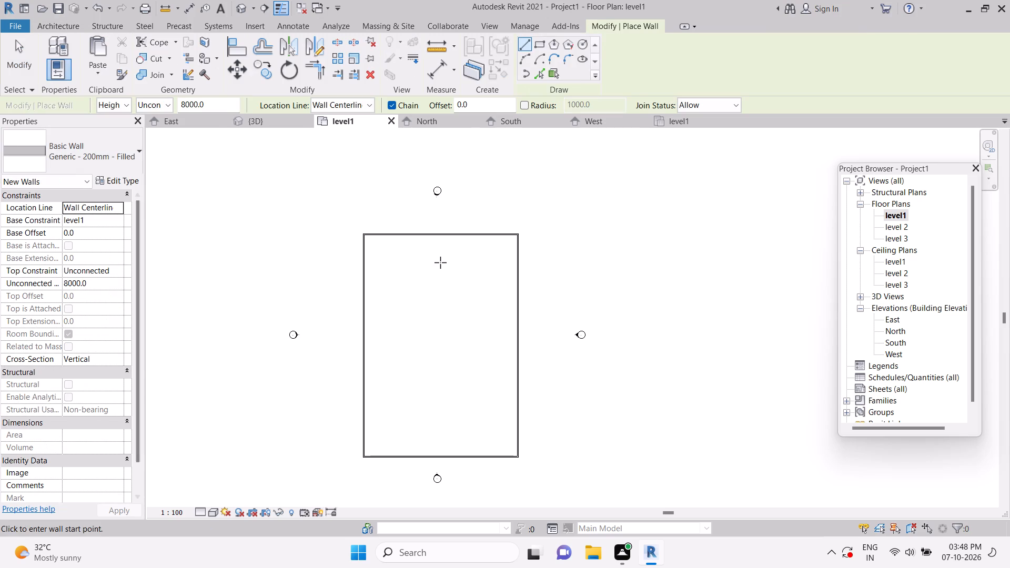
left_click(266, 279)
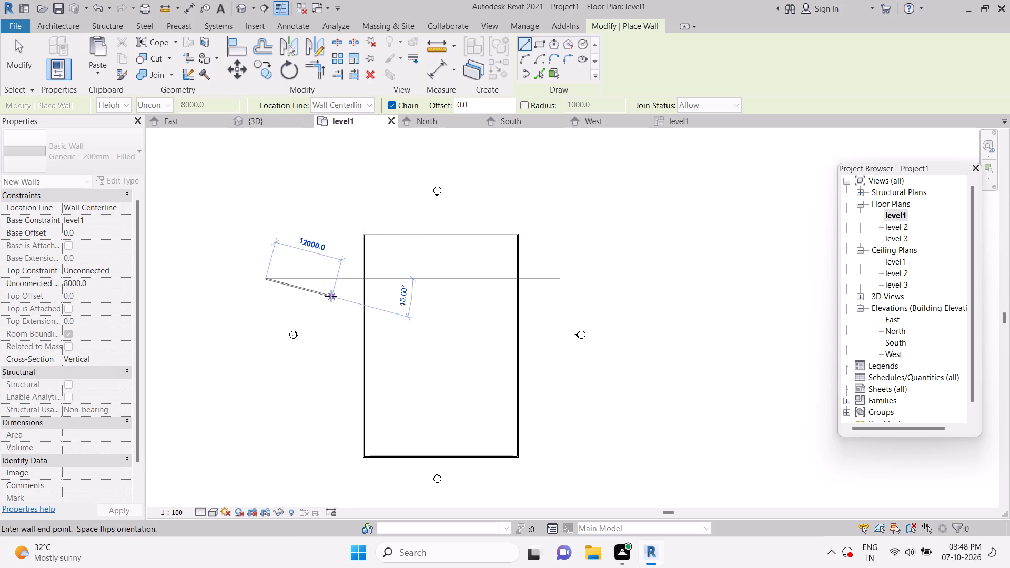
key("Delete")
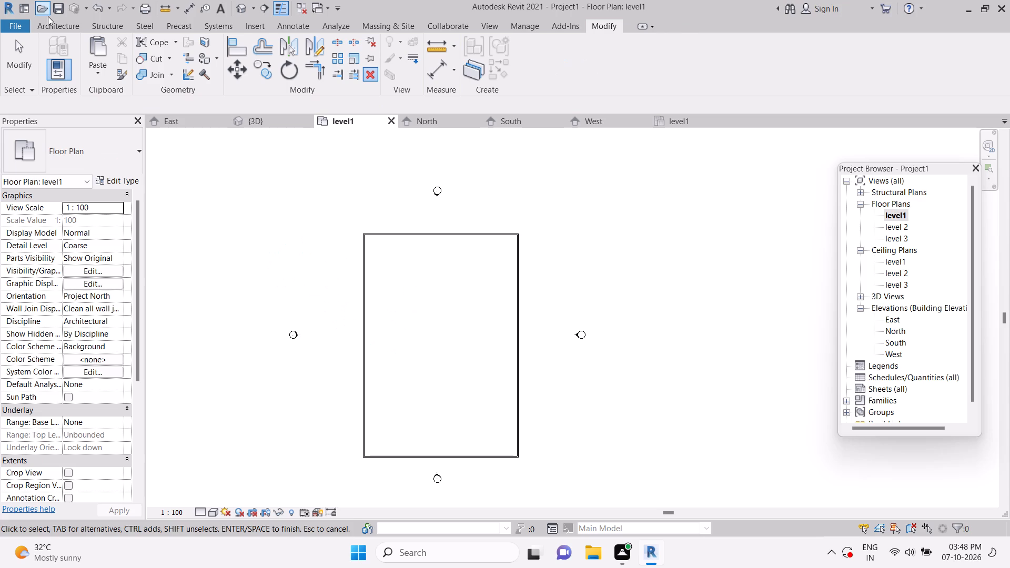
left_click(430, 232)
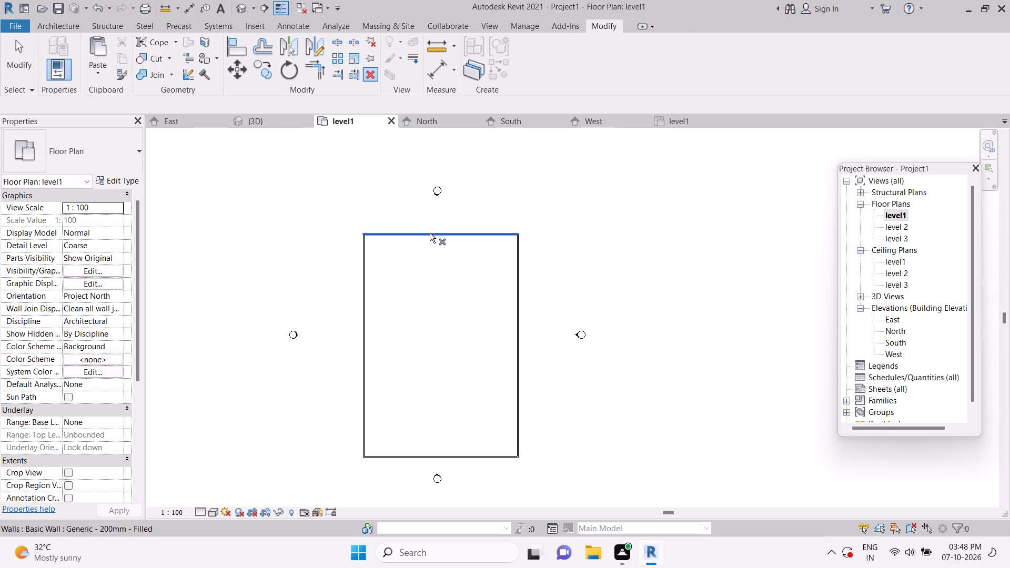
Set the top constraint for new Generic - 200mm - Filled walls on level1 to Up to level: level 2.
left_click(65, 24)
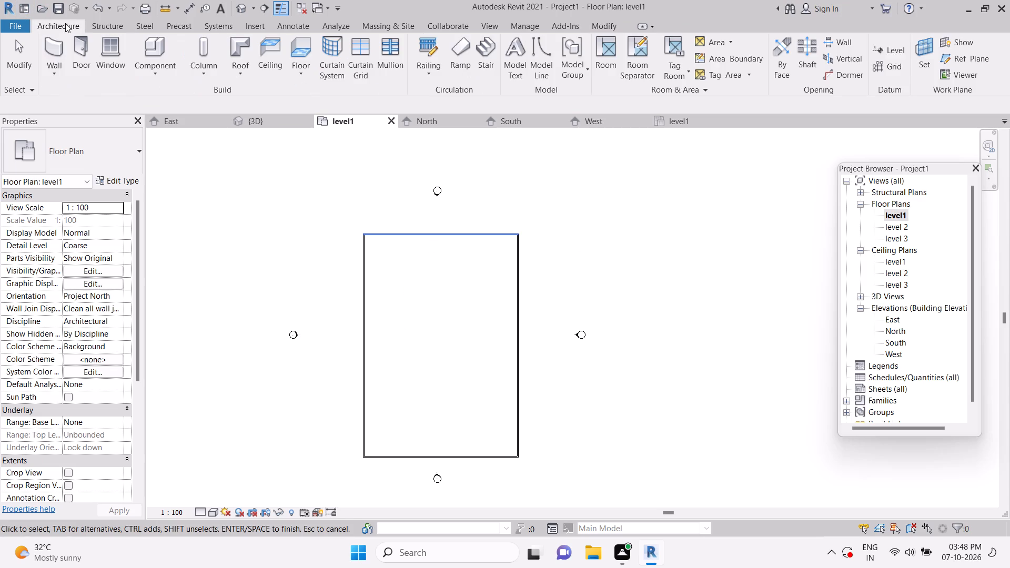
left_click(62, 55)
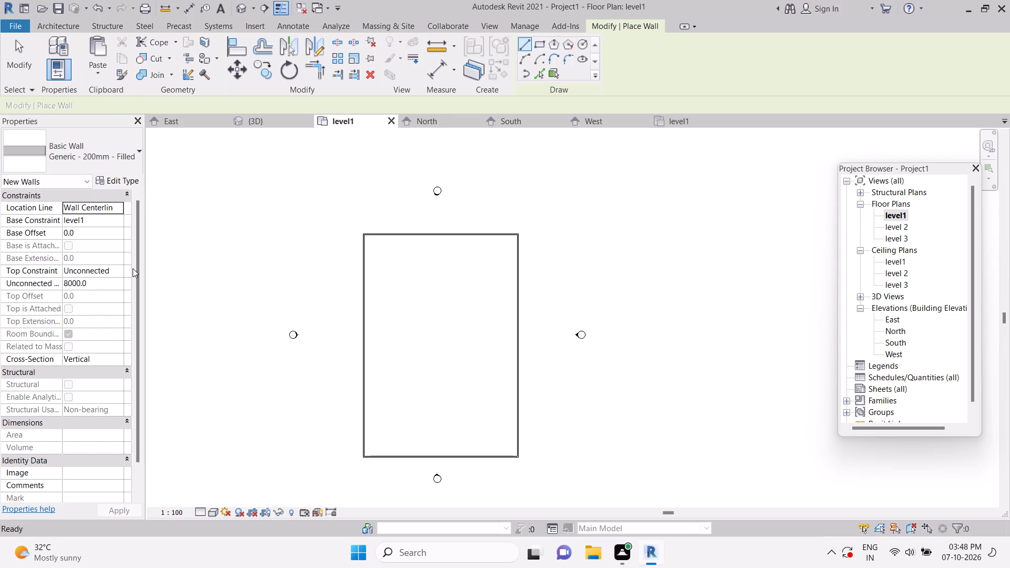
left_click(104, 270)
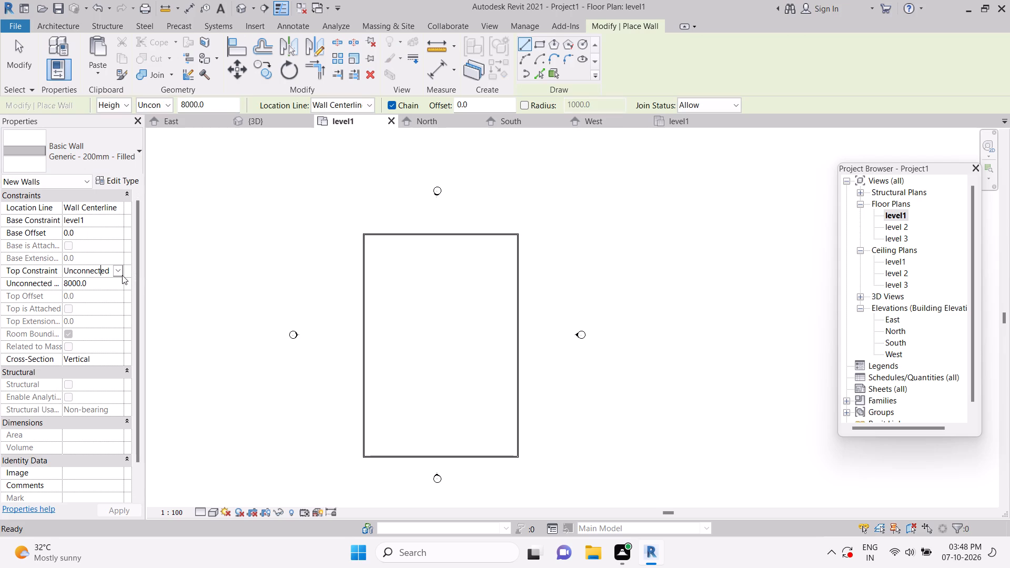
left_click(122, 272)
left_click(116, 270)
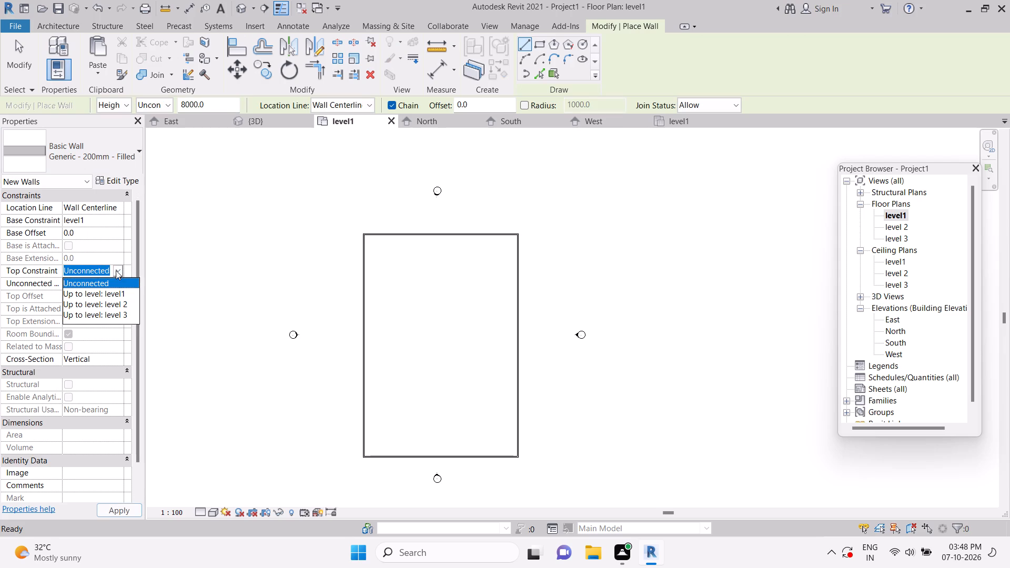
left_click(116, 292)
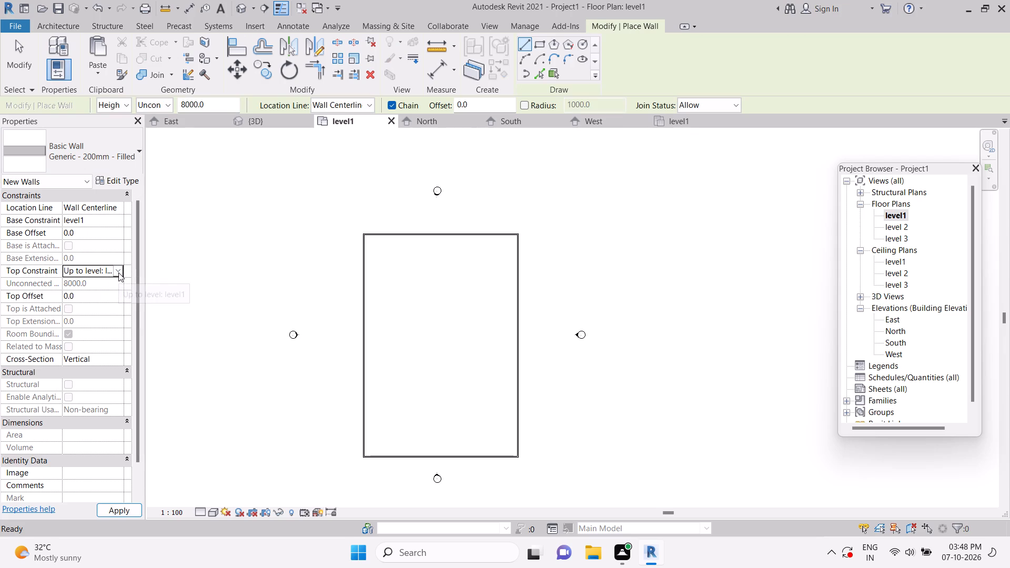
left_click(116, 270)
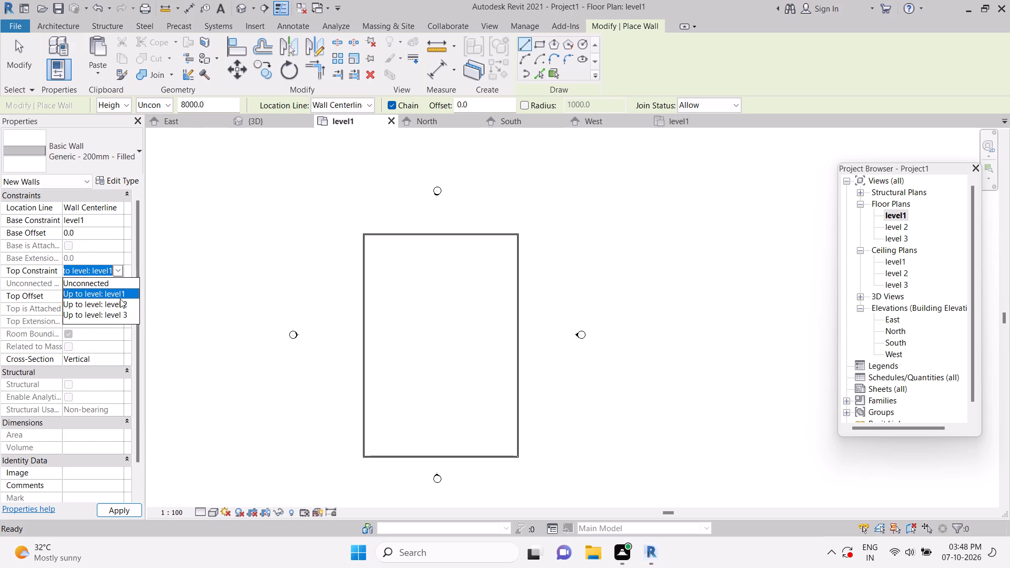
left_click(123, 307)
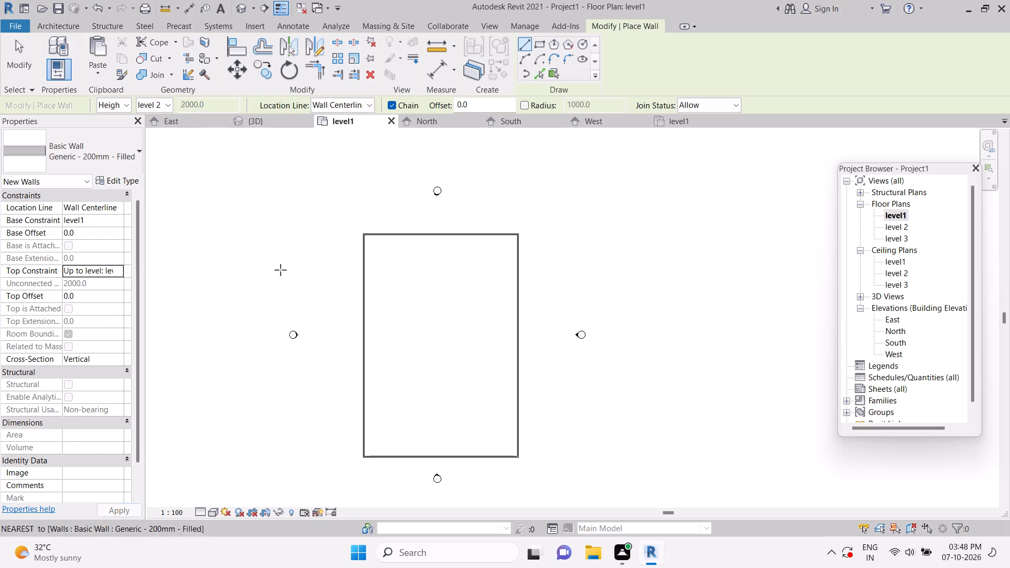
left_click(250, 259)
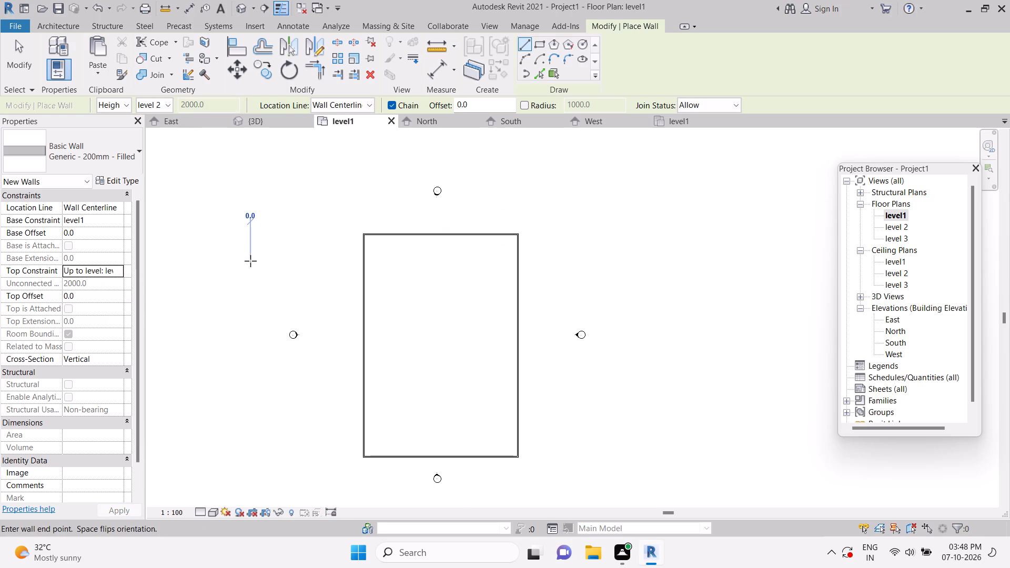
key("Delete")
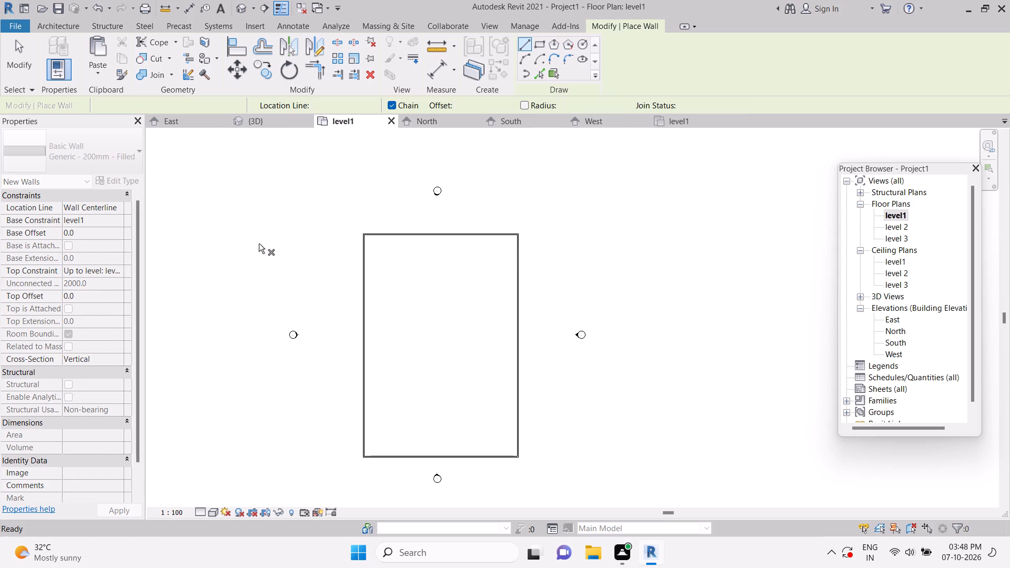
Examine the long and short walls of the rectangular enclosure in the 3D view.
left_click(264, 115)
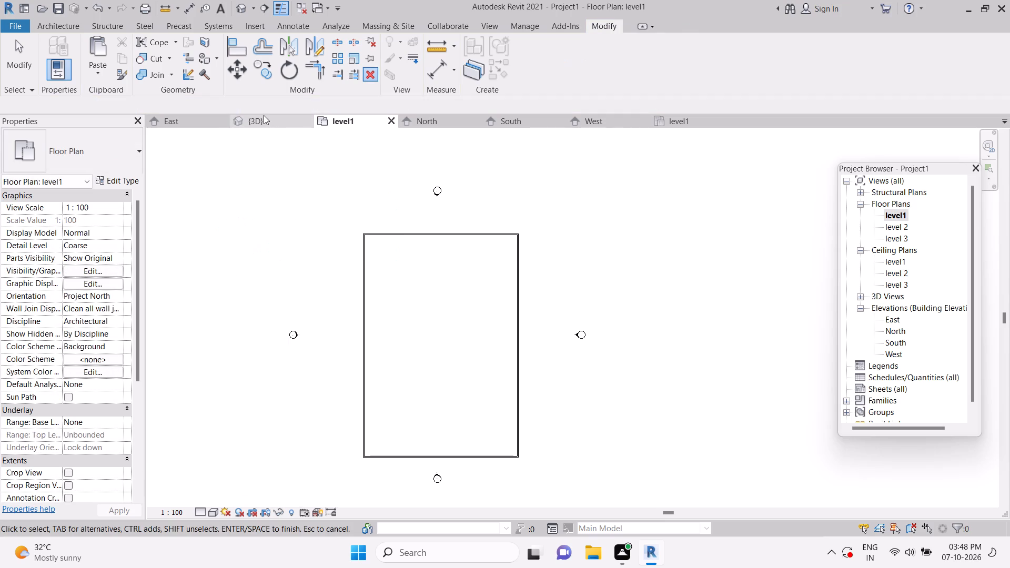
left_click(413, 221)
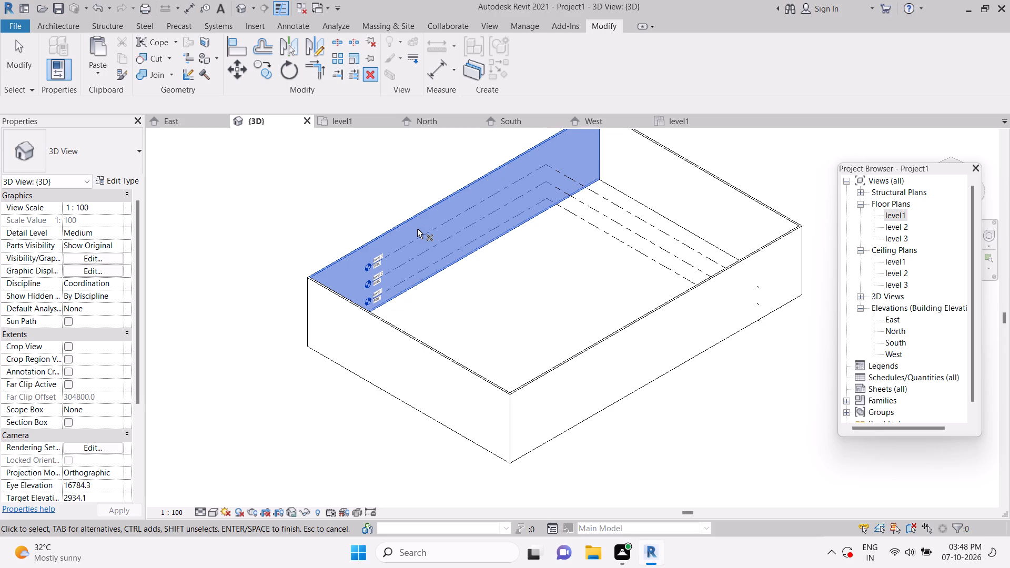
double_click(417, 229)
left_click(419, 231)
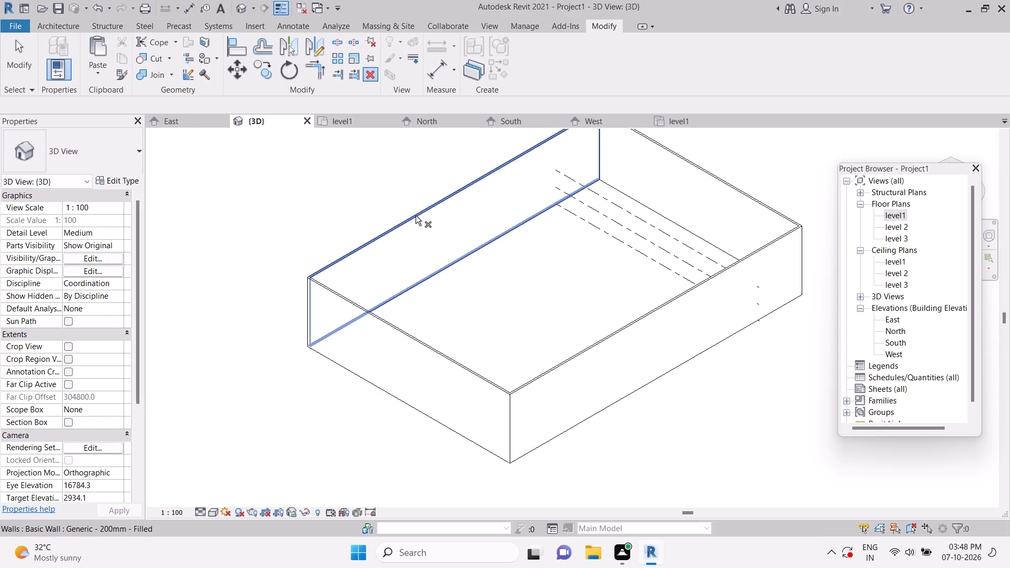
left_click(416, 214)
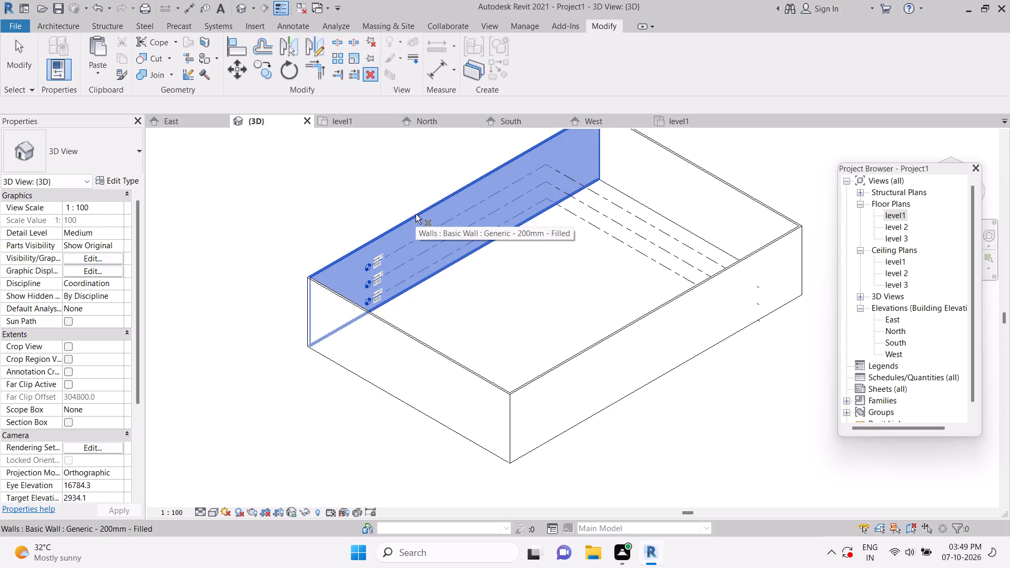
left_click(413, 364)
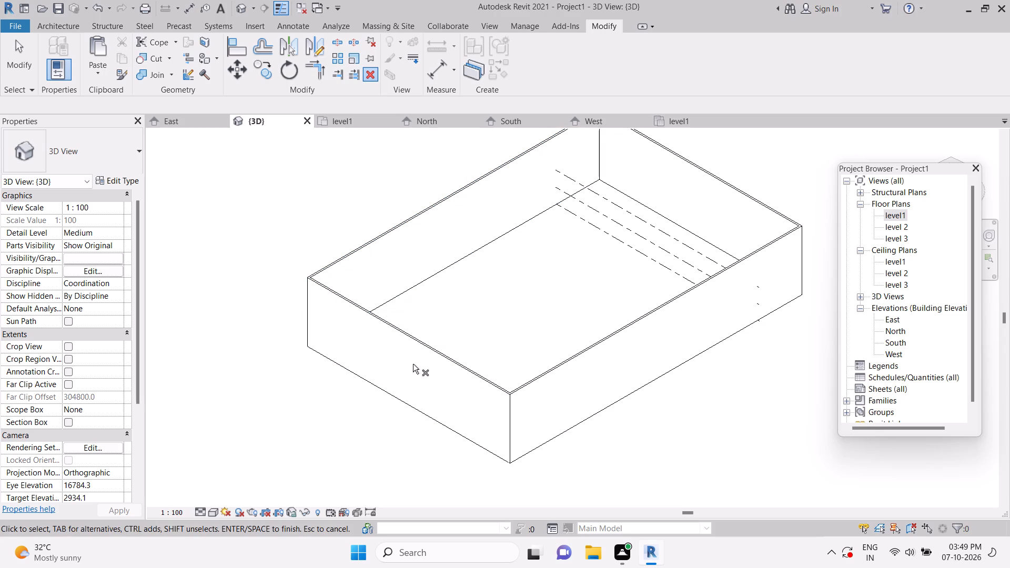
left_click(413, 364)
left_click(424, 348)
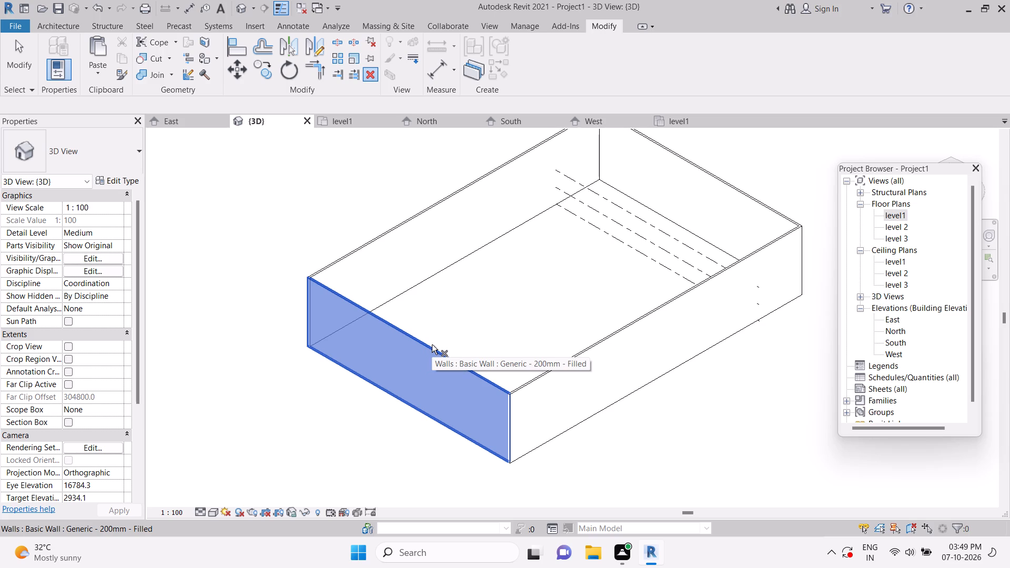
left_click(217, 223)
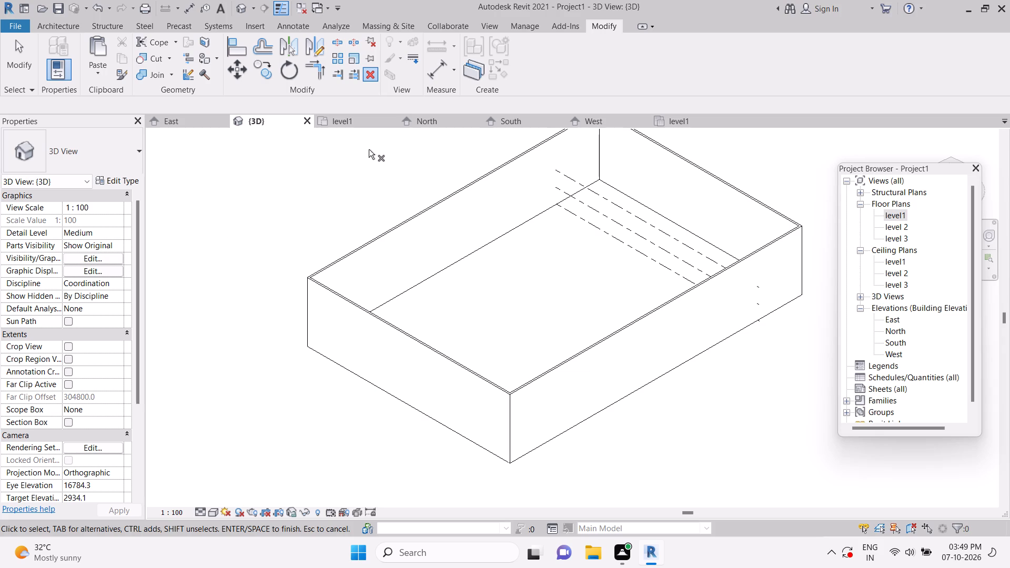
In the level 2 floor plan, set the top constraint of each of the four enclosure walls to Up to level: level 3.
double_click(895, 224)
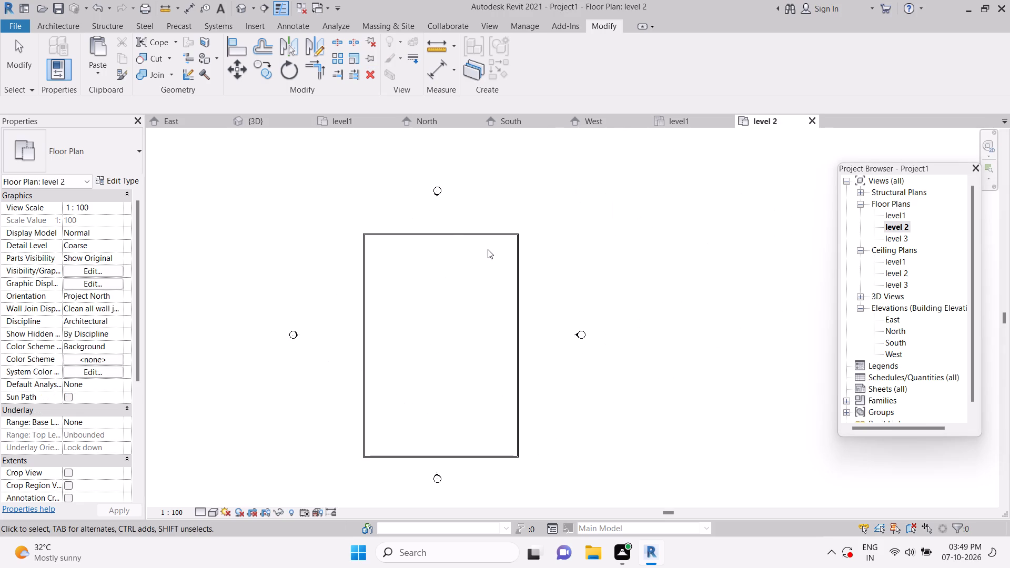
left_click(453, 232)
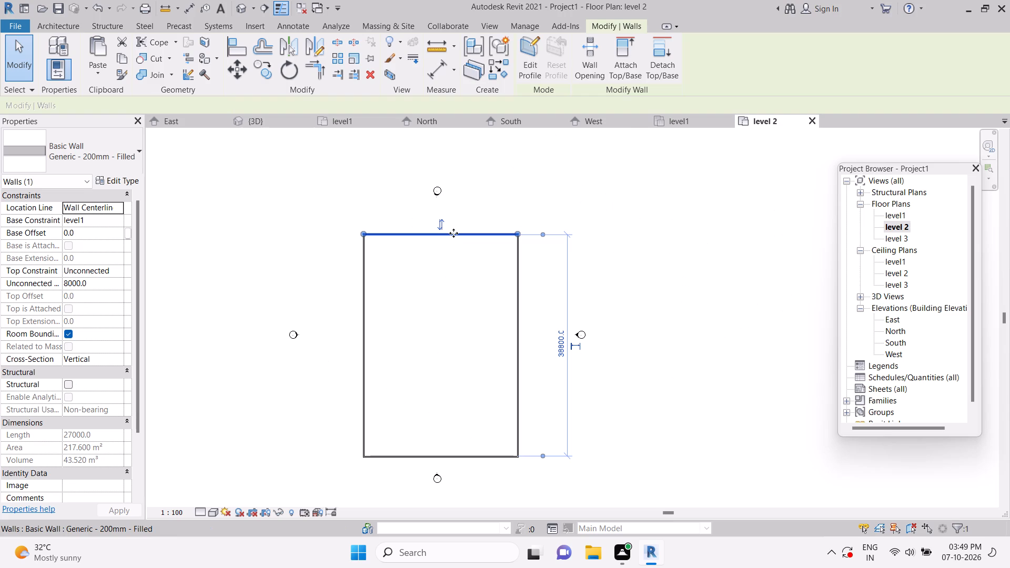
left_click(109, 273)
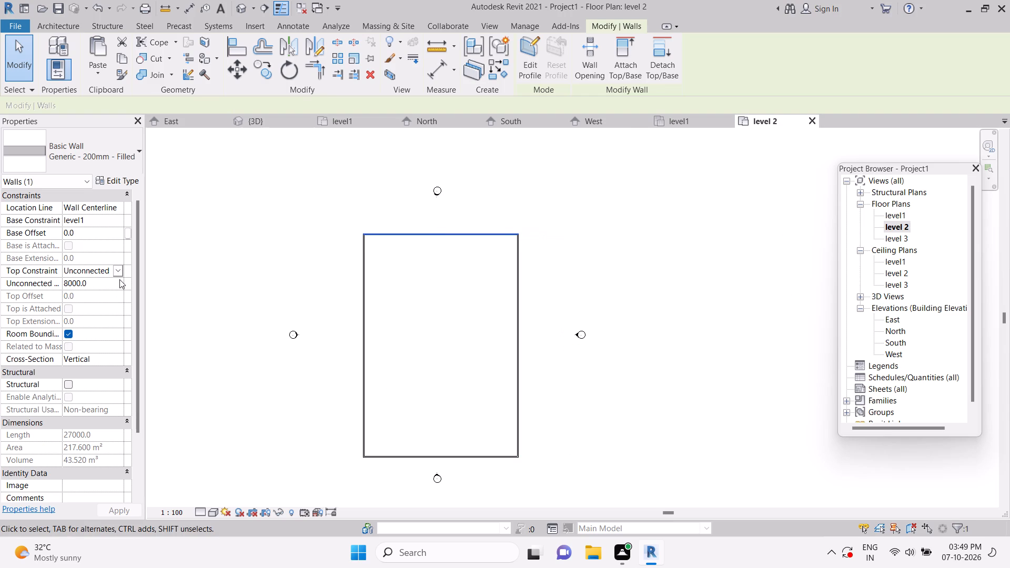
left_click(120, 272)
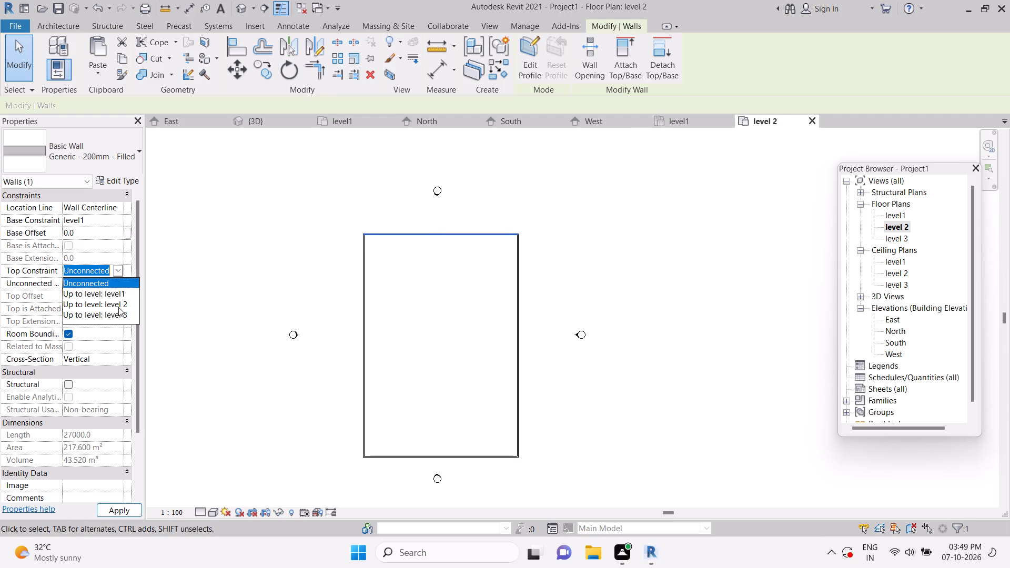
left_click(119, 316)
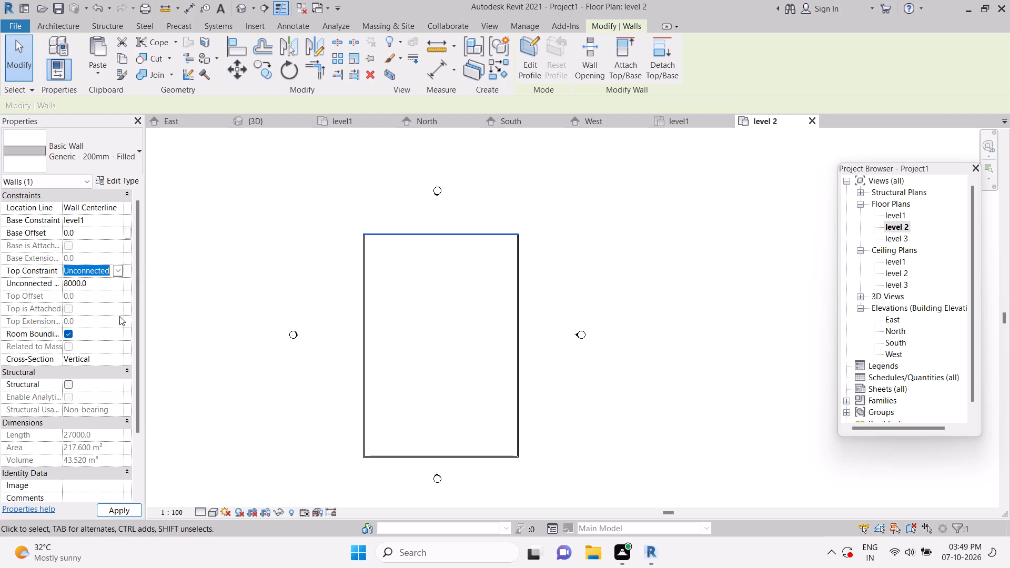
left_click(364, 294)
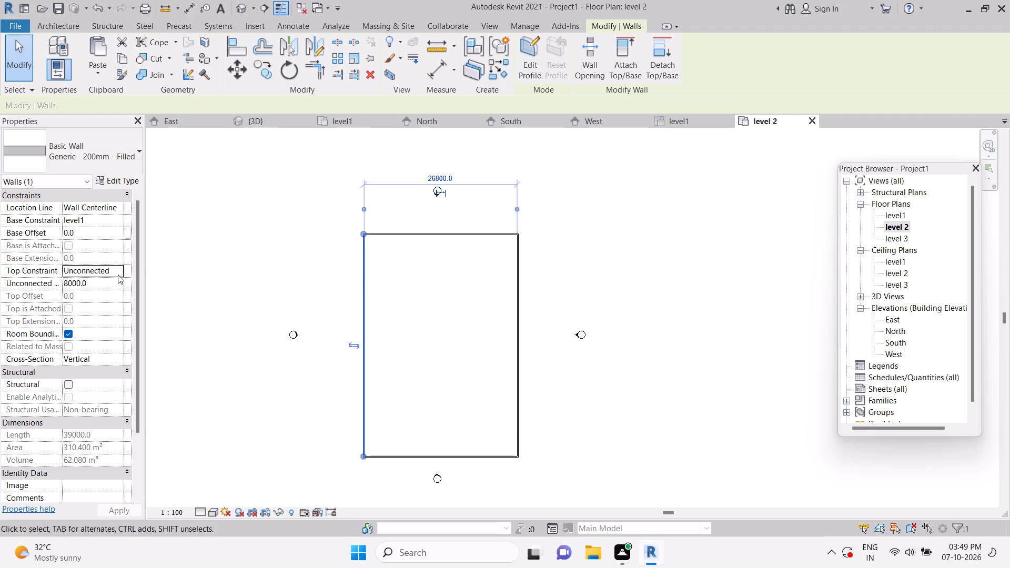
left_click(114, 269)
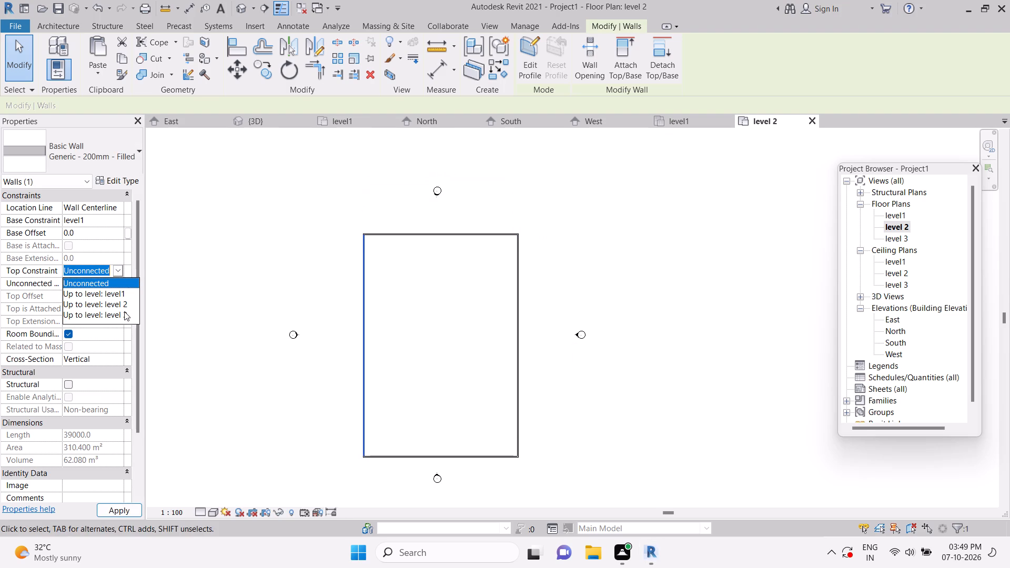
left_click(124, 314)
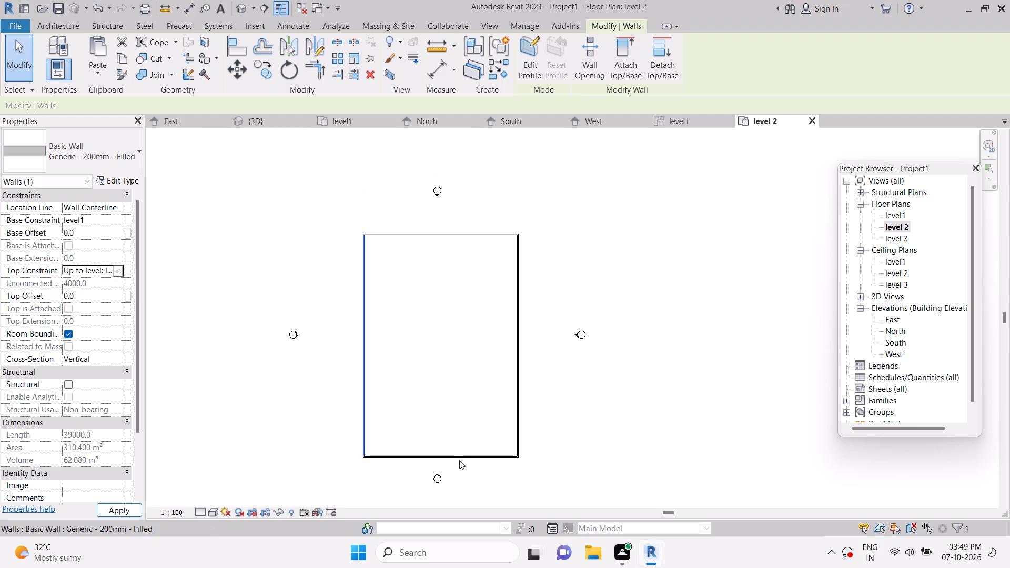
left_click(459, 460)
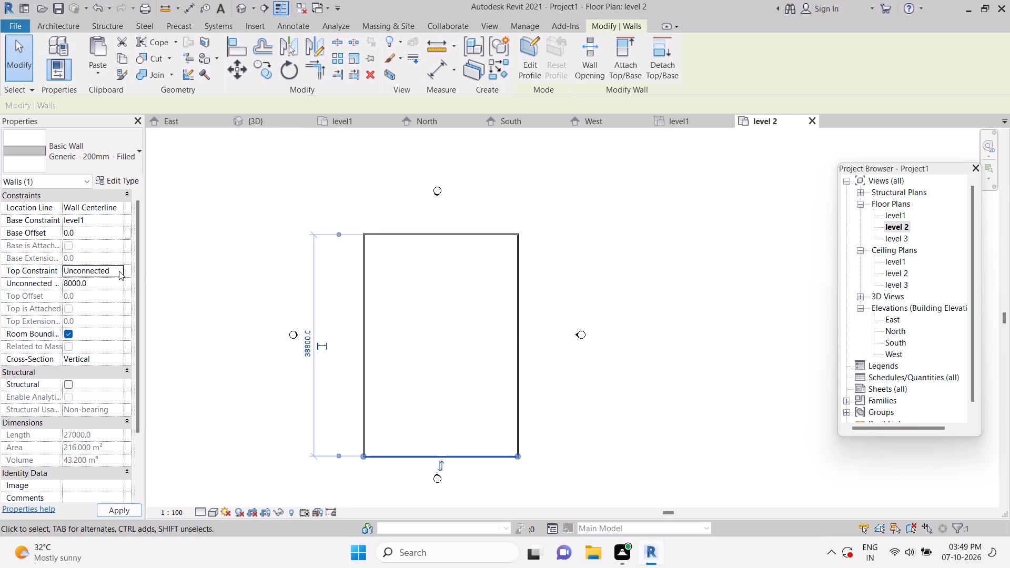
left_click(115, 269)
left_click(121, 314)
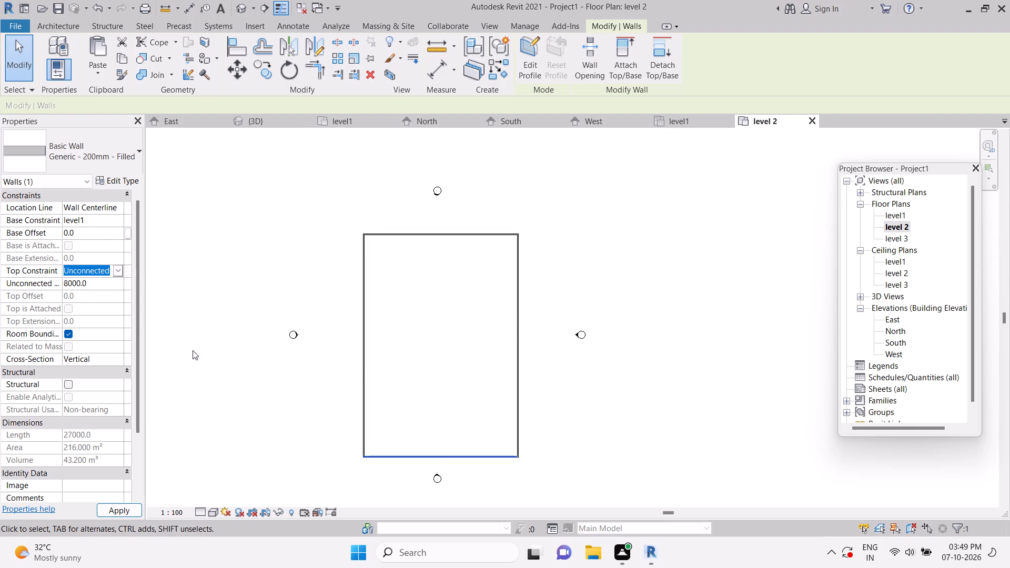
left_click(520, 374)
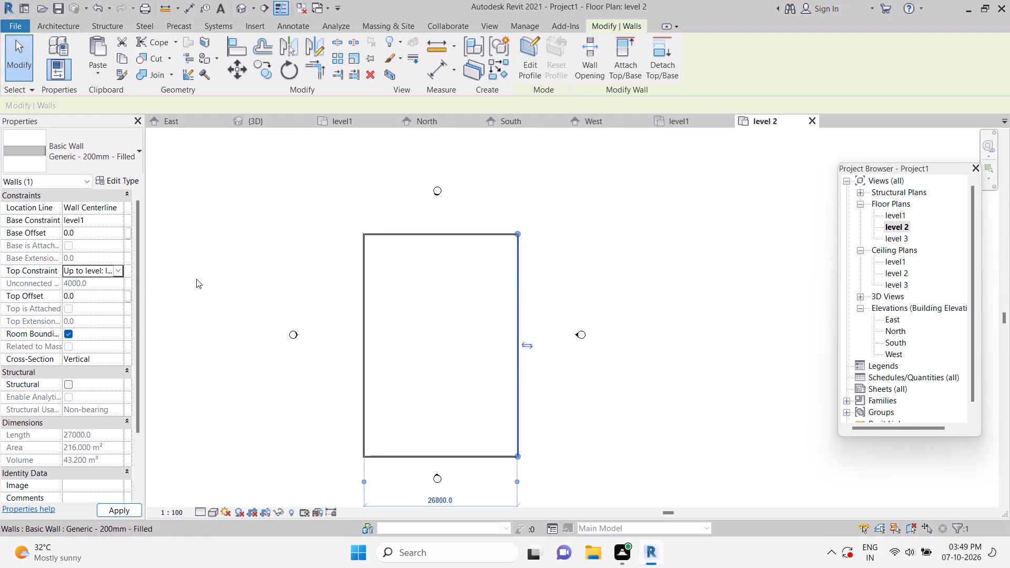
left_click(117, 271)
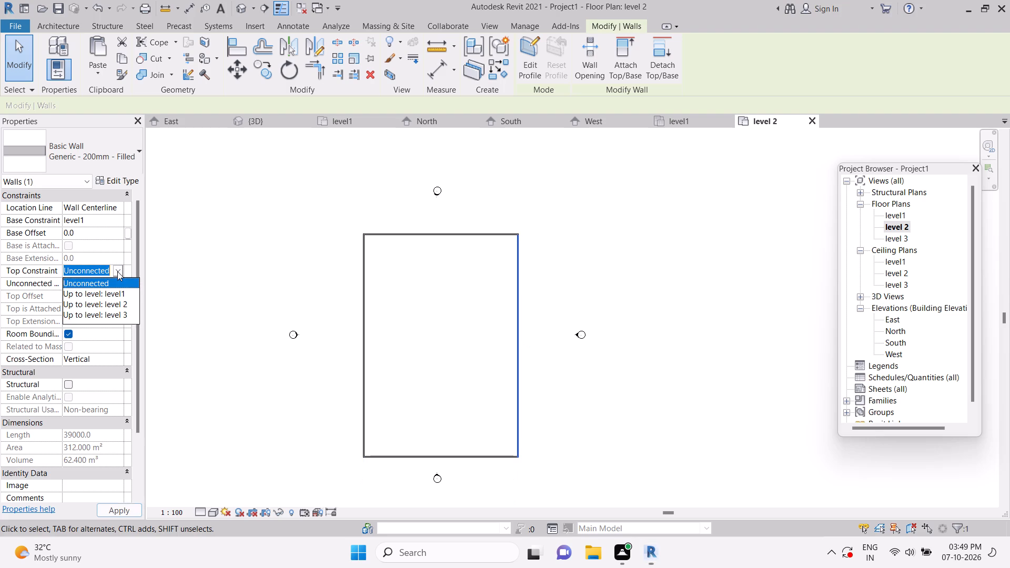
left_click(117, 310)
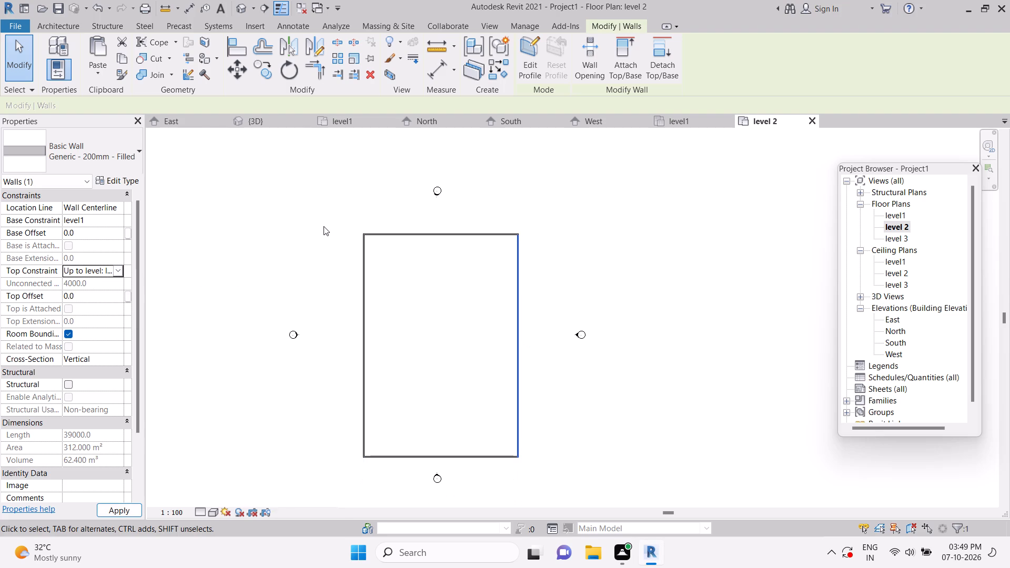
Examine the enclosure walls in the level1 ceiling plan, the level 2 floor plan and the 3D view.
left_click(324, 222)
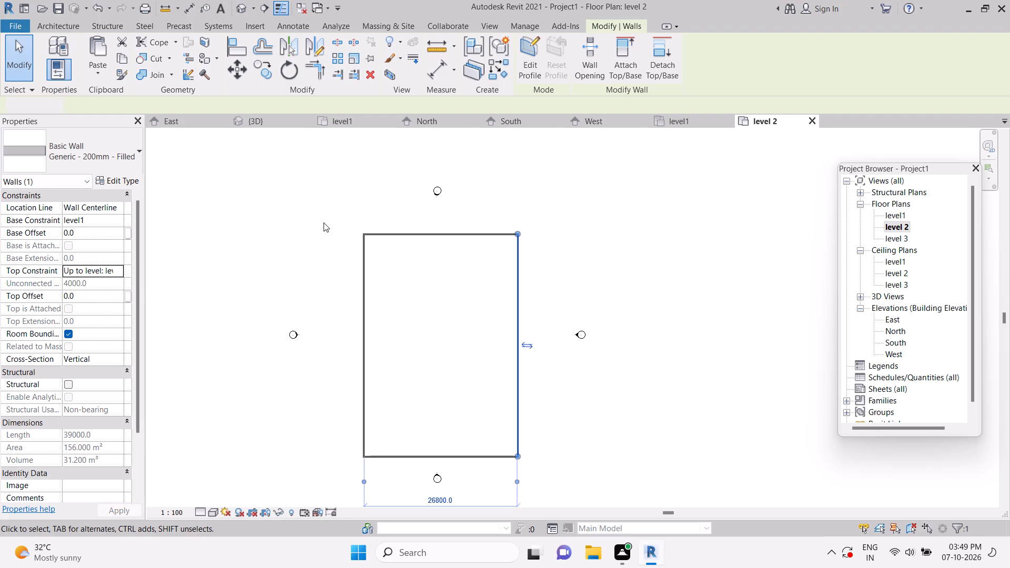
left_click(679, 118)
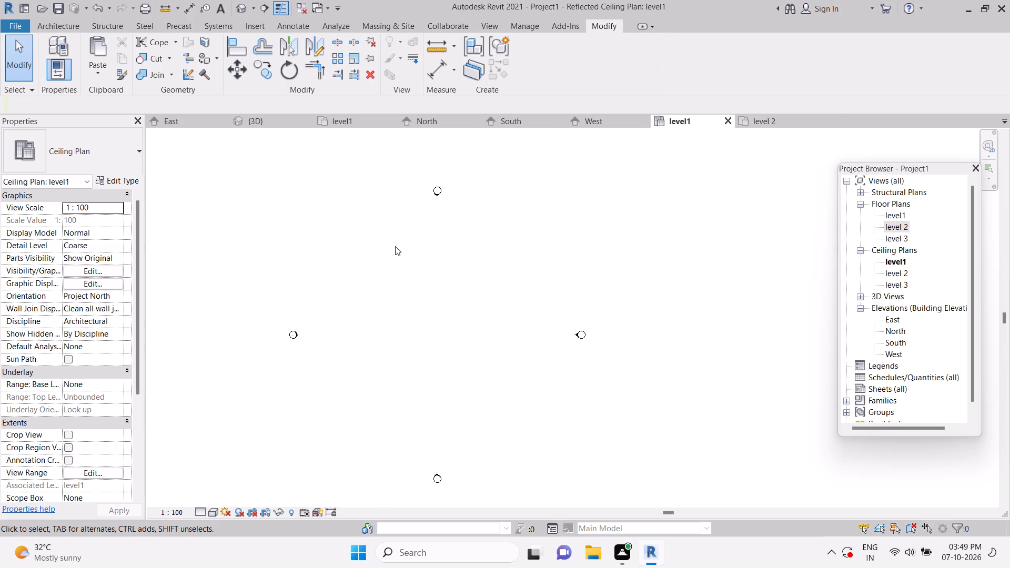
left_click(773, 116)
left_click(686, 122)
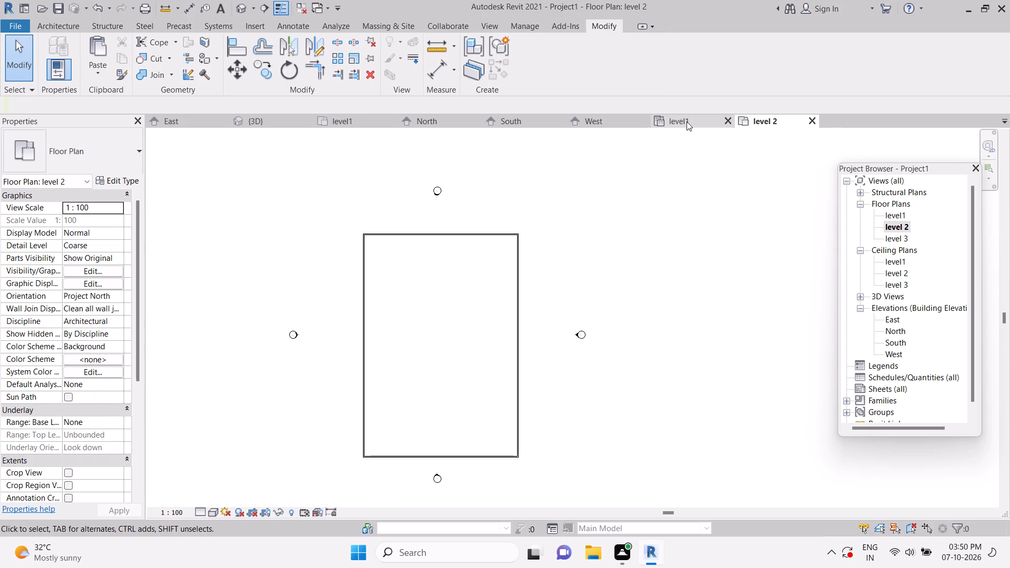
scroll(551, 235, "down", 3)
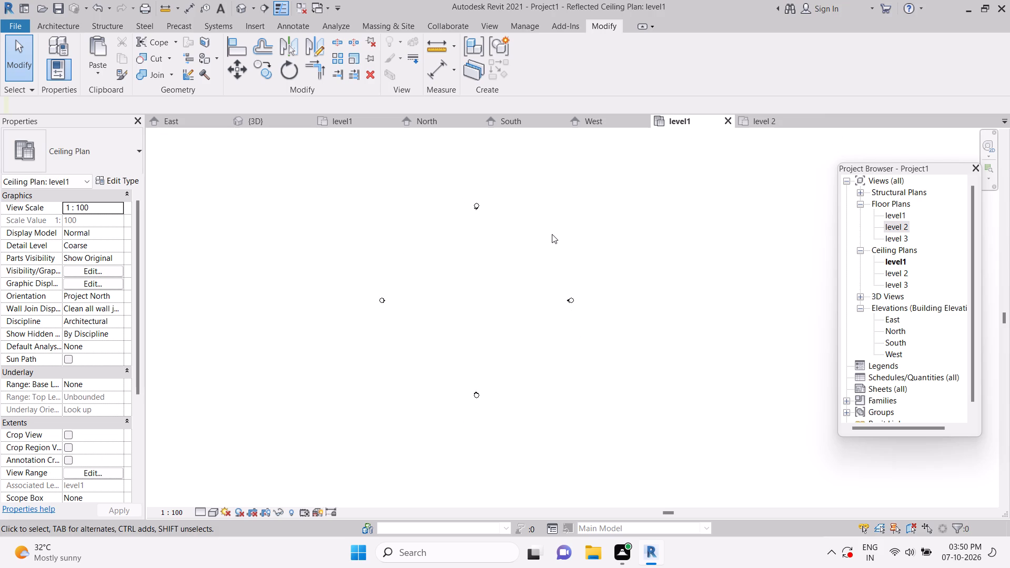
scroll(552, 234, "up", 1)
double_click(265, 117)
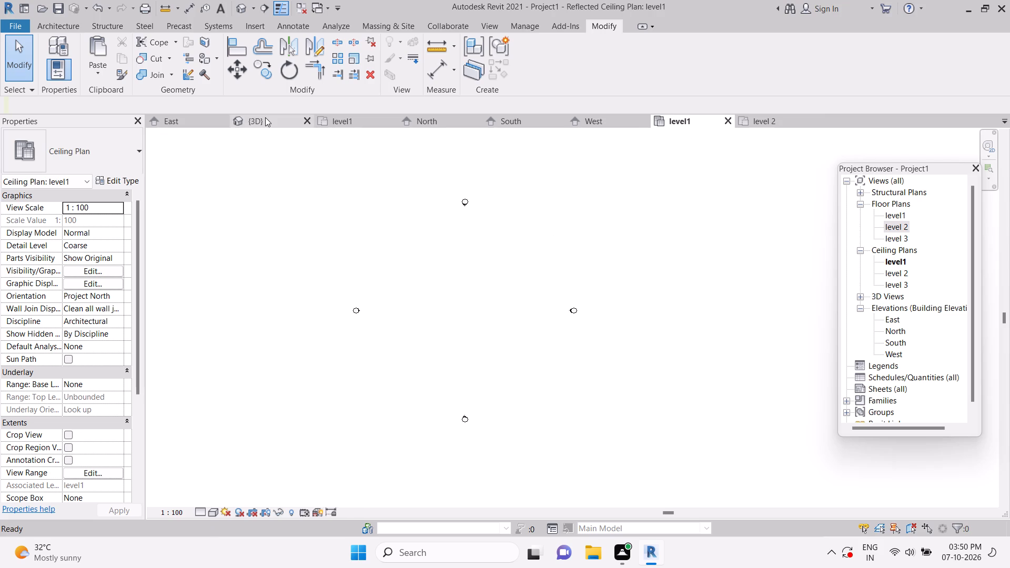
scroll(477, 280, "up", 4)
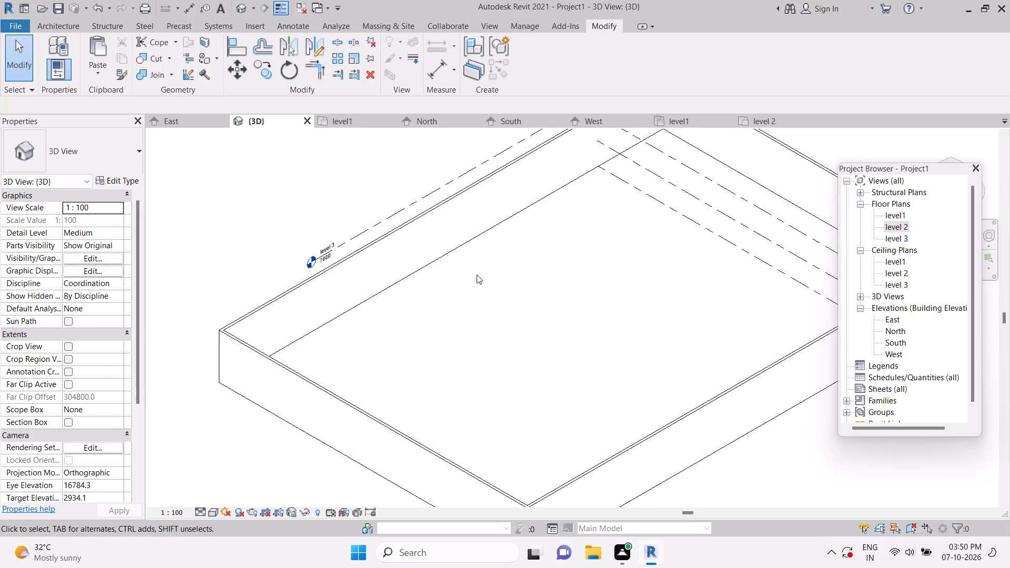
scroll(477, 275, "up", 2)
scroll(478, 260, "down", 4)
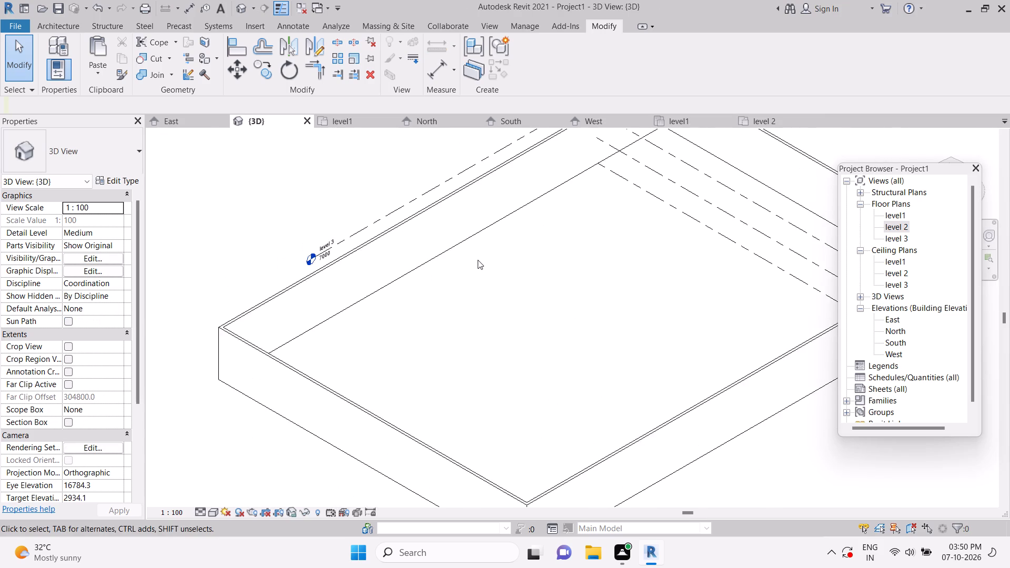
scroll(478, 260, "down", 2)
Open the level1 floor plan.
double_click(895, 209)
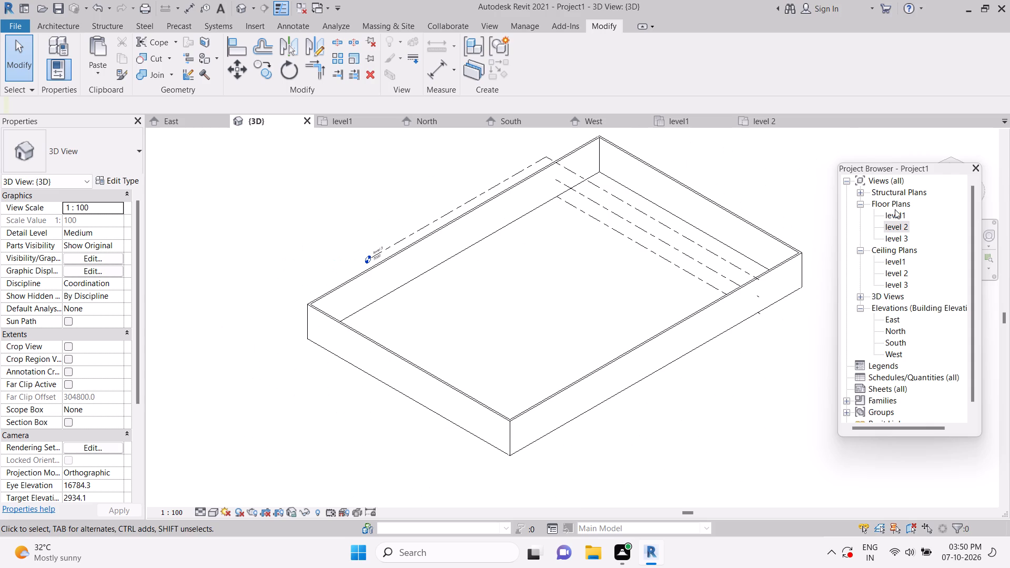
left_click(890, 197)
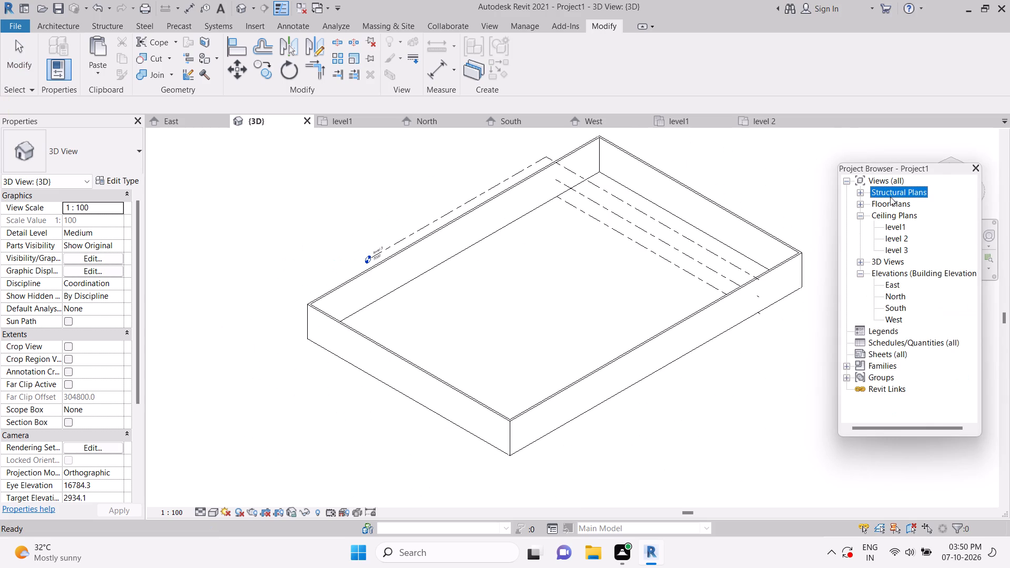
left_click(894, 197)
double_click(898, 198)
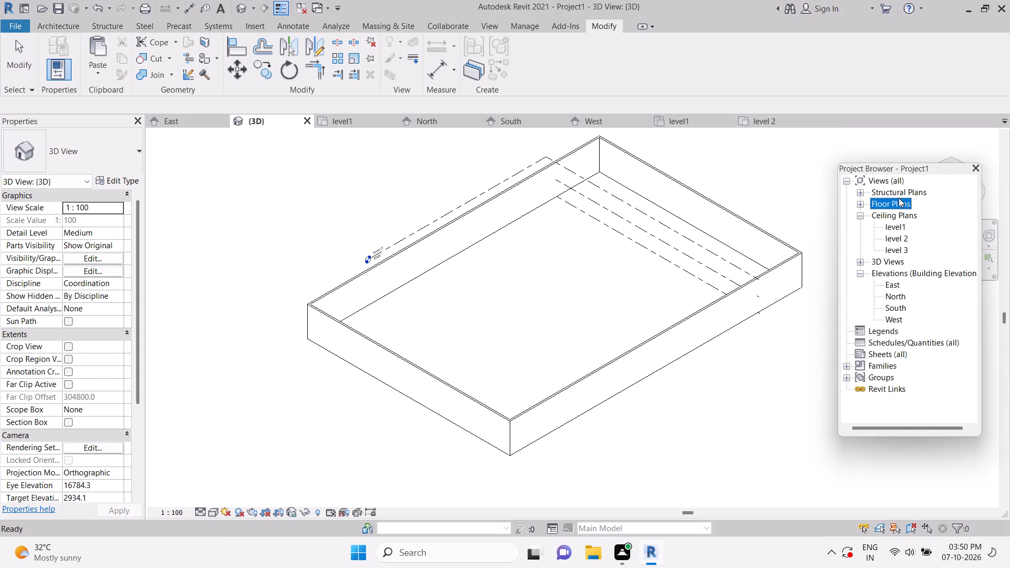
double_click(887, 211)
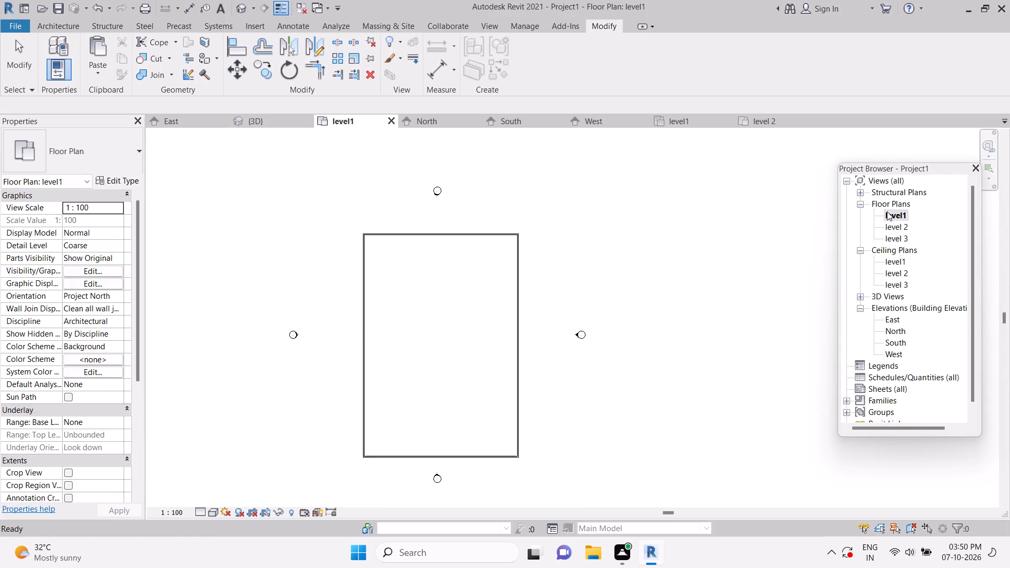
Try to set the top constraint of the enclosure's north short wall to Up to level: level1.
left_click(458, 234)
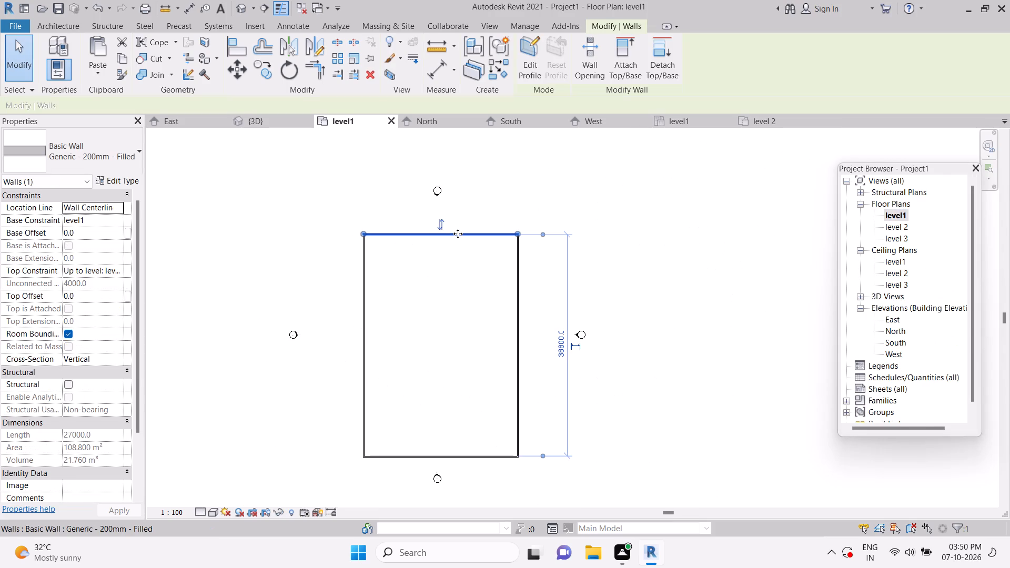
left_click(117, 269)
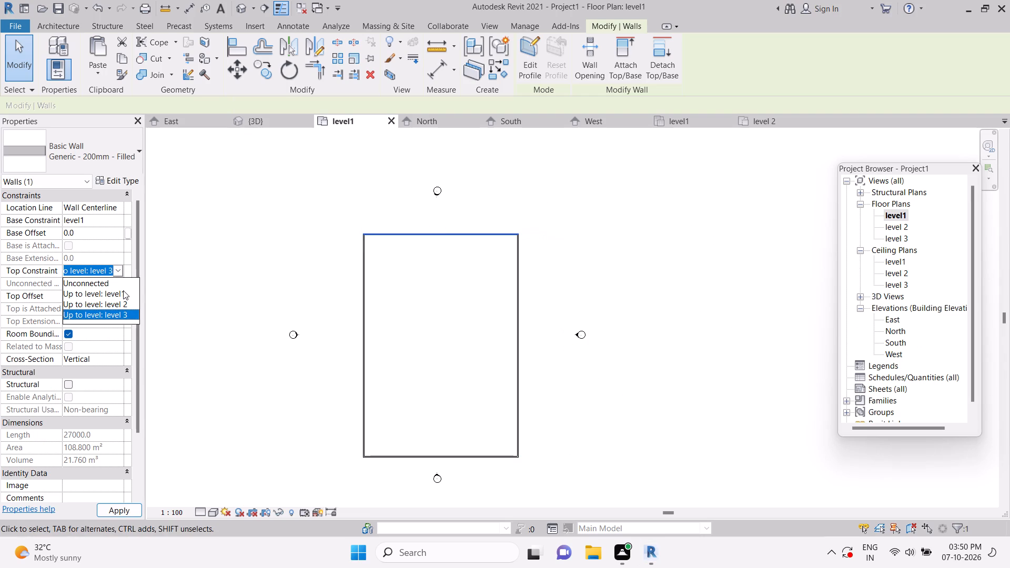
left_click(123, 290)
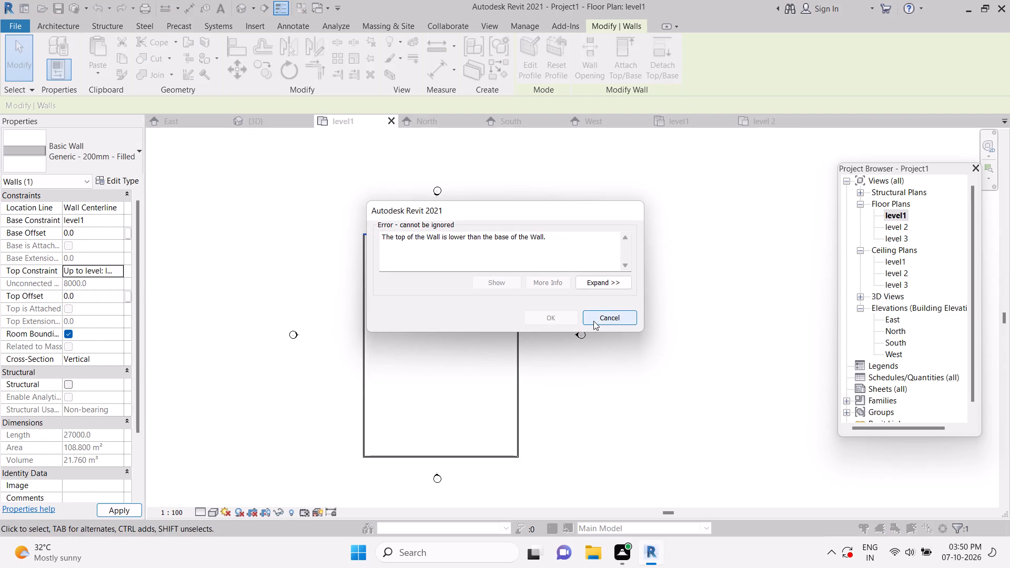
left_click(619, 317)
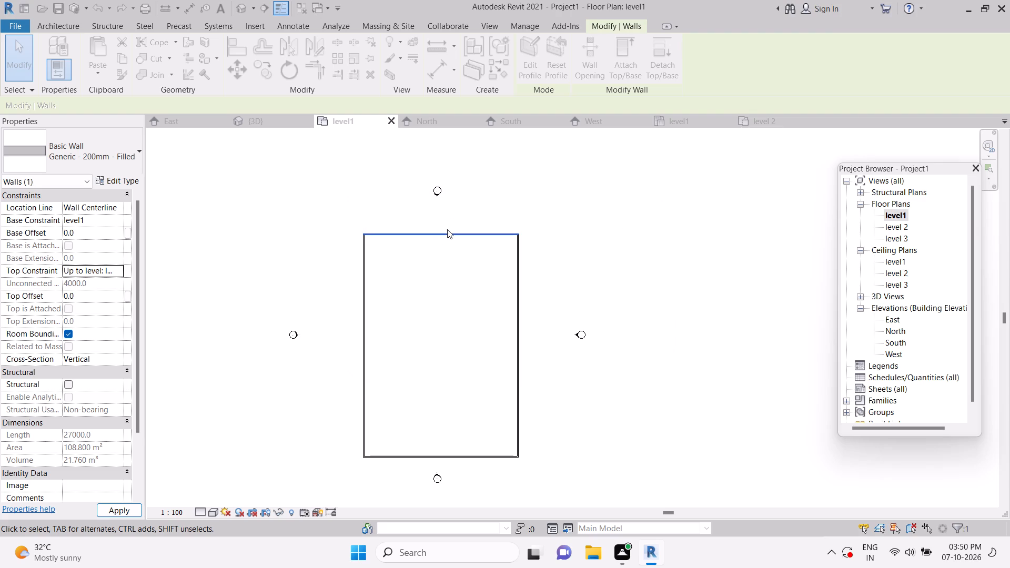
Set the top constraint of the north short wall and the west long wall to Up to level: level 2.
left_click(113, 270)
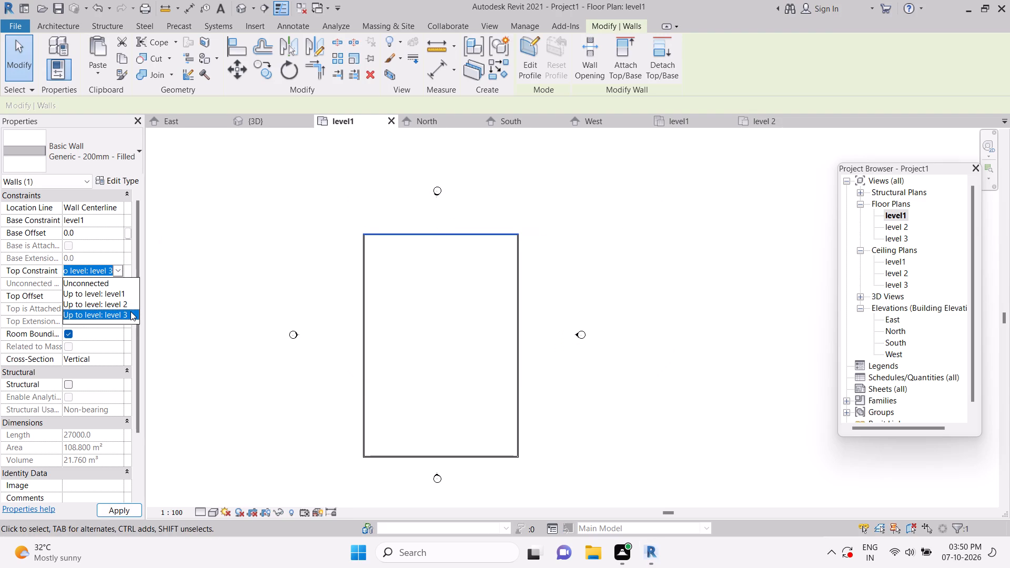
left_click(132, 304)
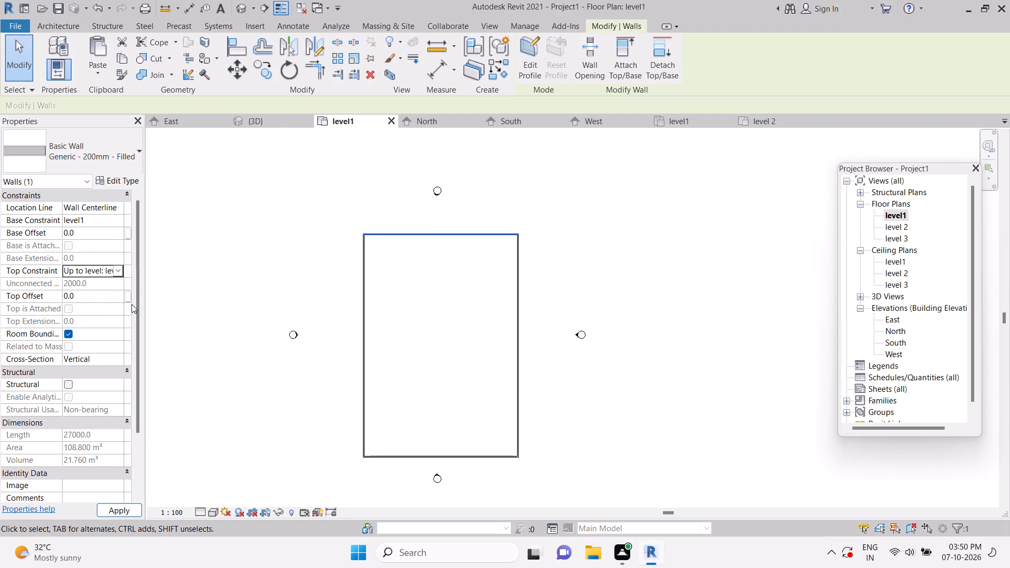
left_click(367, 340)
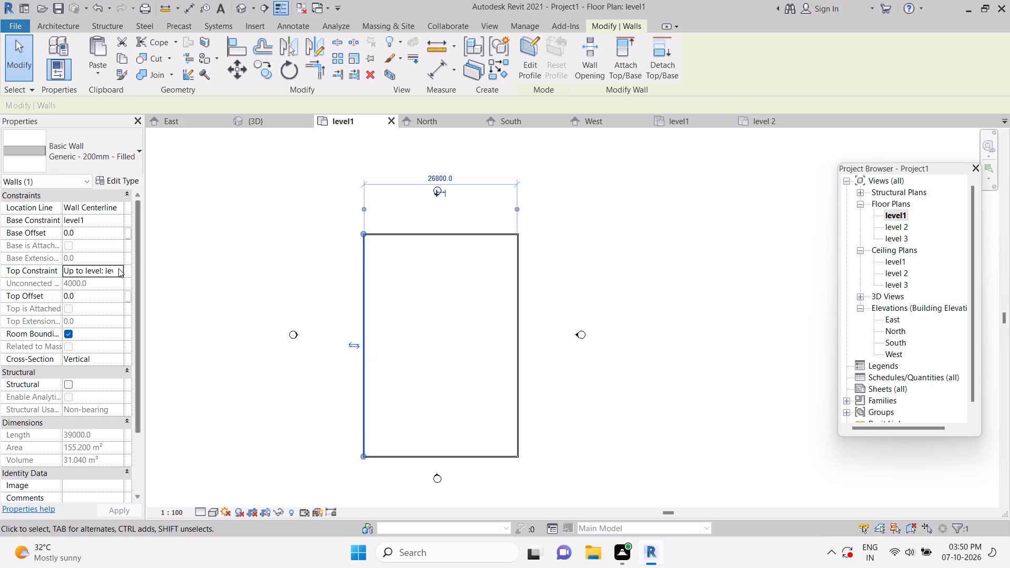
left_click(118, 269)
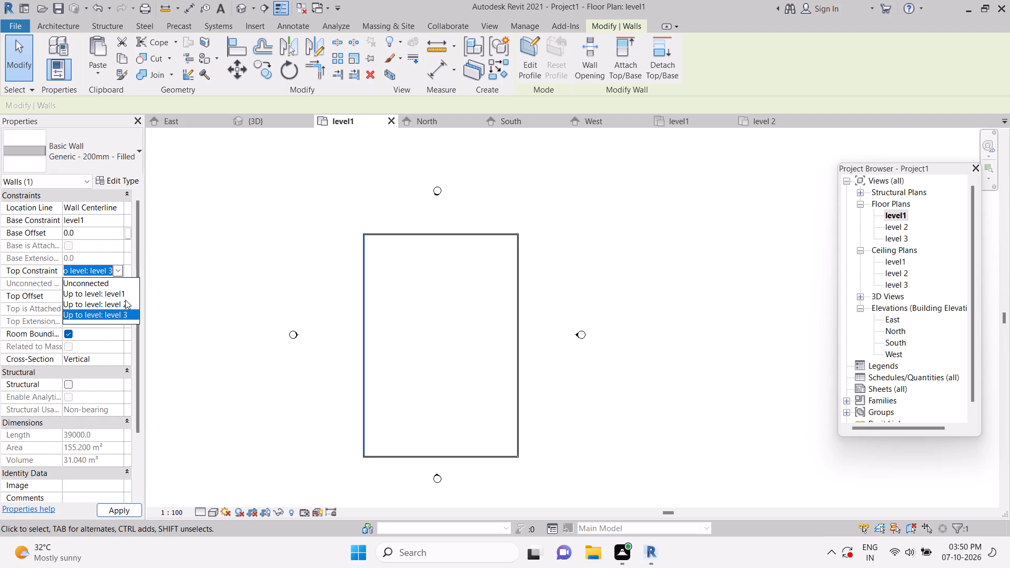
left_click(125, 300)
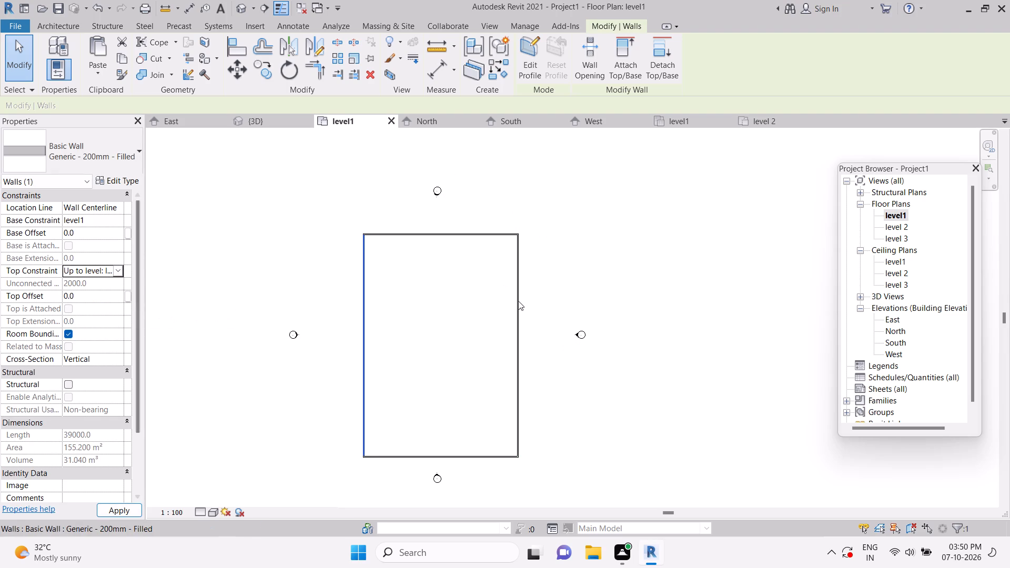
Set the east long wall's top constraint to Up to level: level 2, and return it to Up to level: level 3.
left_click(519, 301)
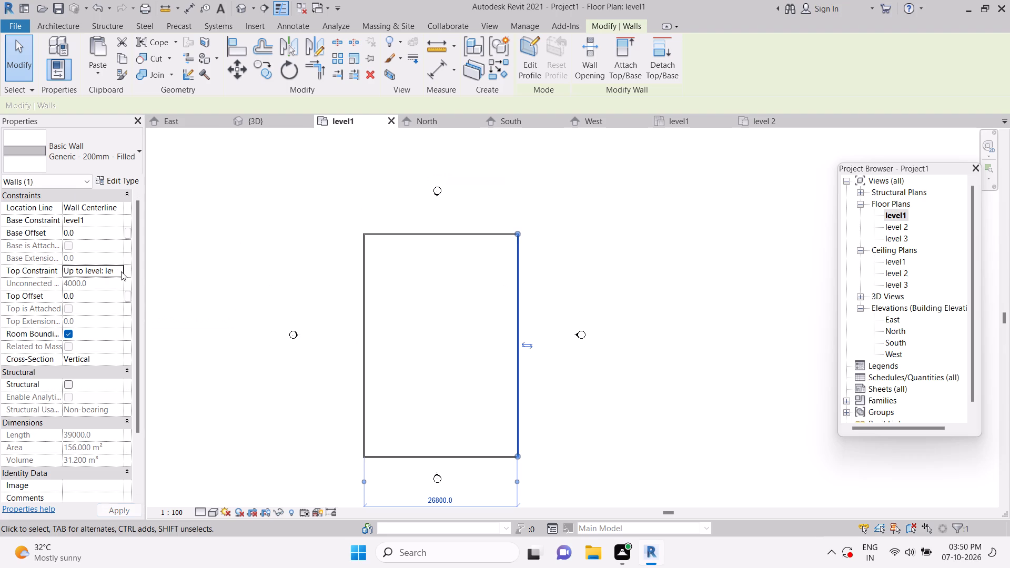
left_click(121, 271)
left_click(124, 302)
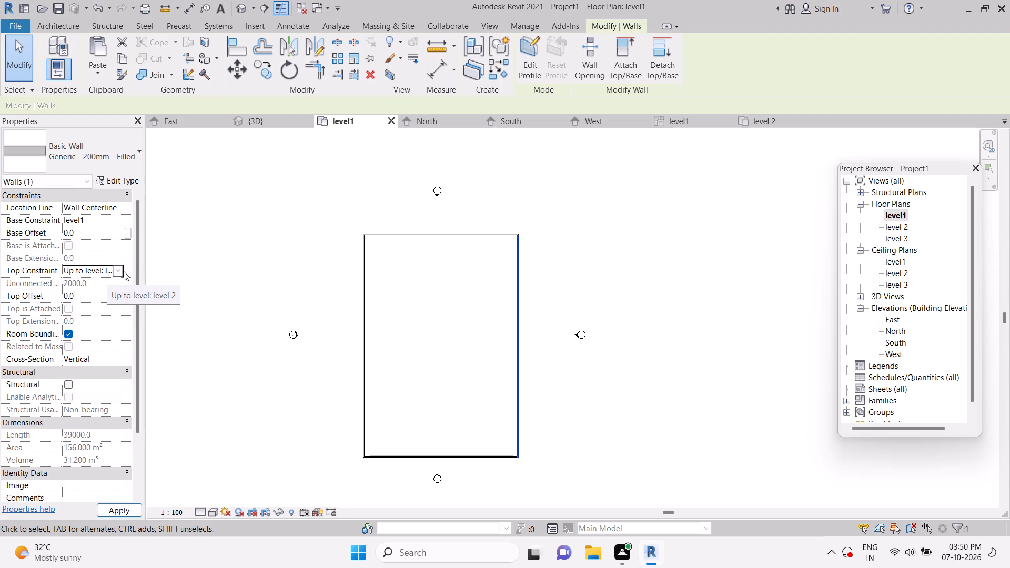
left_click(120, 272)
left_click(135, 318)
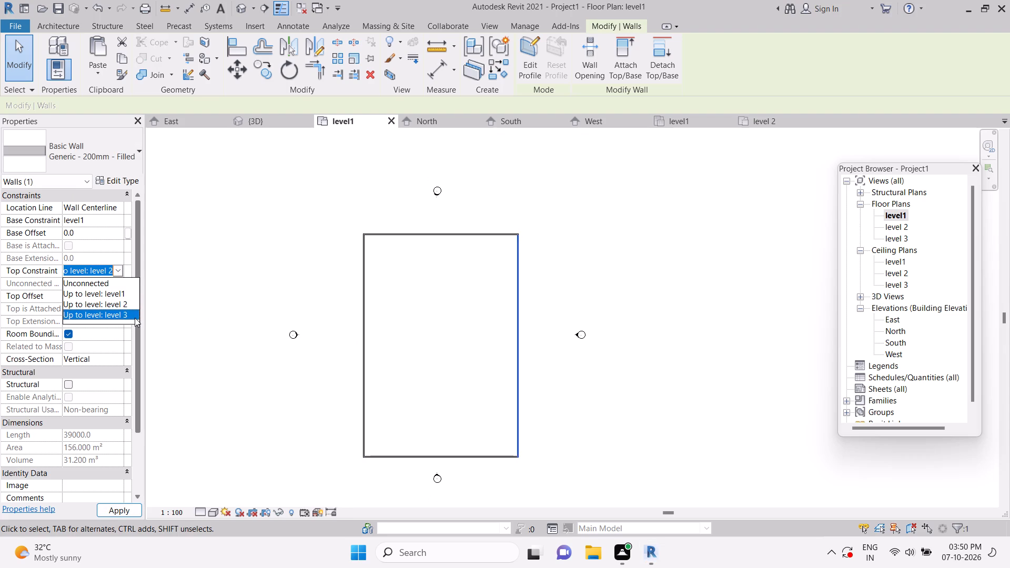
Set the top constraint of the south short wall to Up to level: level 2.
left_click(406, 458)
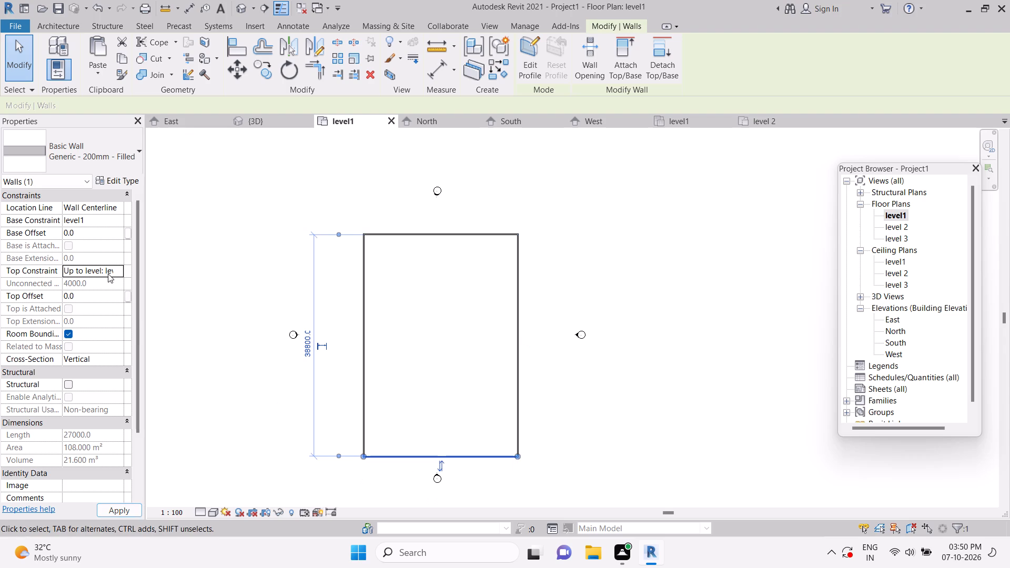
left_click_drag(113, 266, 115, 273)
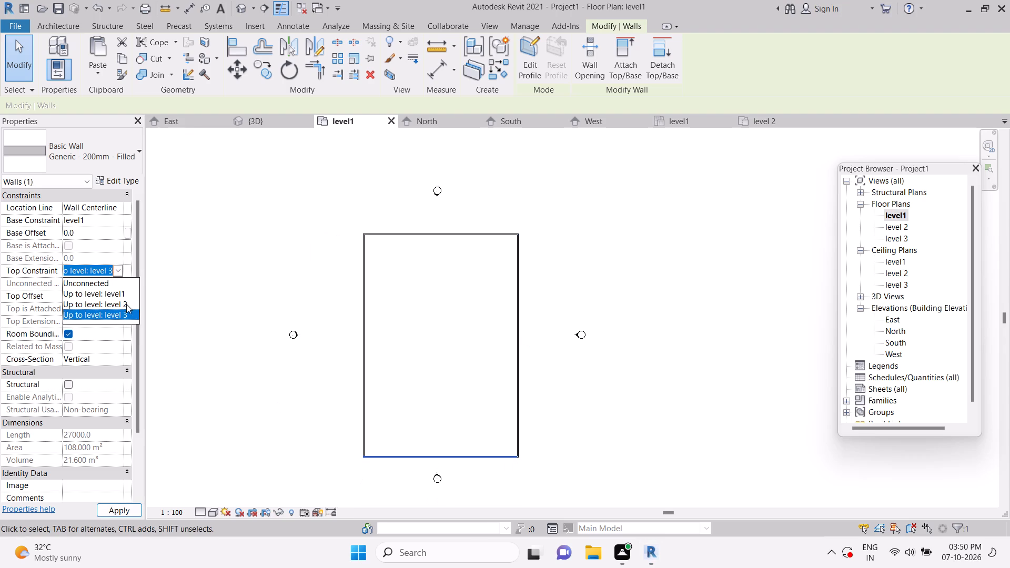
left_click(126, 304)
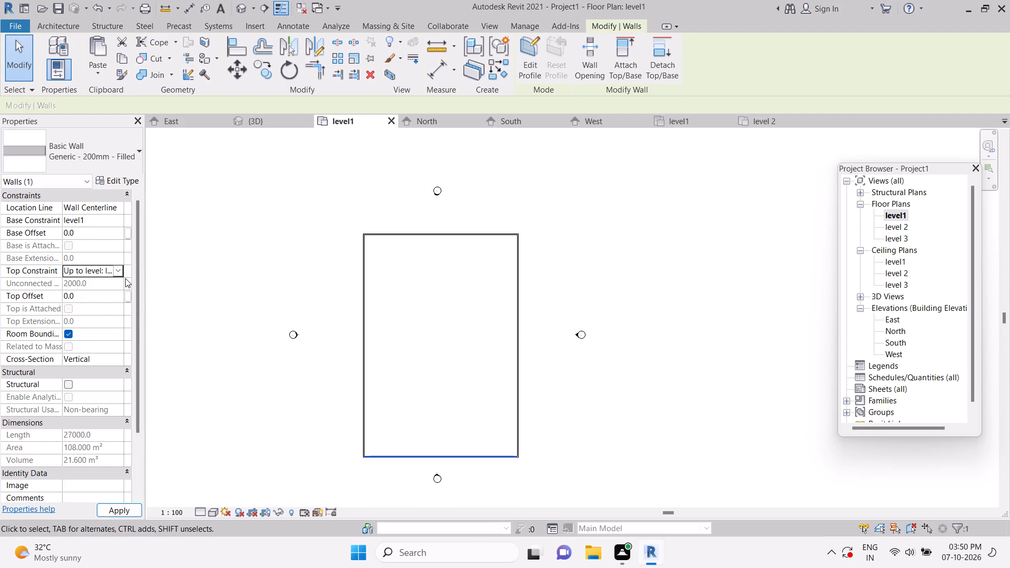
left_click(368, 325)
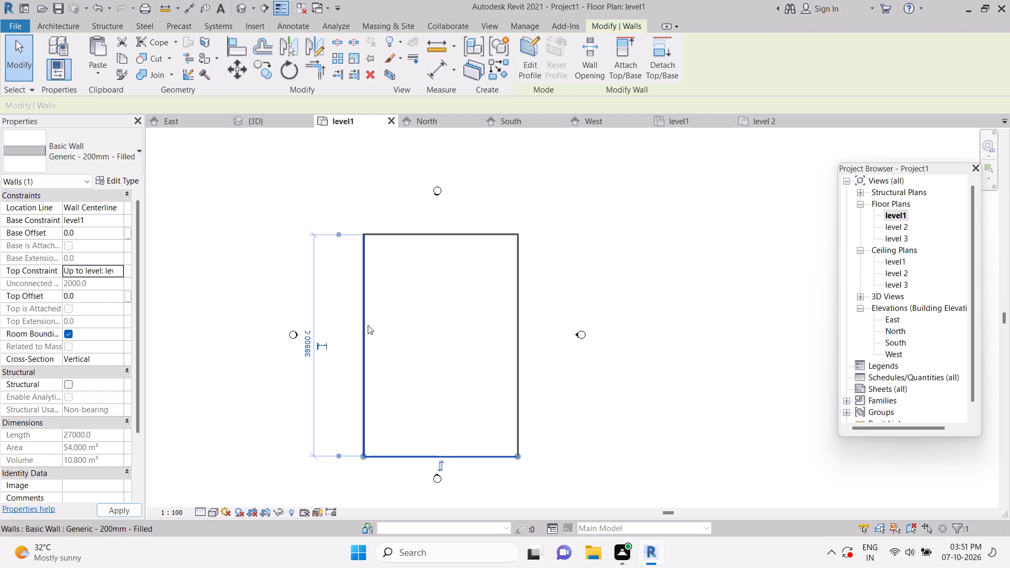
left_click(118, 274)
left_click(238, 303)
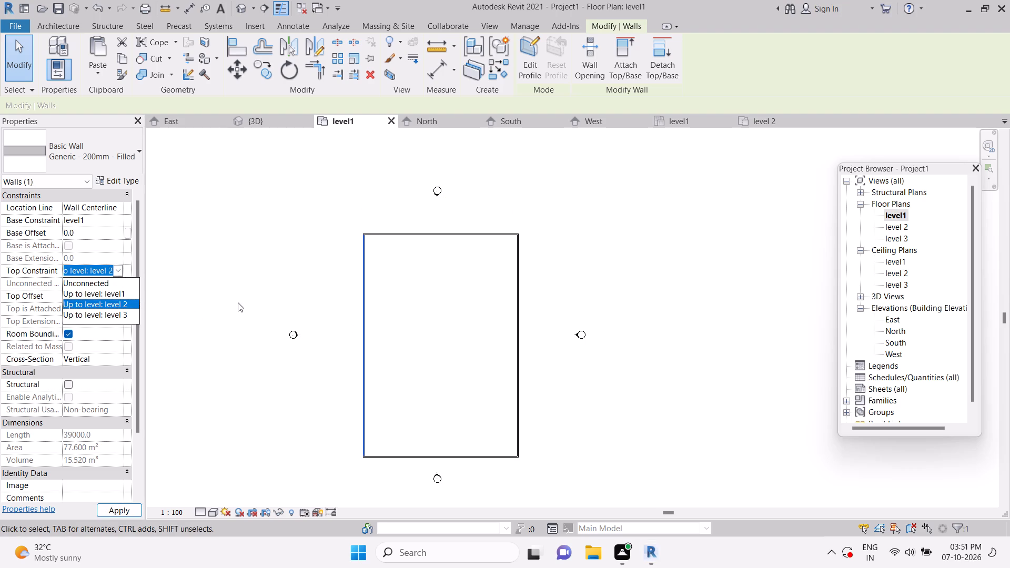
Examine the heights of the enclosure walls against the level lines in the 3D view.
left_click(265, 118)
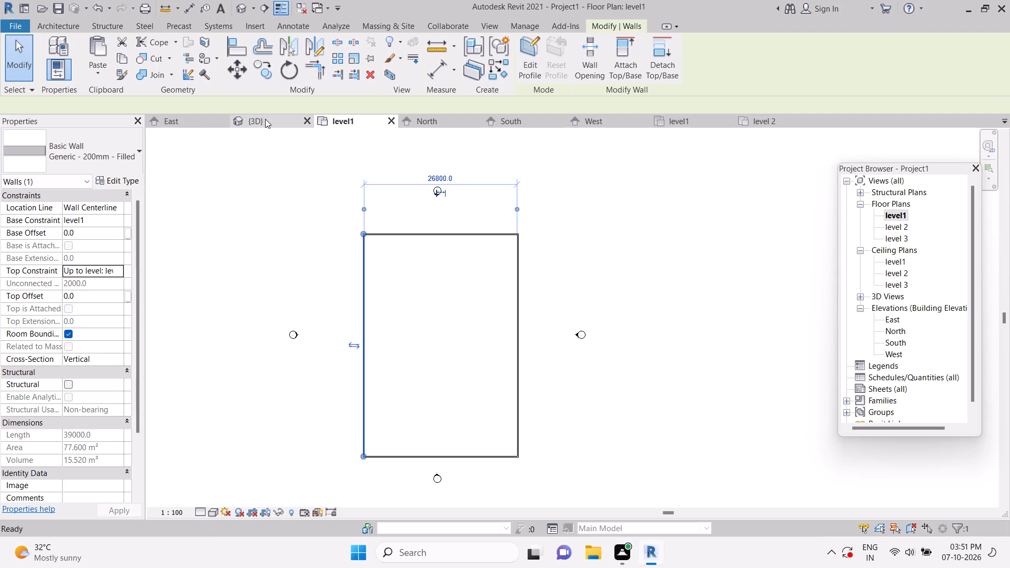
scroll(385, 282, "up", 2)
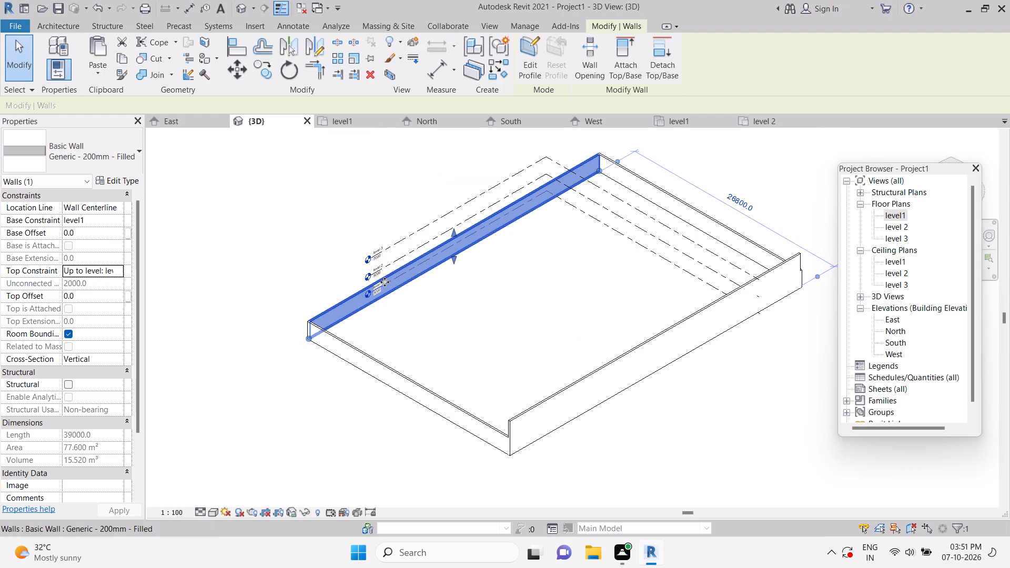
scroll(385, 282, "up", 4)
scroll(385, 282, "down", 6)
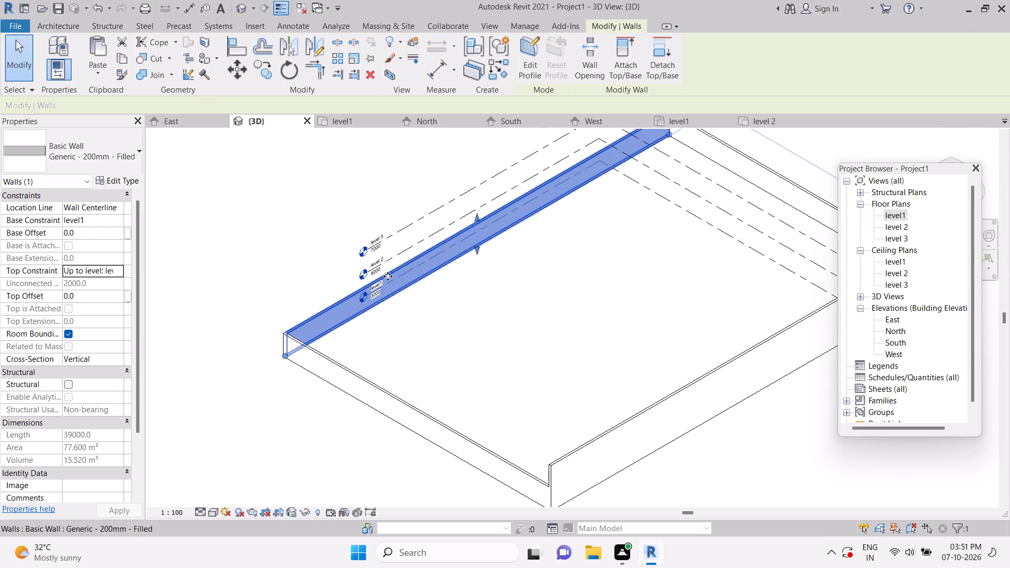
scroll(388, 276, "down", 3)
scroll(491, 228, "up", 4)
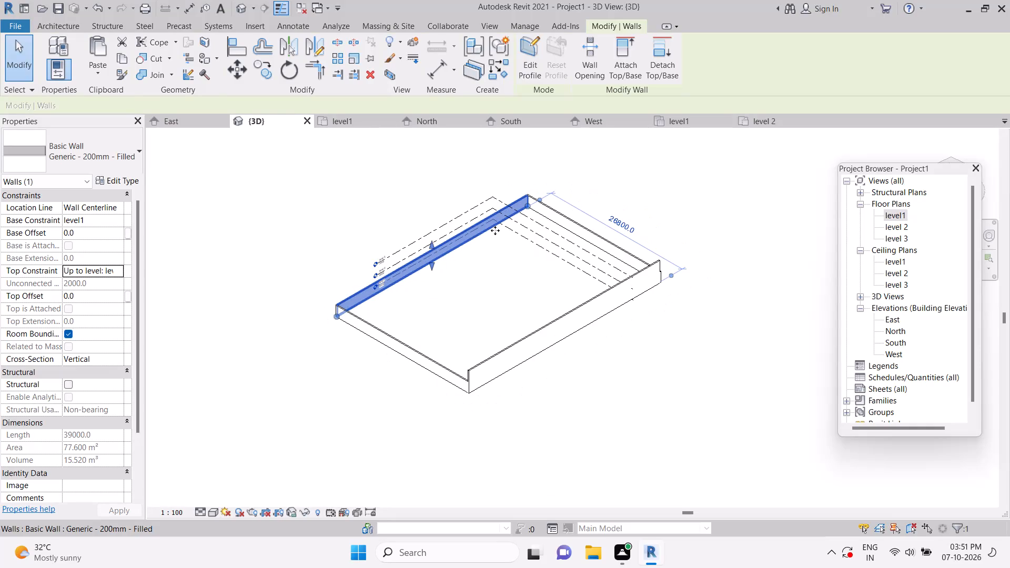
scroll(495, 230, "up", 8)
scroll(496, 231, "down", 3)
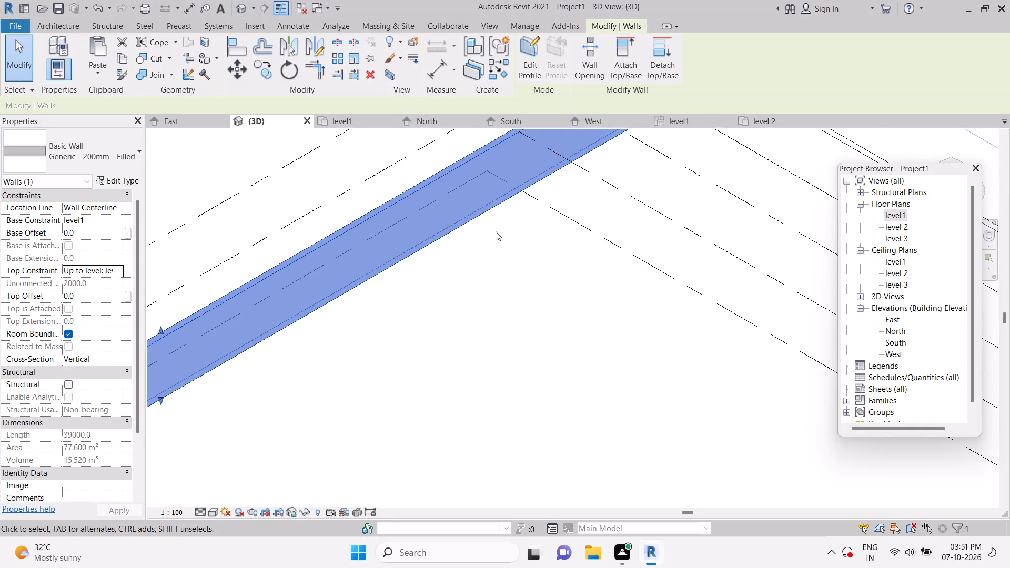
scroll(496, 231, "down", 8)
scroll(496, 232, "up", 1)
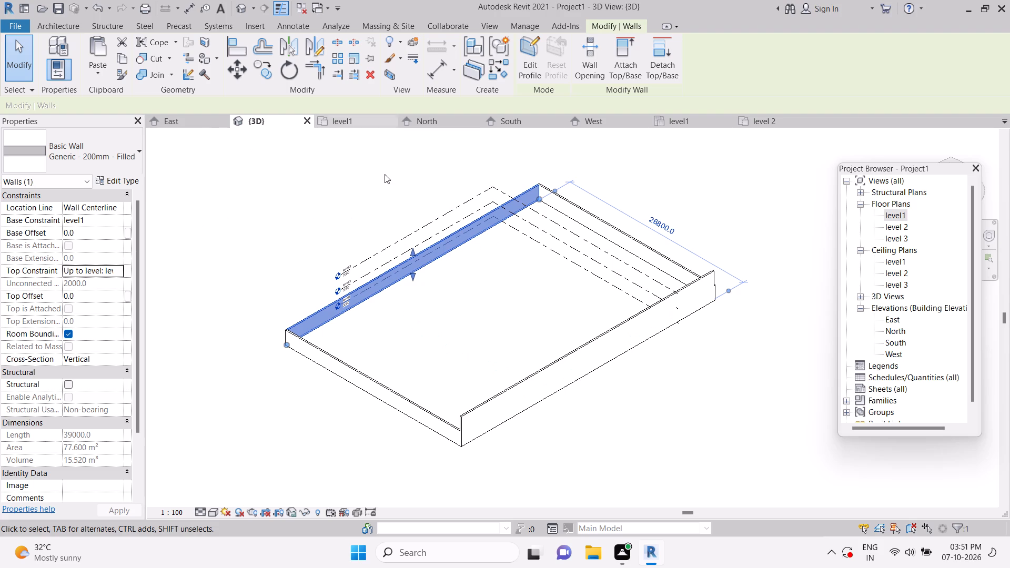
In the level1 floor plan, reapply Up to level: level 2 as the top constraint of the west long wall and north short wall.
left_click(351, 124)
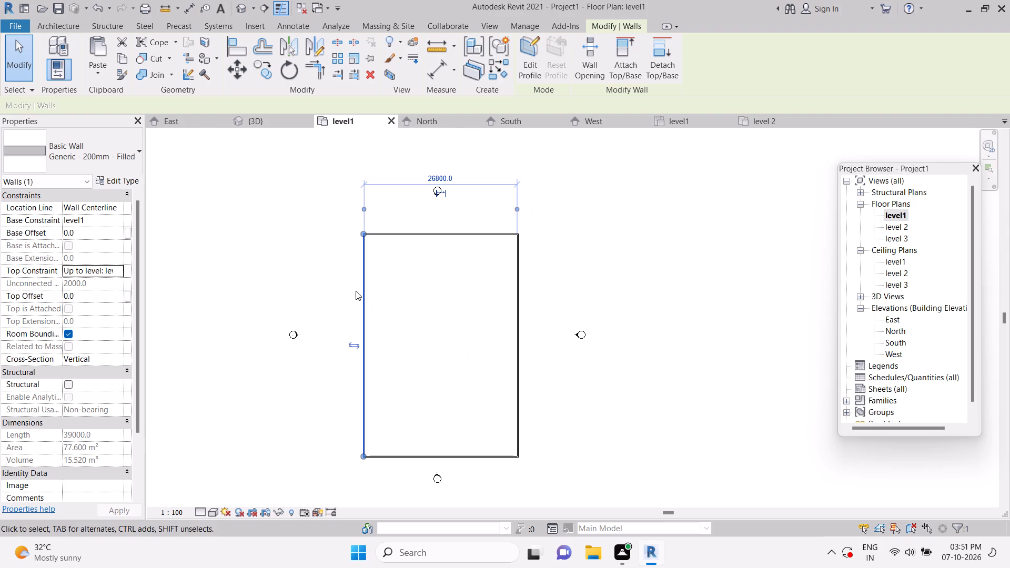
left_click(368, 298)
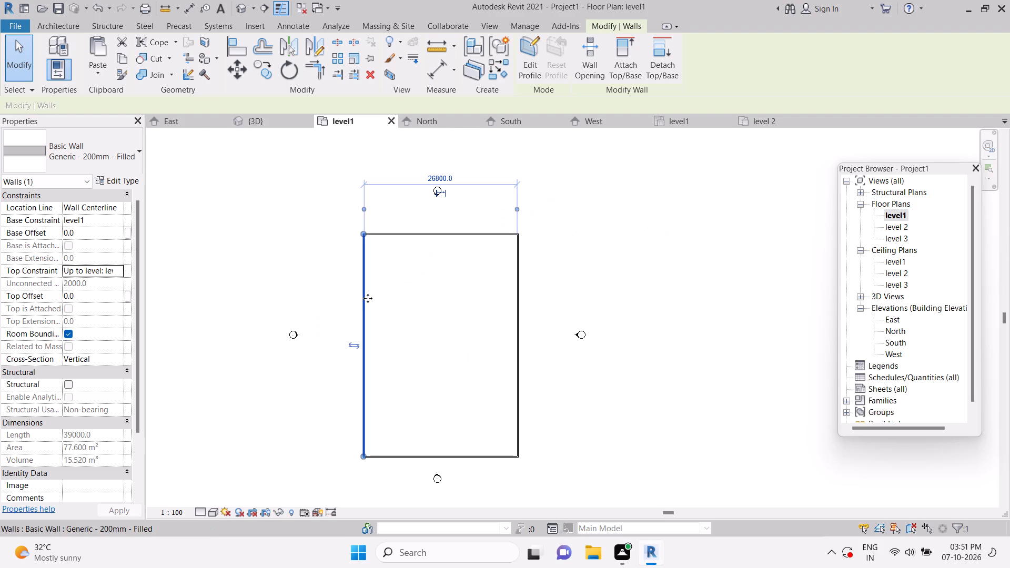
left_click(114, 272)
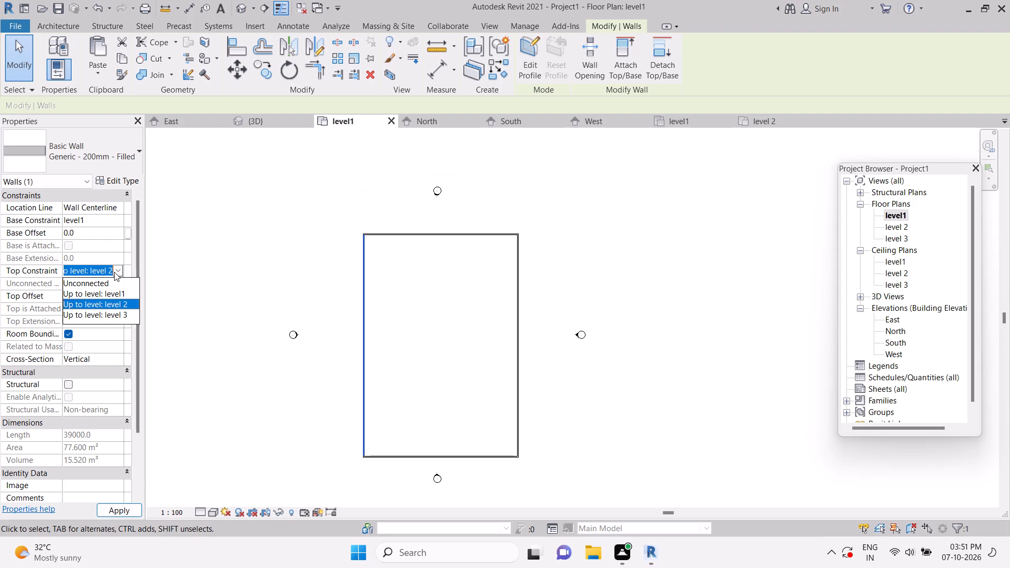
left_click(130, 302)
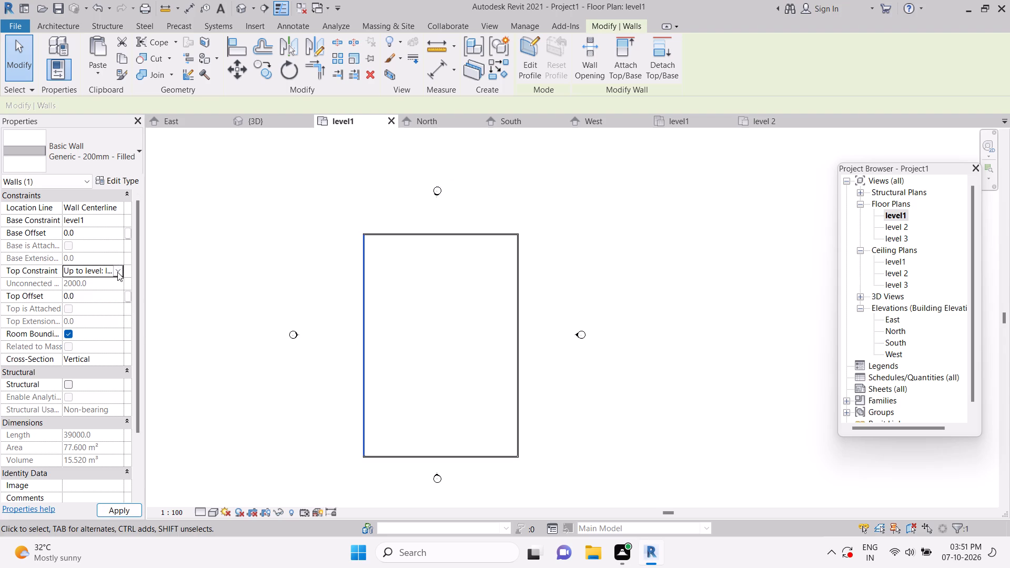
left_click(117, 272)
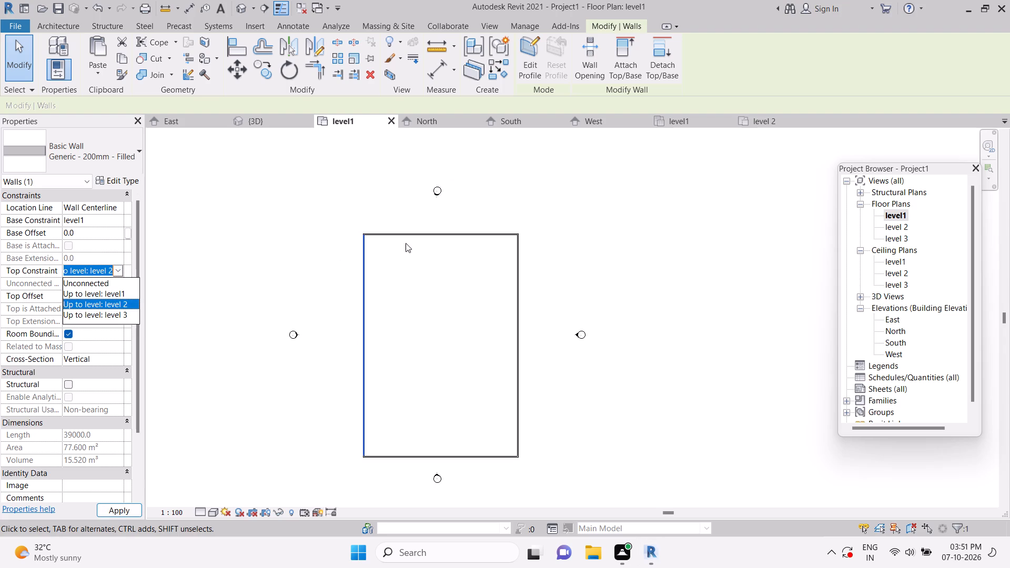
left_click(411, 231)
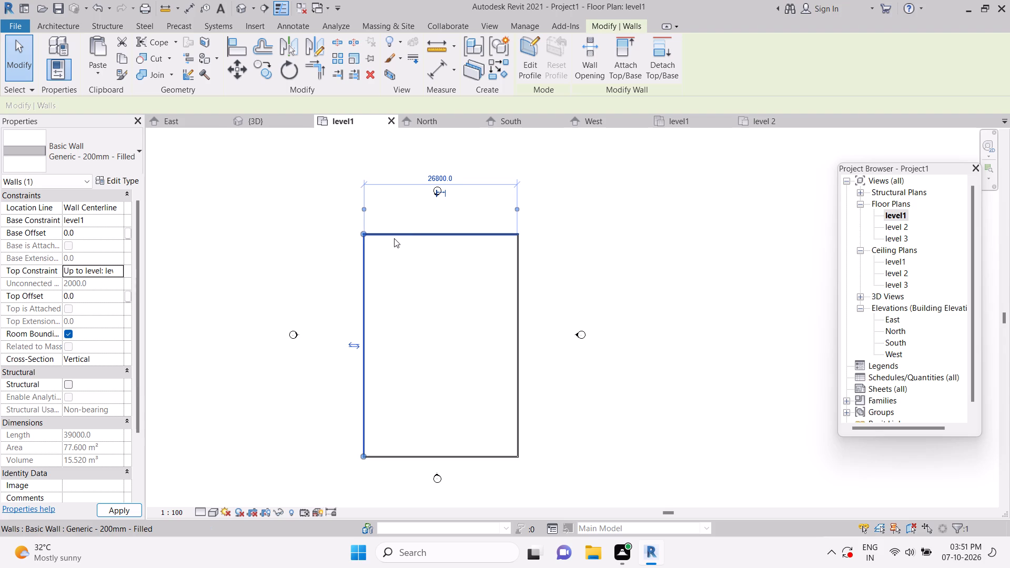
left_click(393, 238)
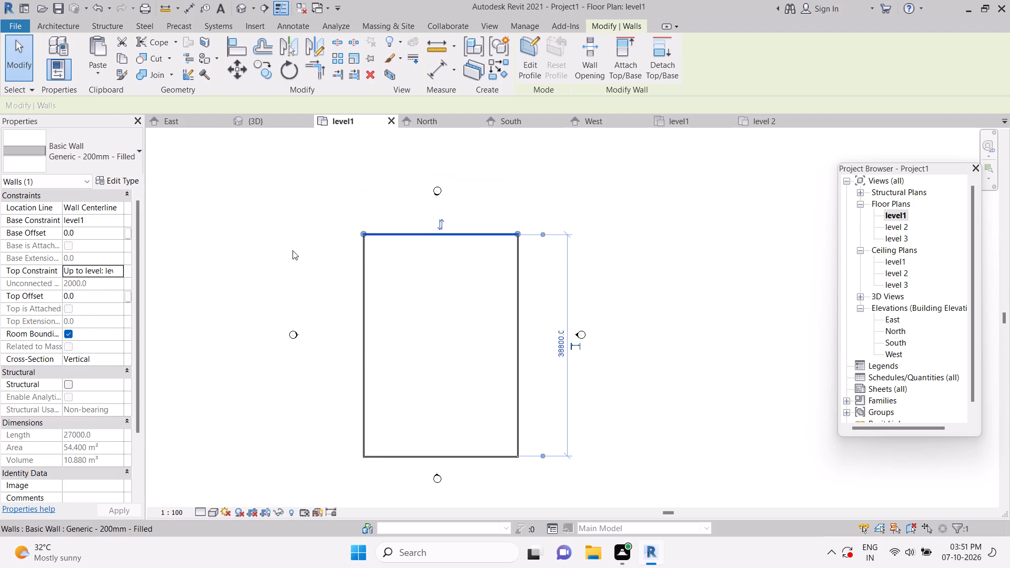
left_click(101, 273)
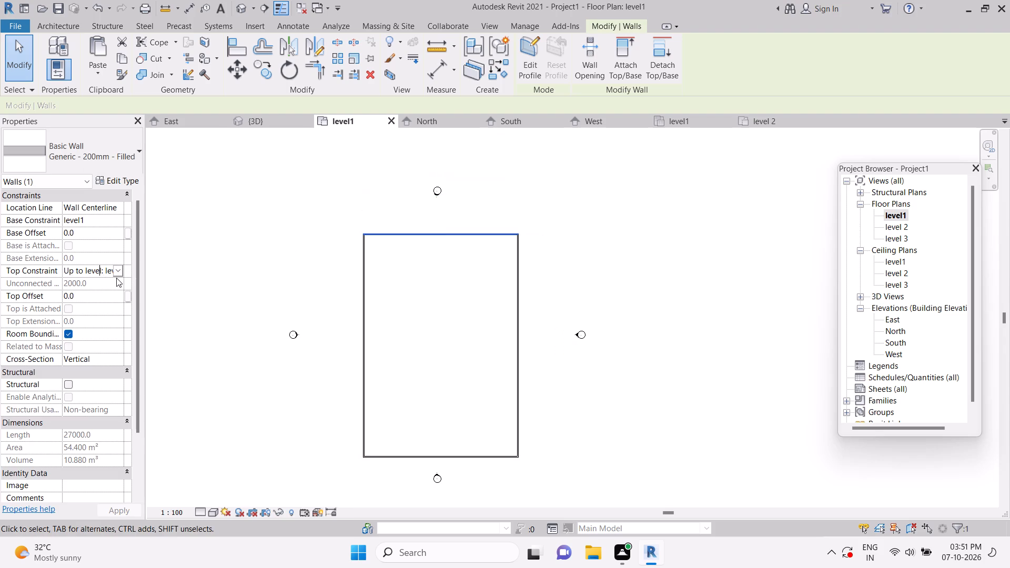
left_click(119, 273)
left_click(121, 300)
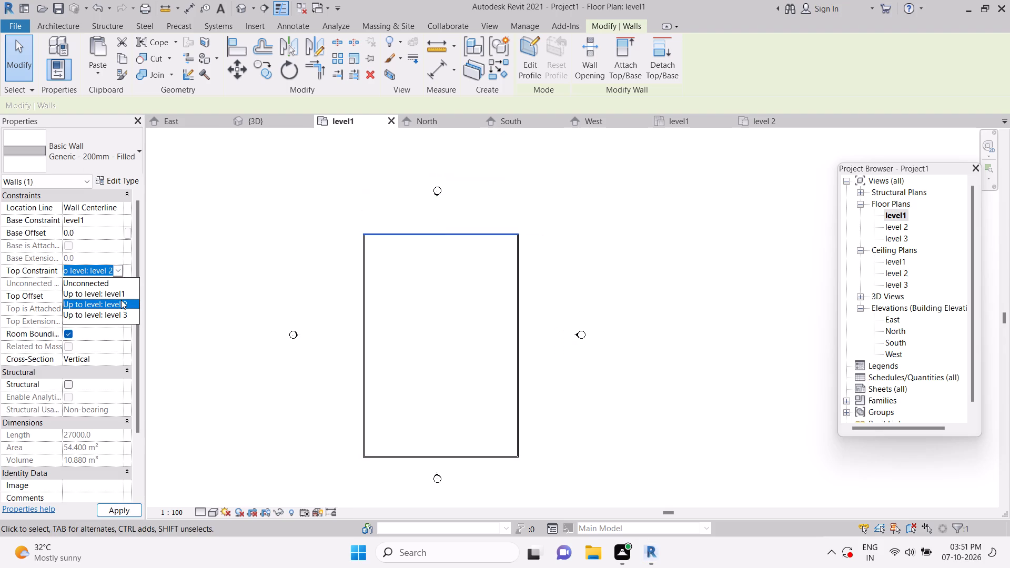
Set the top constraint of the east long wall and the south short wall to Up to level: level 2.
left_click(521, 341)
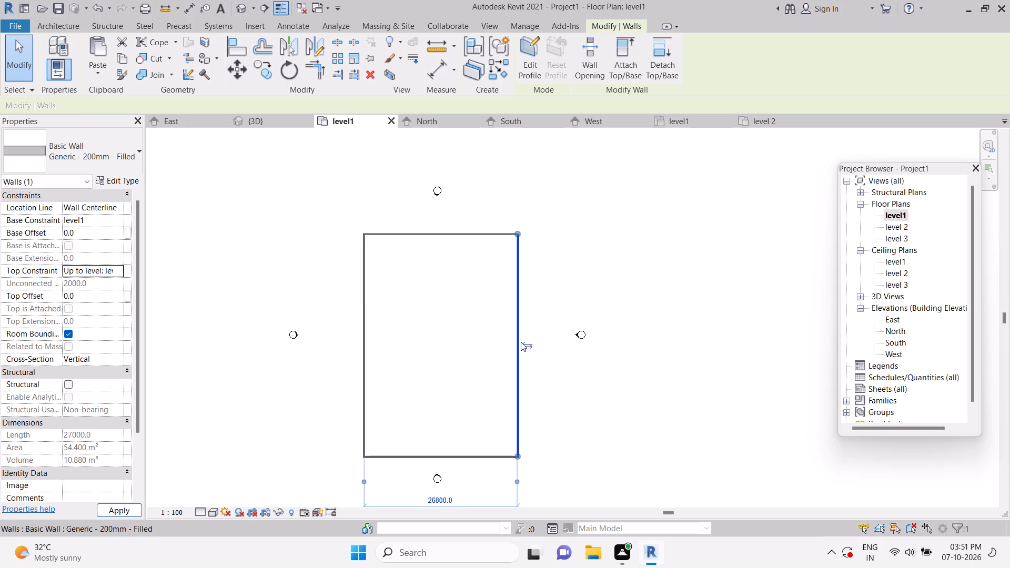
left_click(116, 273)
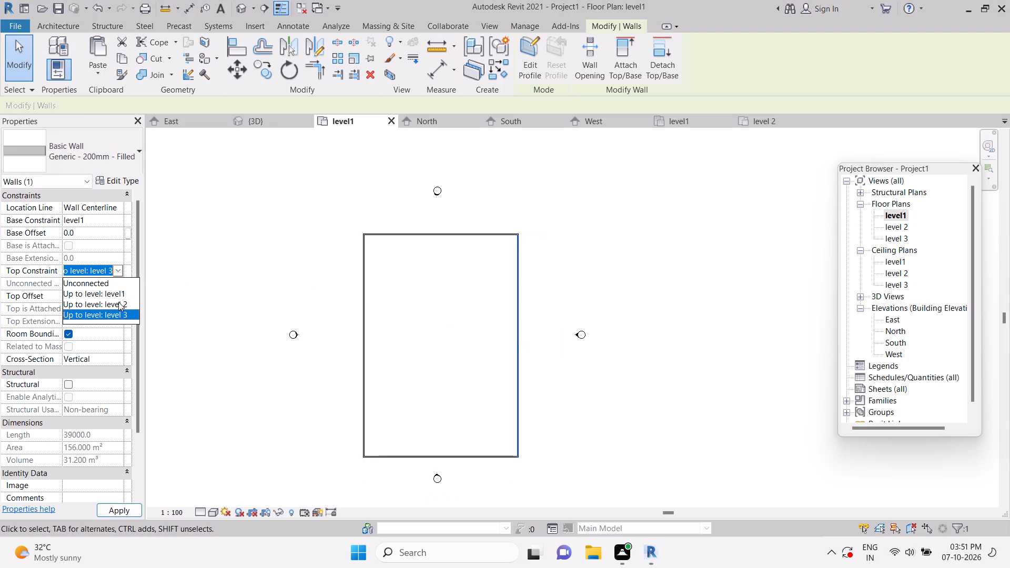
left_click(124, 304)
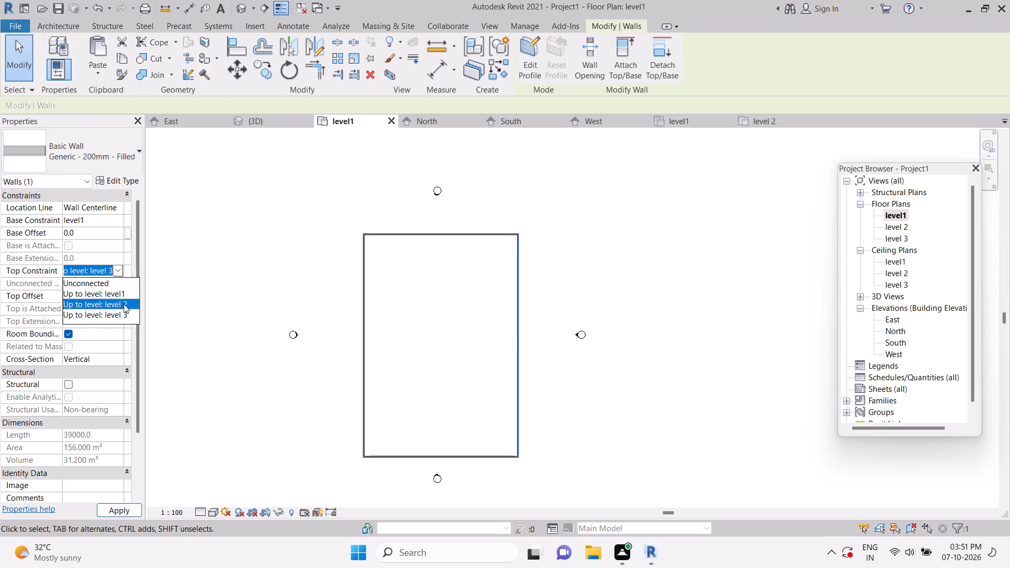
left_click(473, 458)
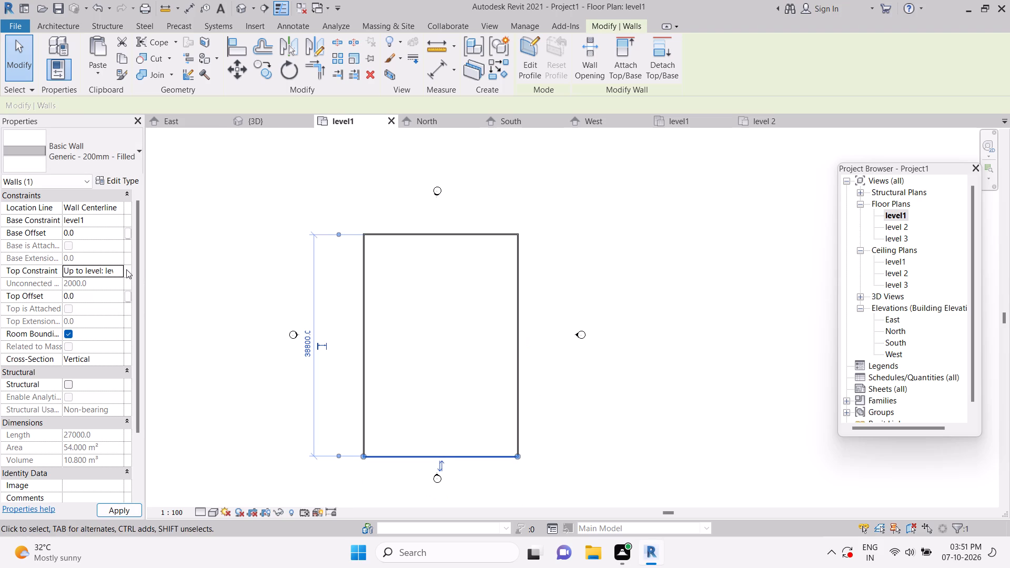
left_click(116, 266)
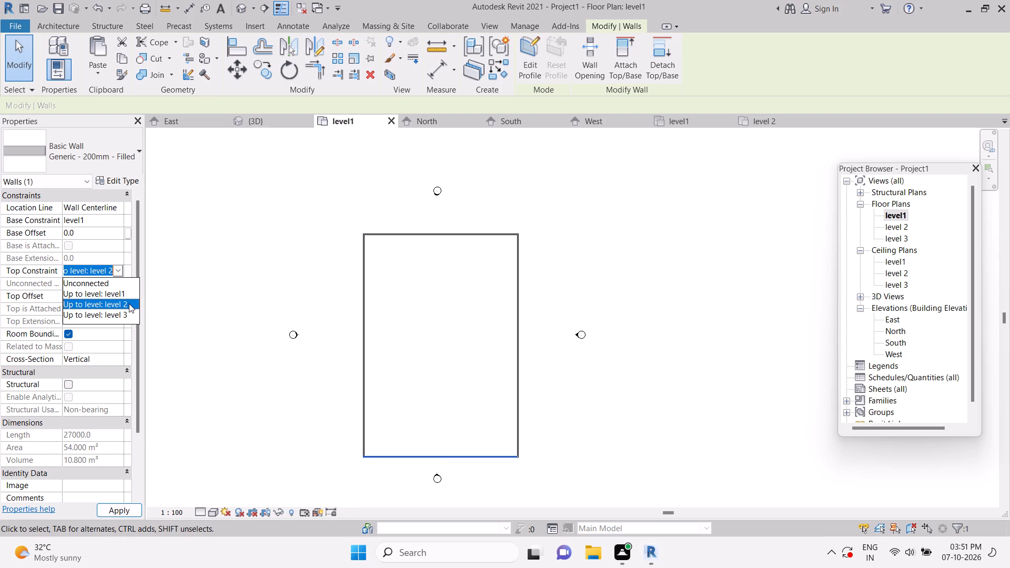
left_click(129, 303)
left_click(274, 255)
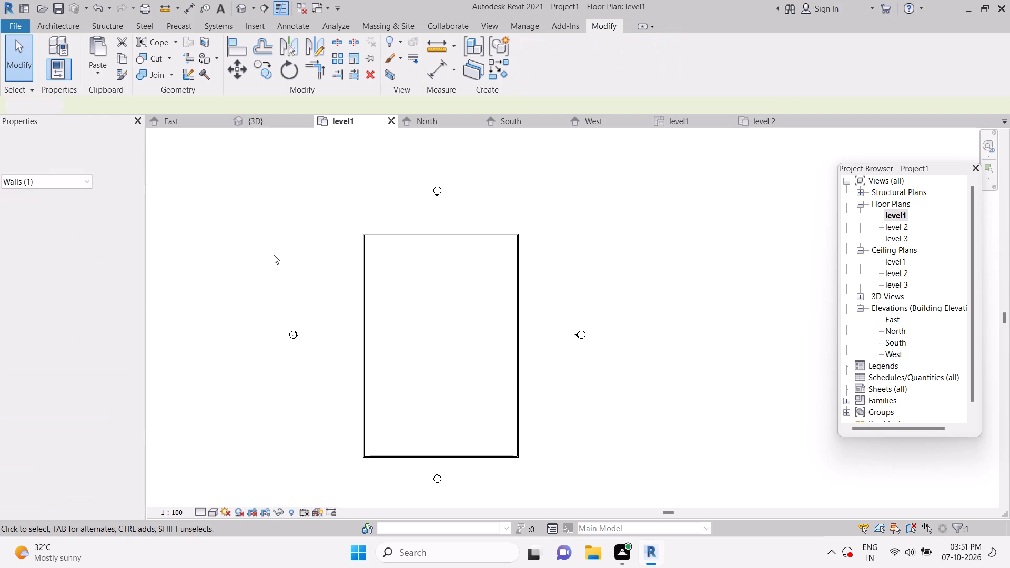
Examine the wall heights in the 3D view and check the level 2 and level 3 floor plans for the walls.
left_click(261, 124)
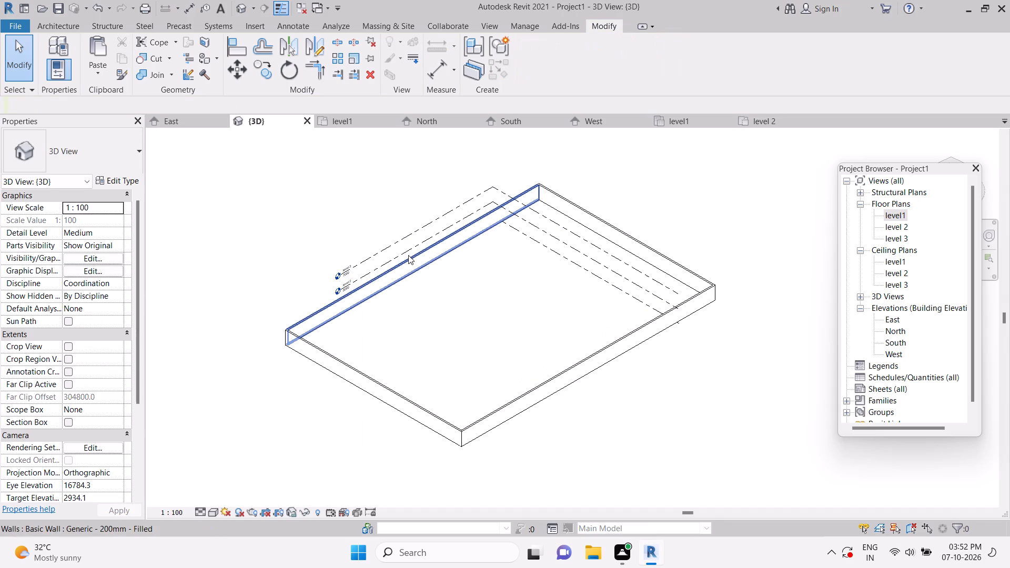
scroll(405, 241, "up", 4)
scroll(400, 224, "down", 1)
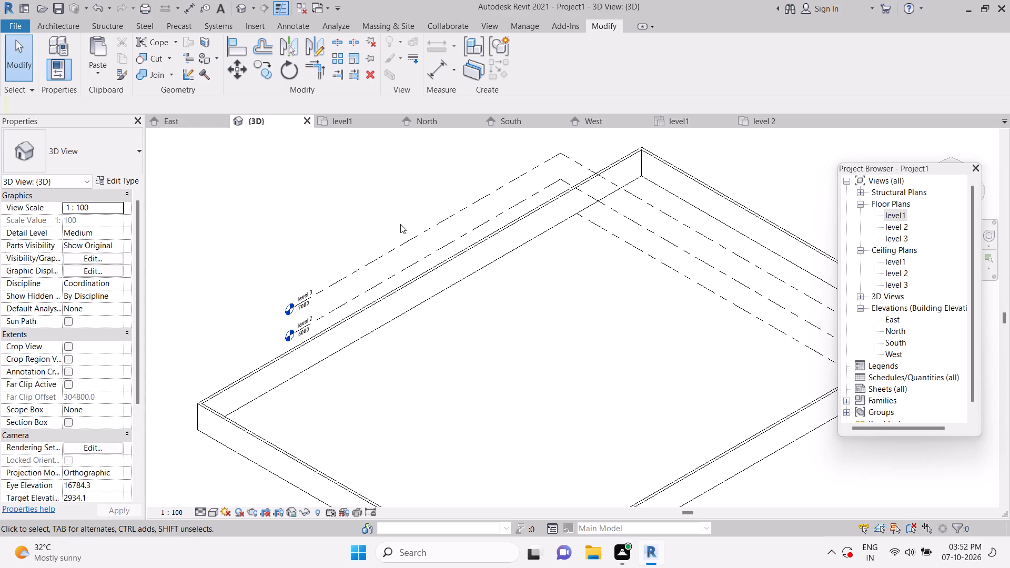
scroll(400, 224, "down", 2)
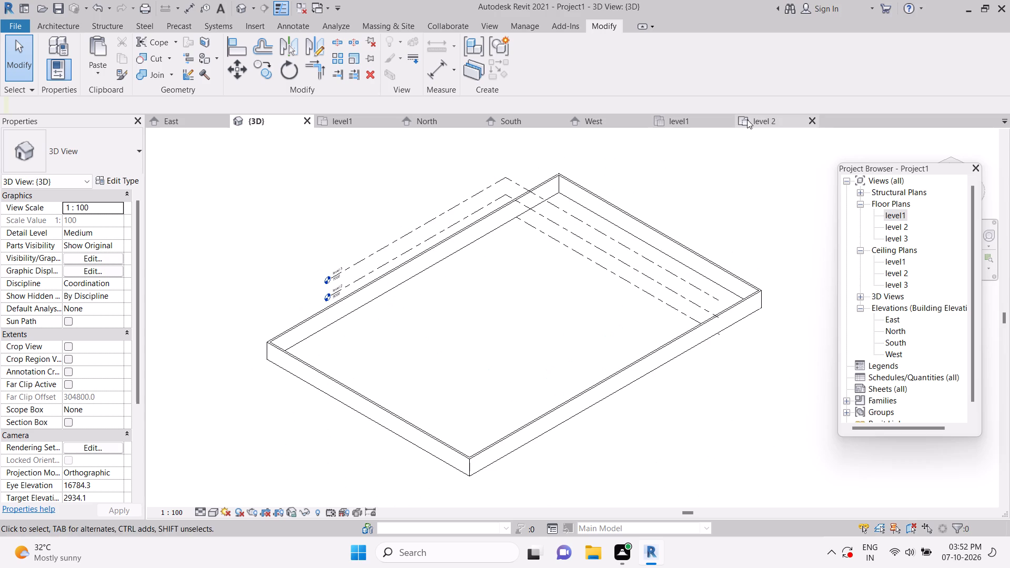
left_click(771, 117)
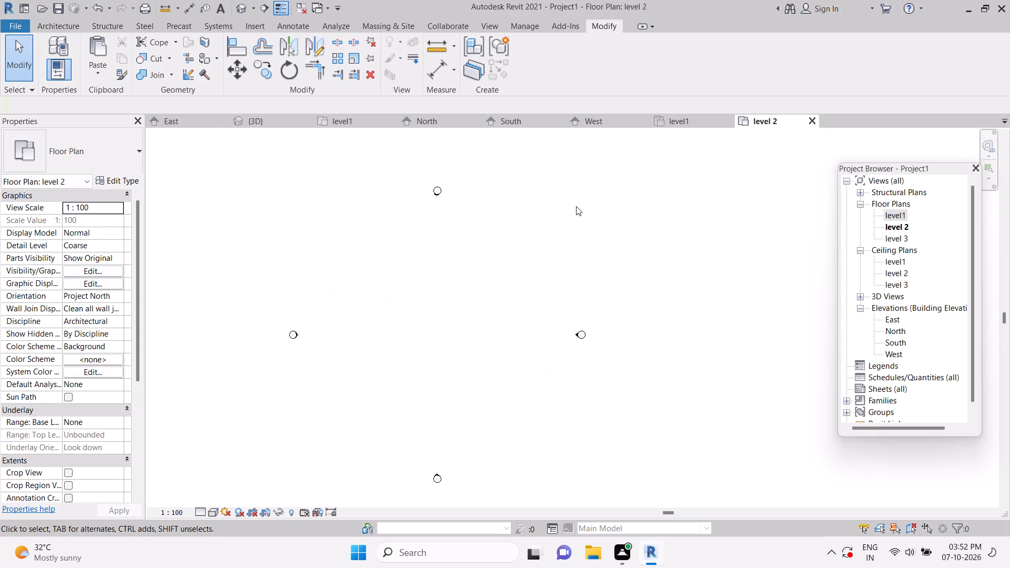
scroll(528, 213, "up", 1)
scroll(514, 184, "down", 5)
scroll(508, 207, "up", 3)
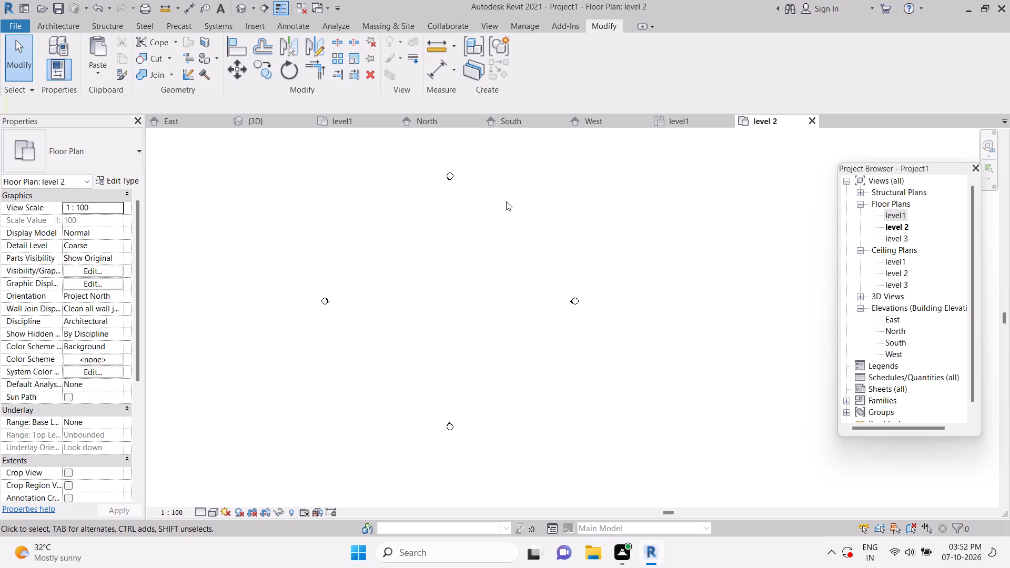
left_click(474, 277)
double_click(906, 228)
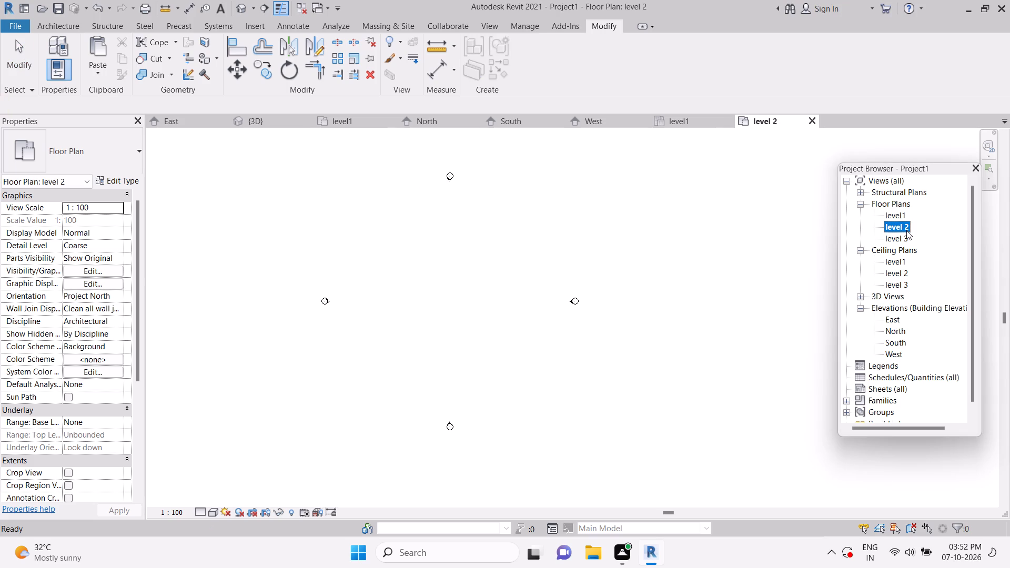
left_click(924, 229)
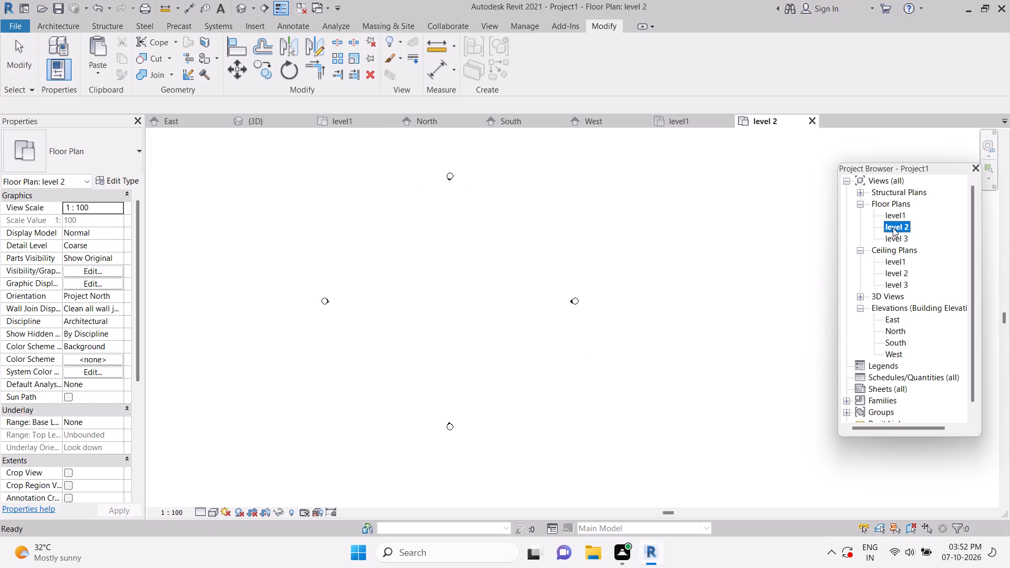
double_click(895, 224)
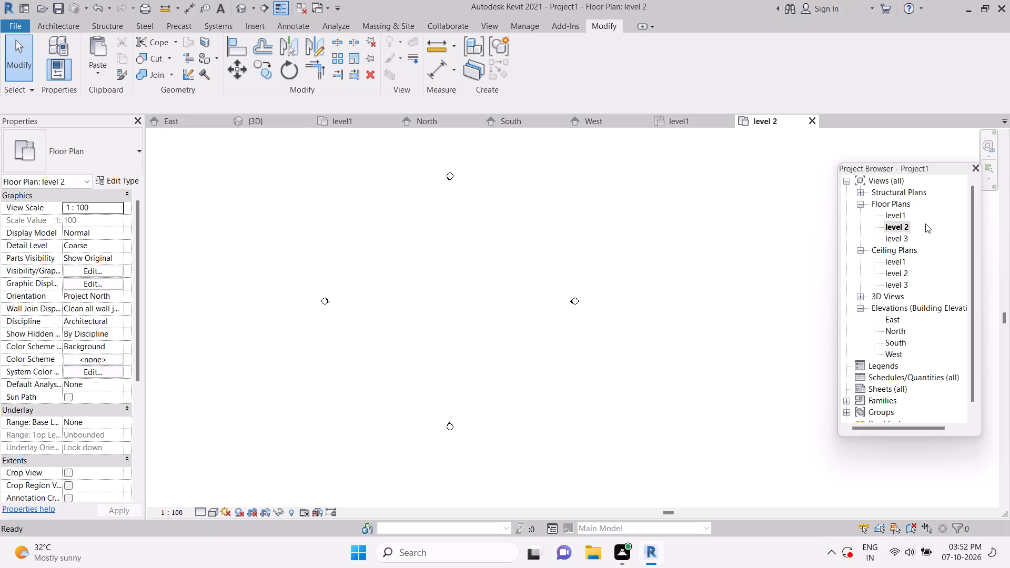
double_click(900, 237)
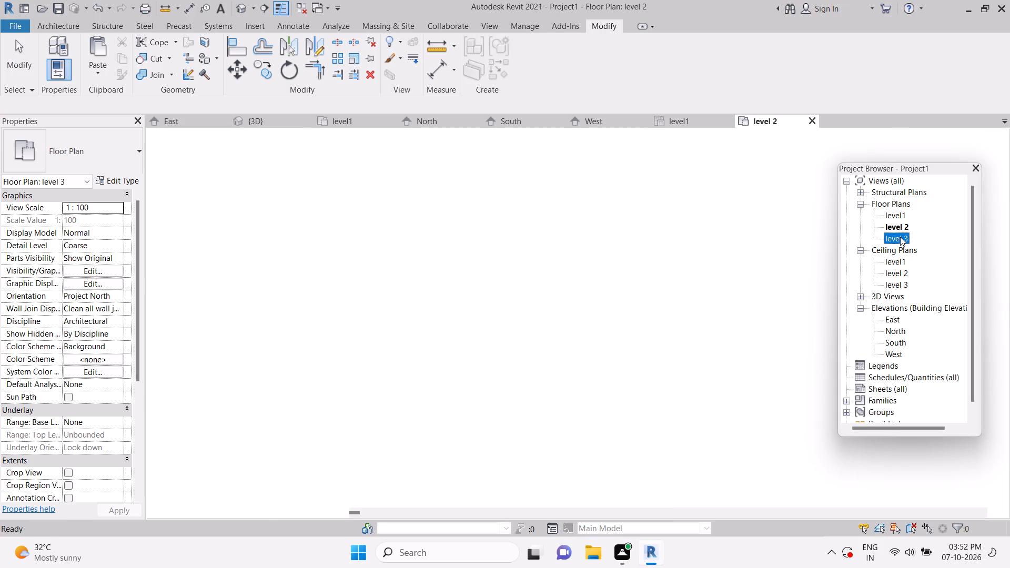
double_click(896, 227)
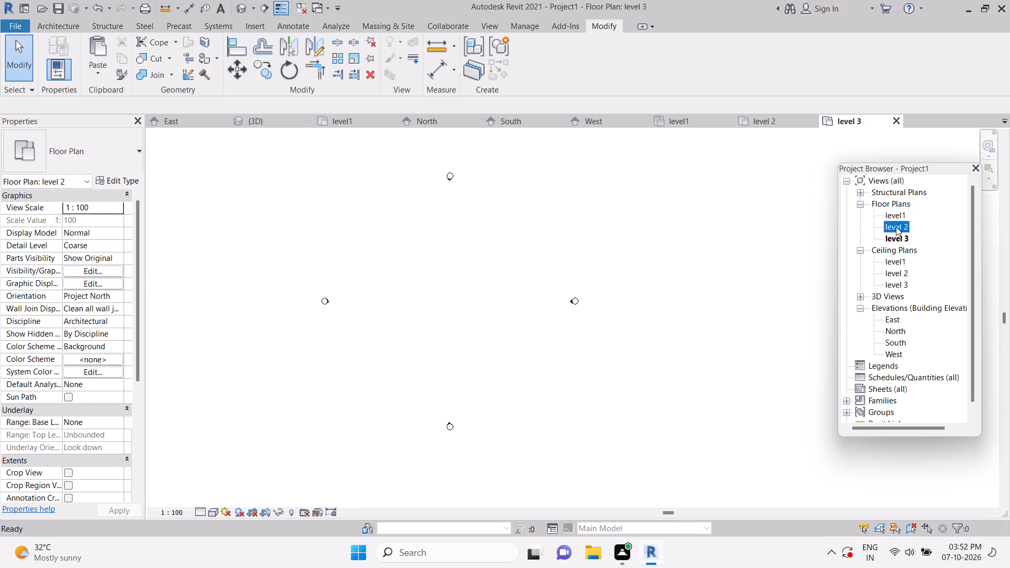
In the level1 floor plan, copy the north short wall to the clipboard.
double_click(895, 215)
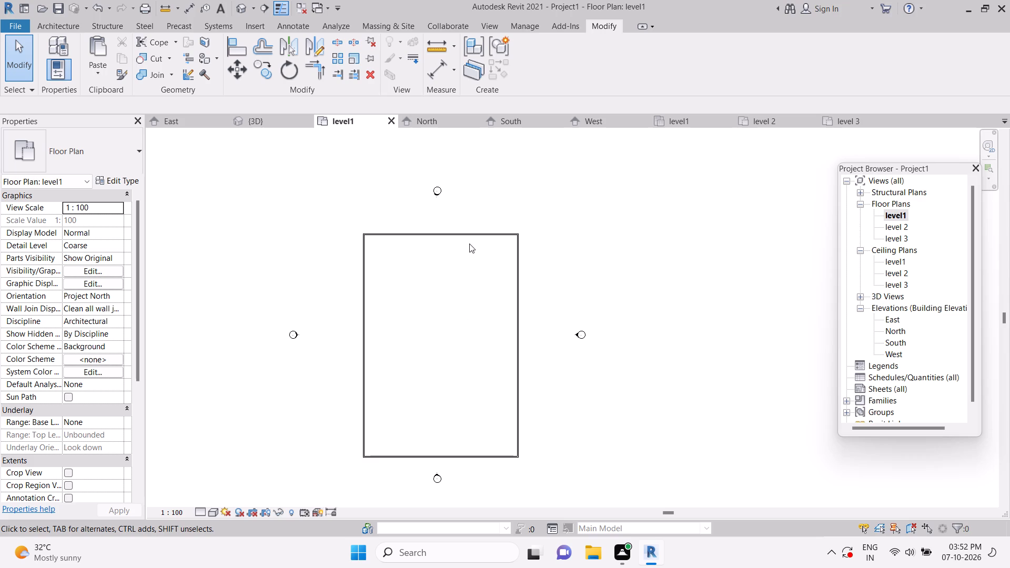
scroll(469, 244, "up", 3)
scroll(470, 242, "down", 2)
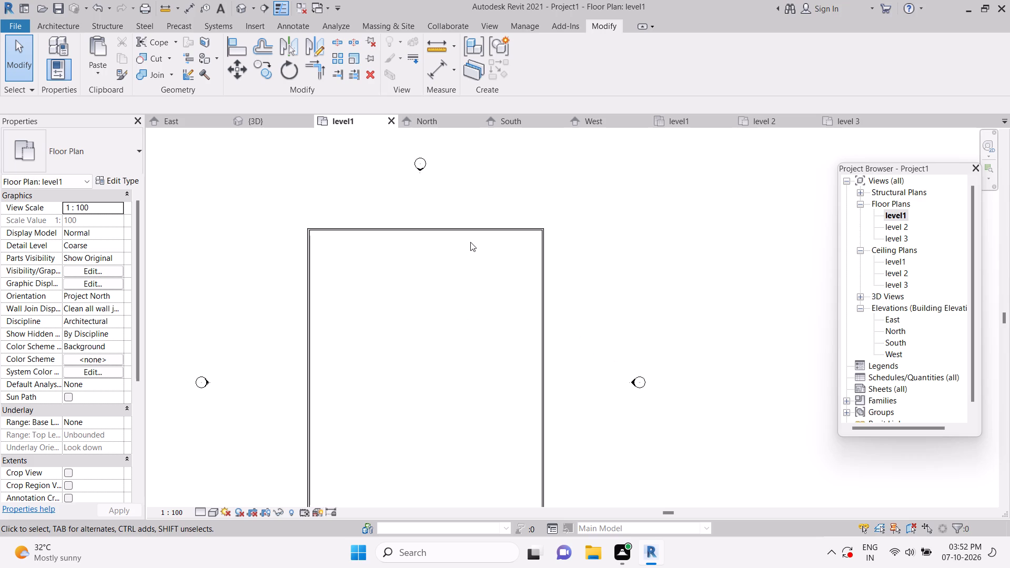
scroll(472, 240, "down", 1)
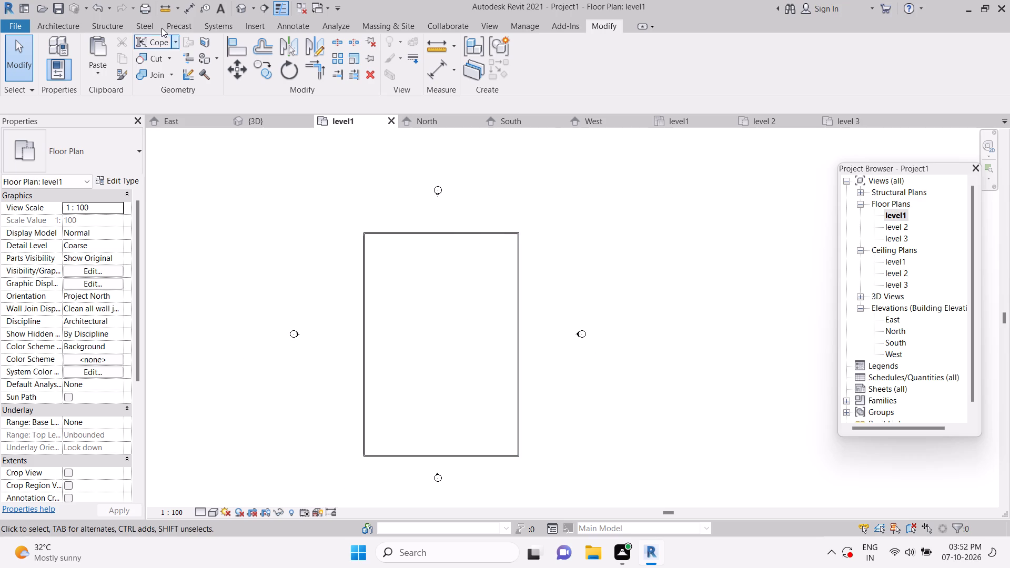
left_click(127, 57)
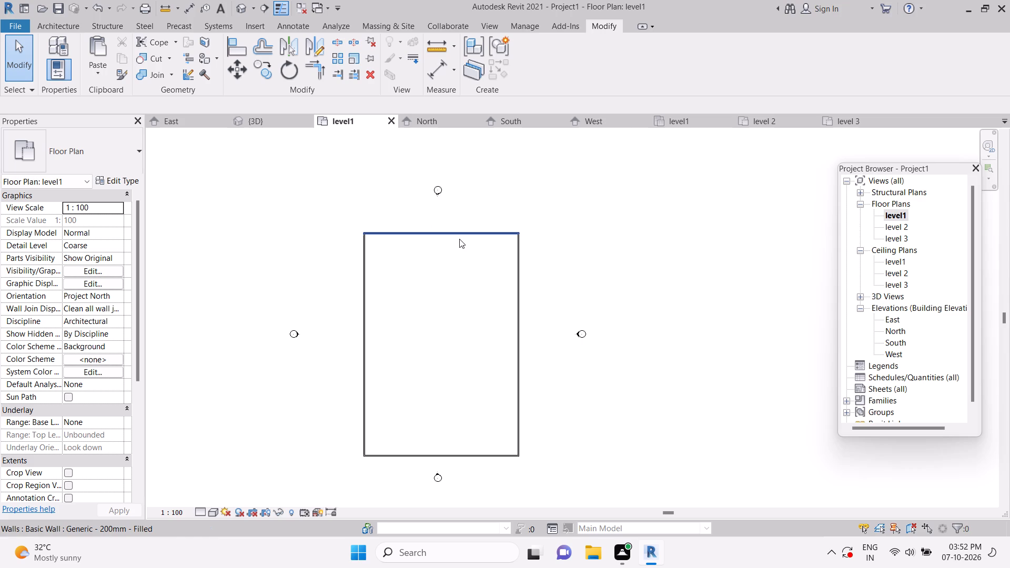
left_click(459, 238)
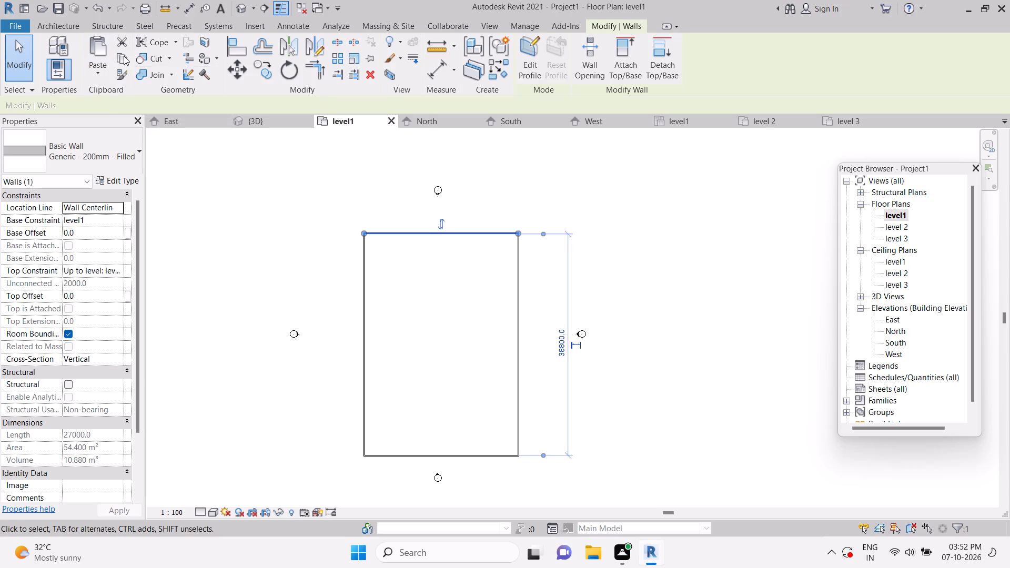
left_click(124, 55)
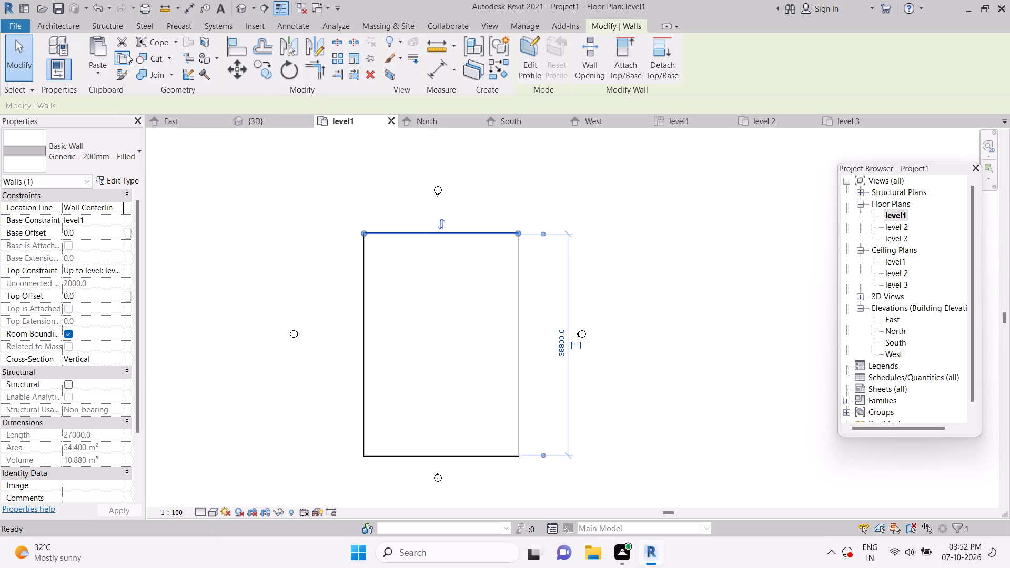
Paste the copied wall into the level 2 floor plan, placing it horizontally below the north elevation marker.
left_click(762, 119)
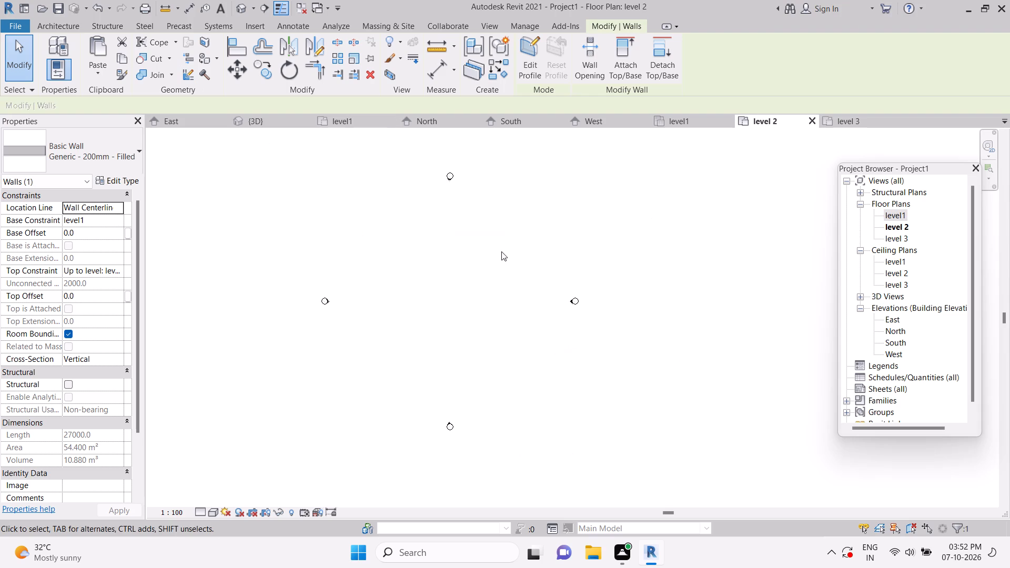
left_click(431, 229)
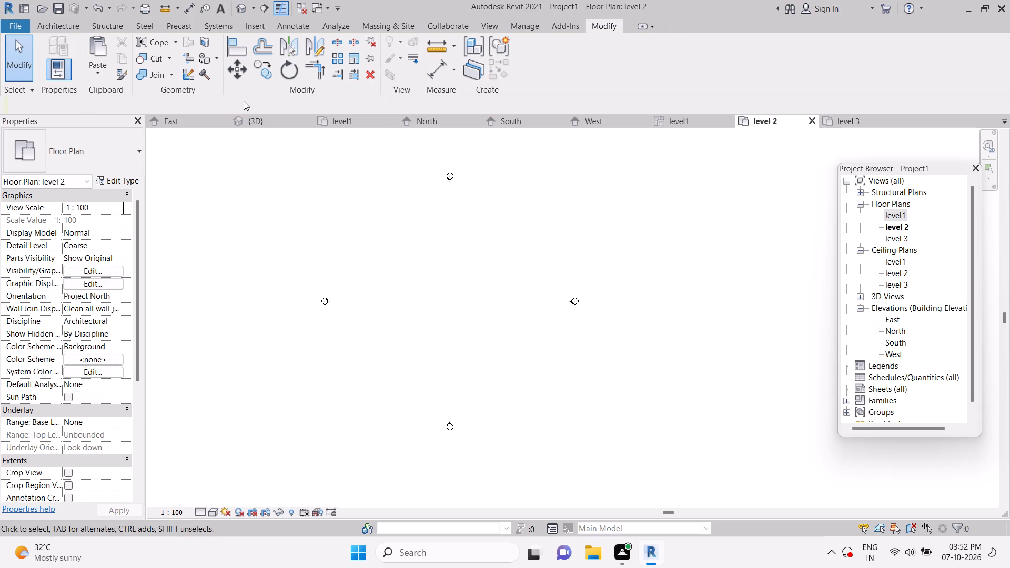
left_click(96, 56)
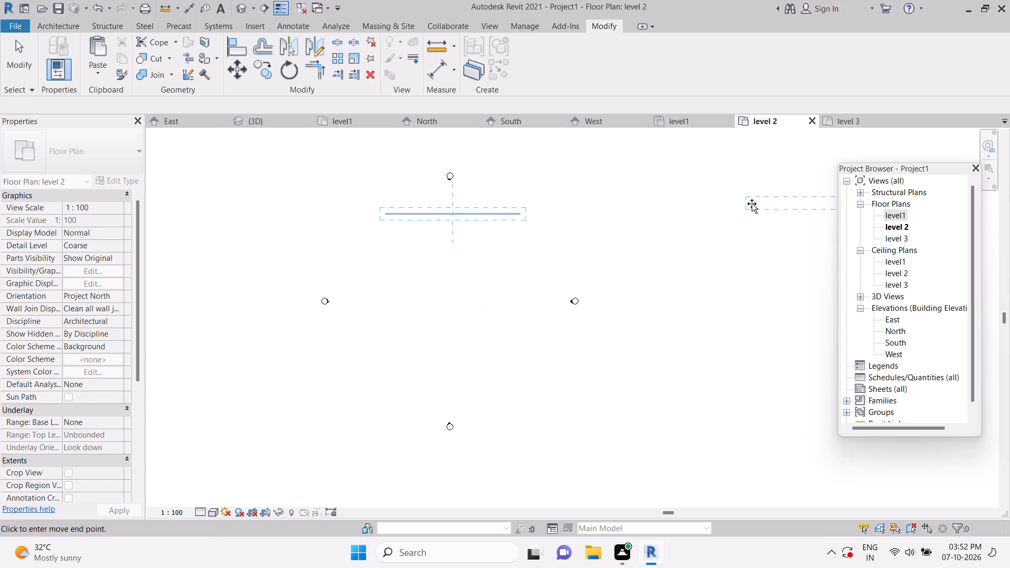
key("Escape")
left_click(430, 211)
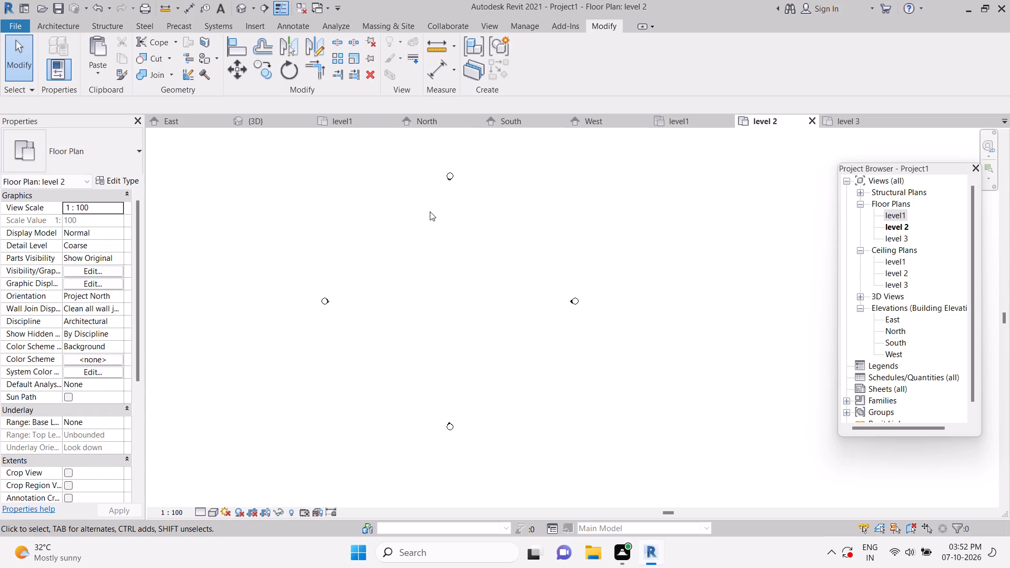
left_click(112, 52)
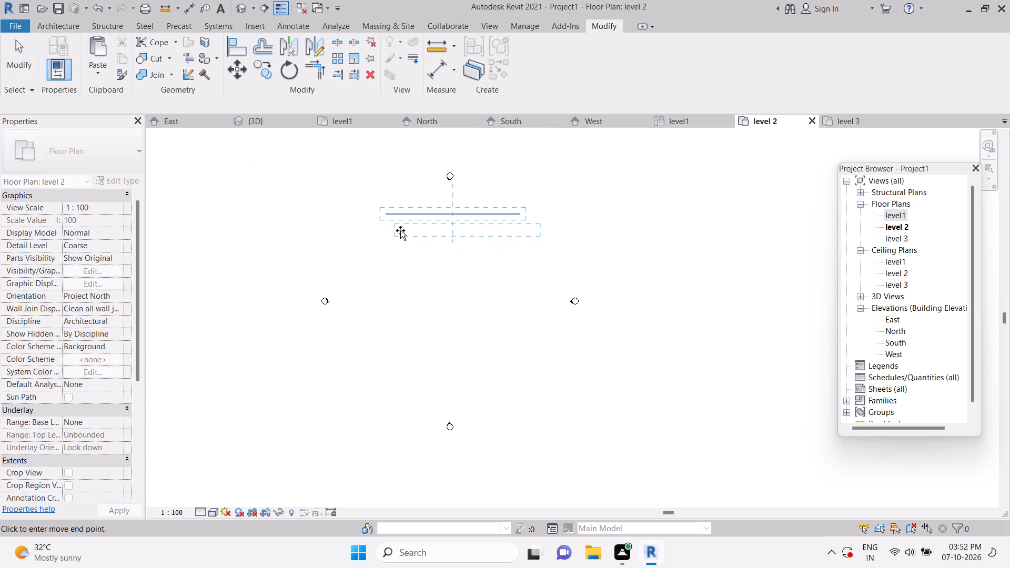
left_click(400, 228)
left_click_drag(504, 285, 513, 299)
scroll(500, 244, "up", 6)
scroll(489, 237, "down", 4)
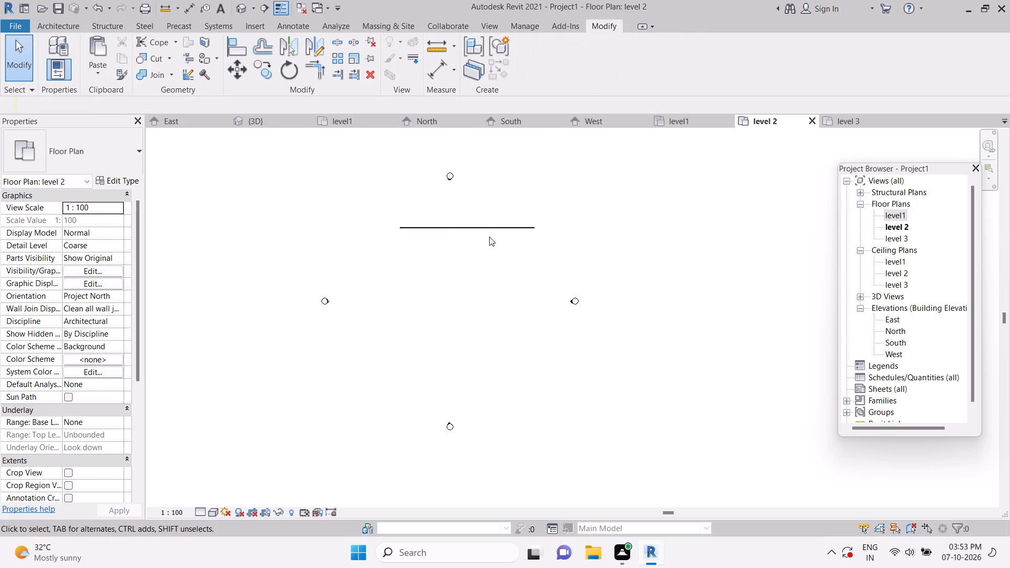
scroll(489, 237, "up", 6)
scroll(489, 237, "down", 3)
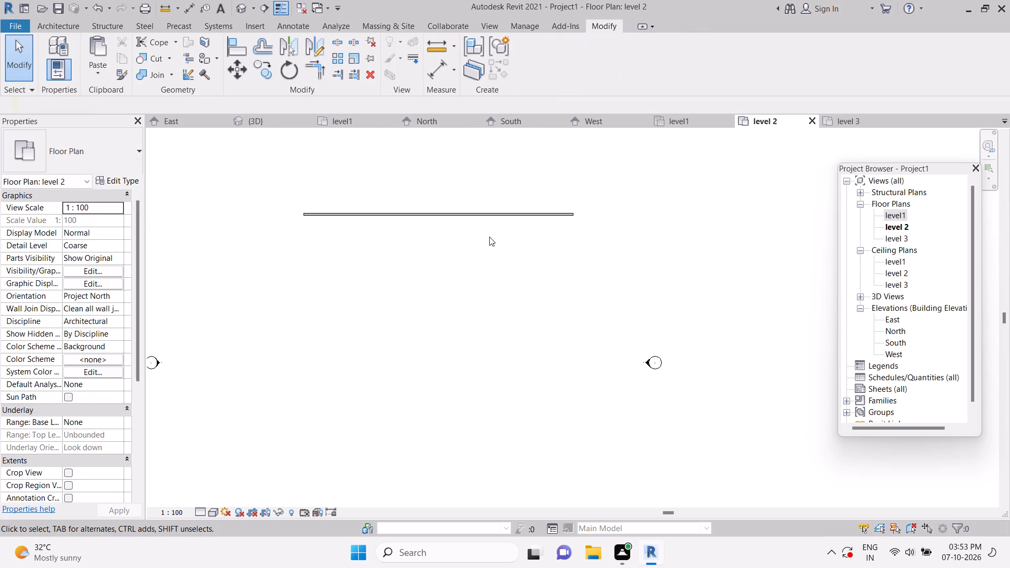
scroll(489, 237, "down", 3)
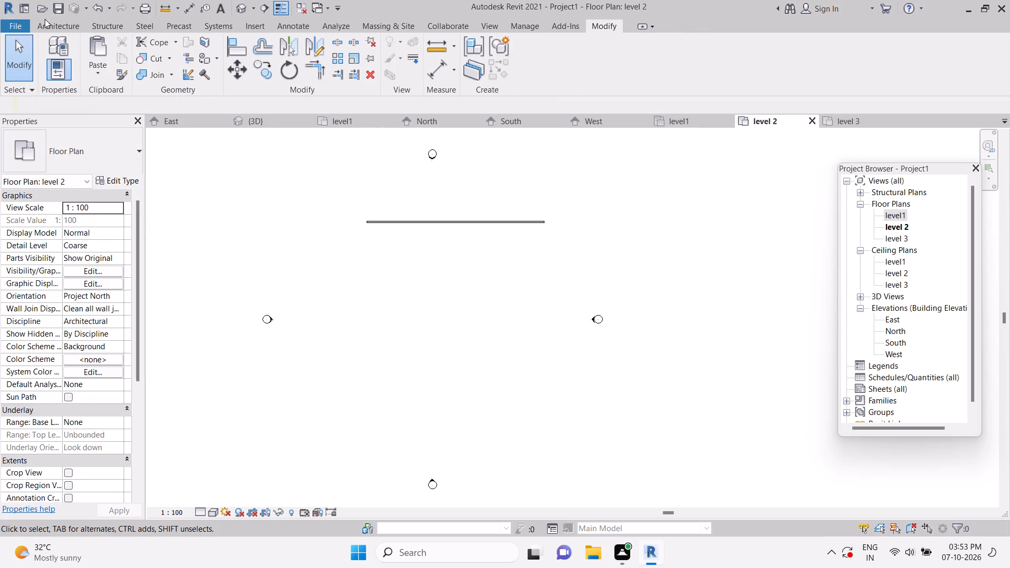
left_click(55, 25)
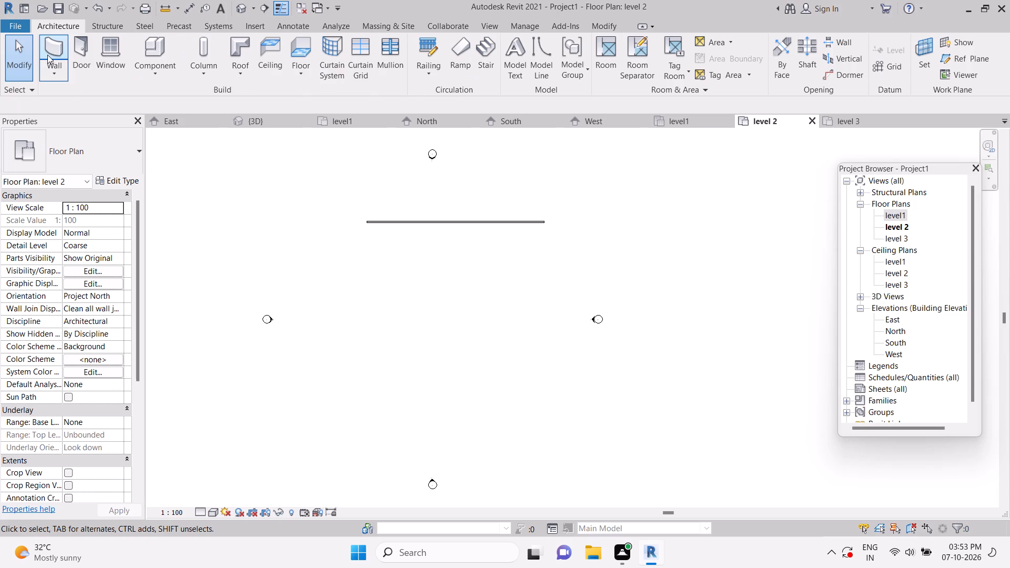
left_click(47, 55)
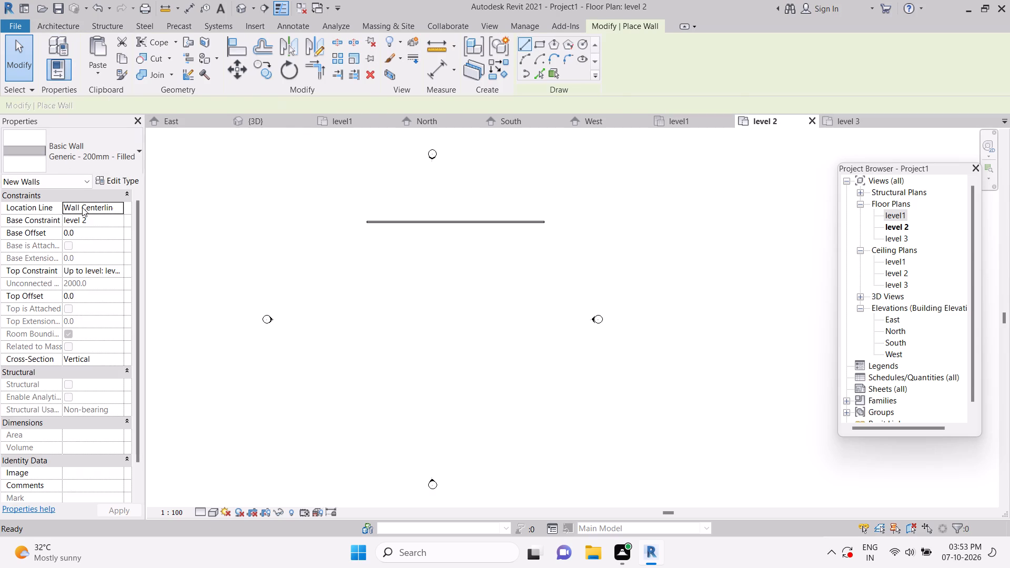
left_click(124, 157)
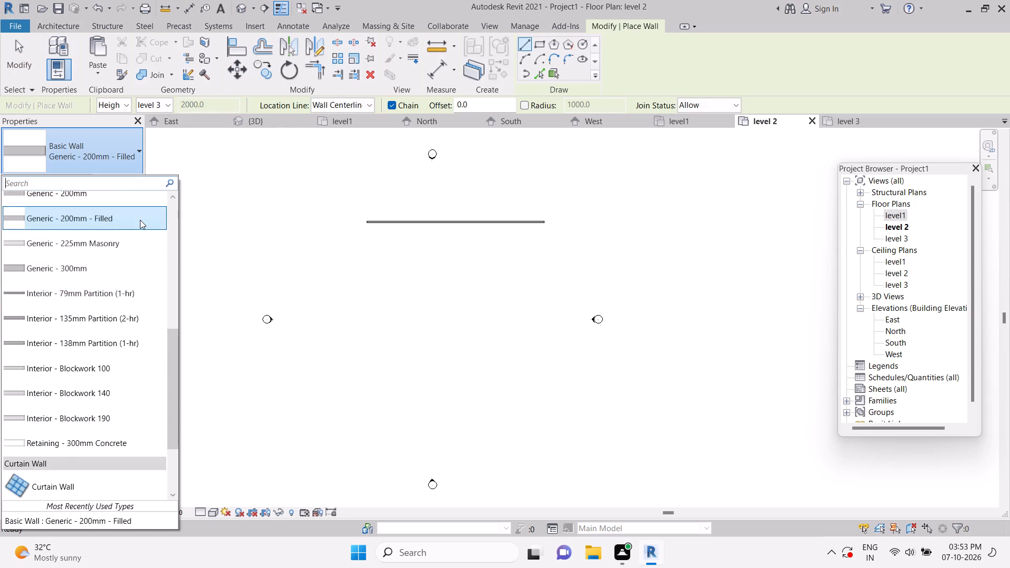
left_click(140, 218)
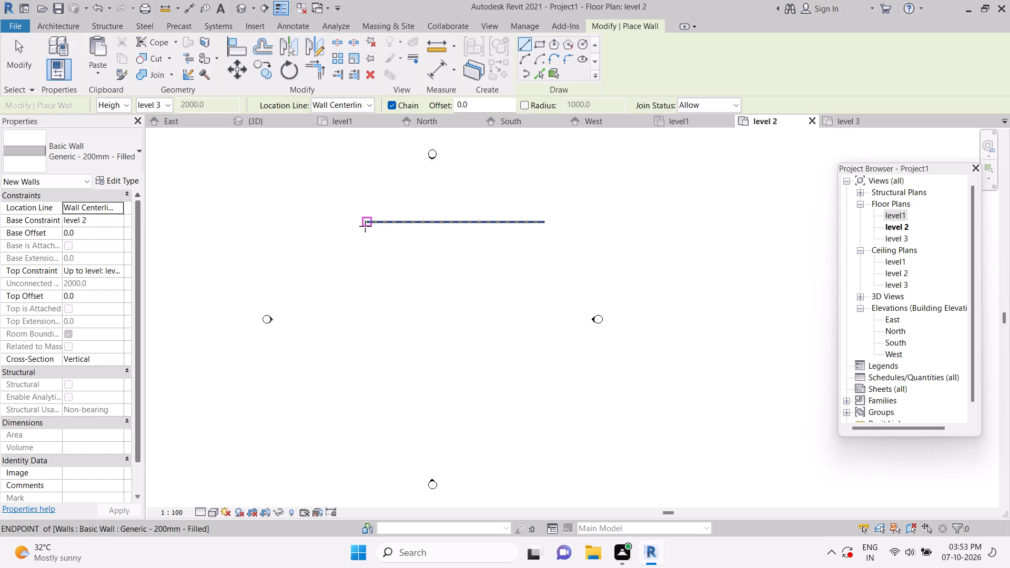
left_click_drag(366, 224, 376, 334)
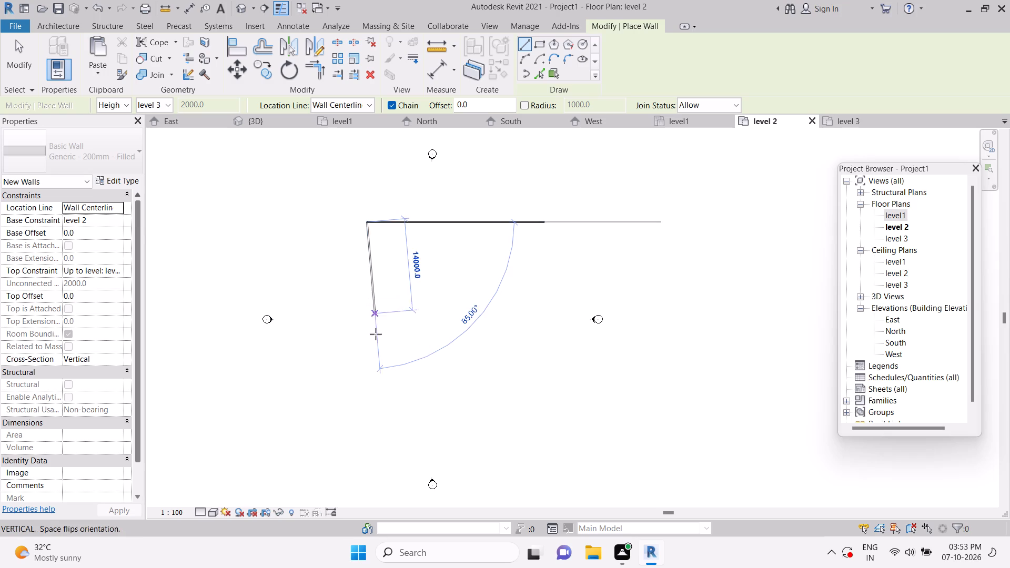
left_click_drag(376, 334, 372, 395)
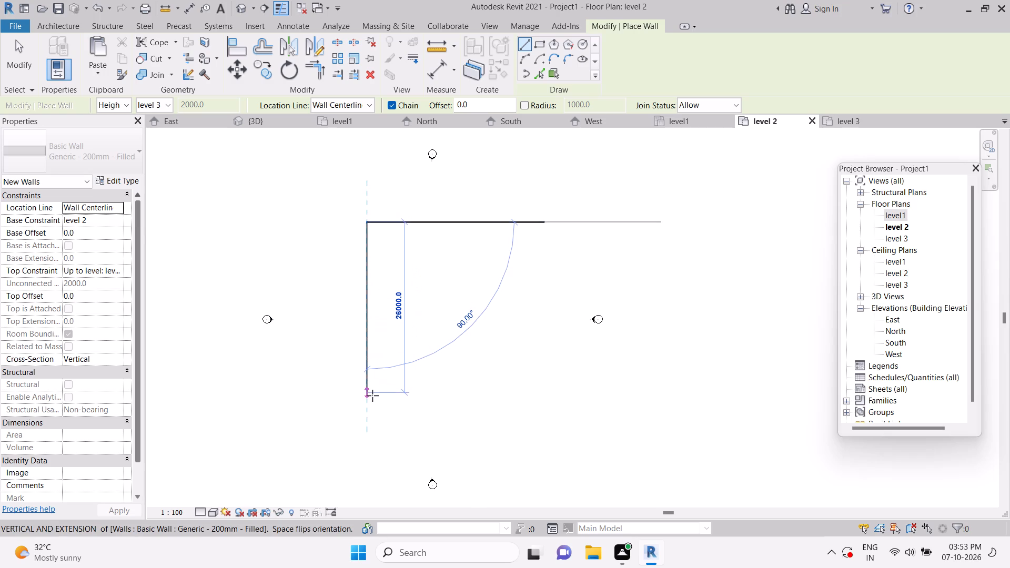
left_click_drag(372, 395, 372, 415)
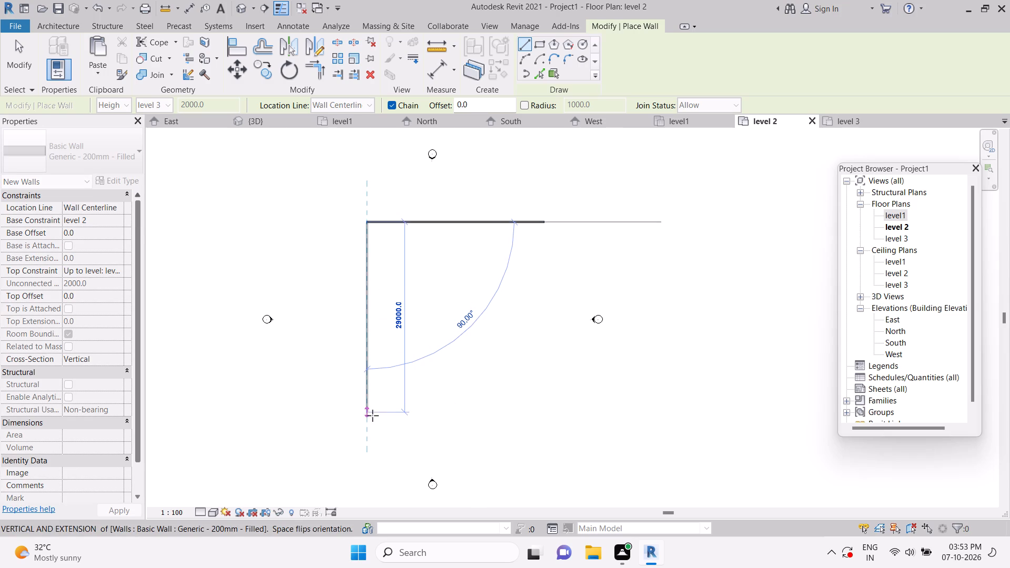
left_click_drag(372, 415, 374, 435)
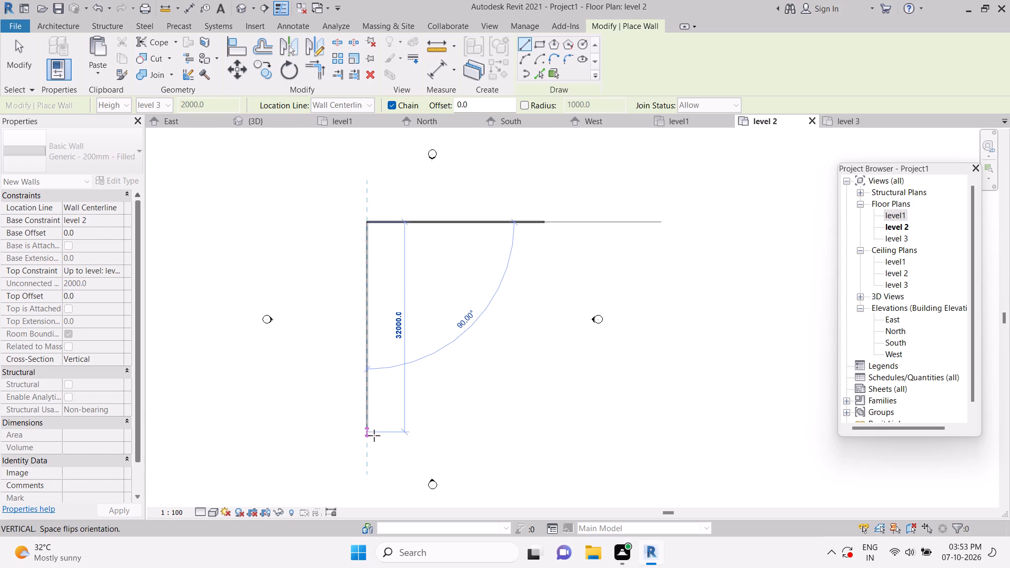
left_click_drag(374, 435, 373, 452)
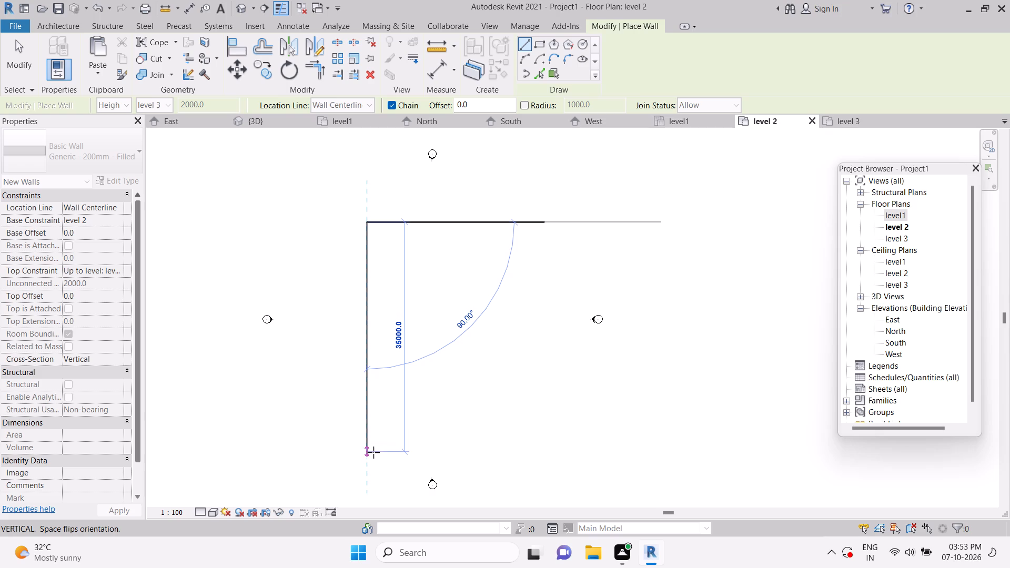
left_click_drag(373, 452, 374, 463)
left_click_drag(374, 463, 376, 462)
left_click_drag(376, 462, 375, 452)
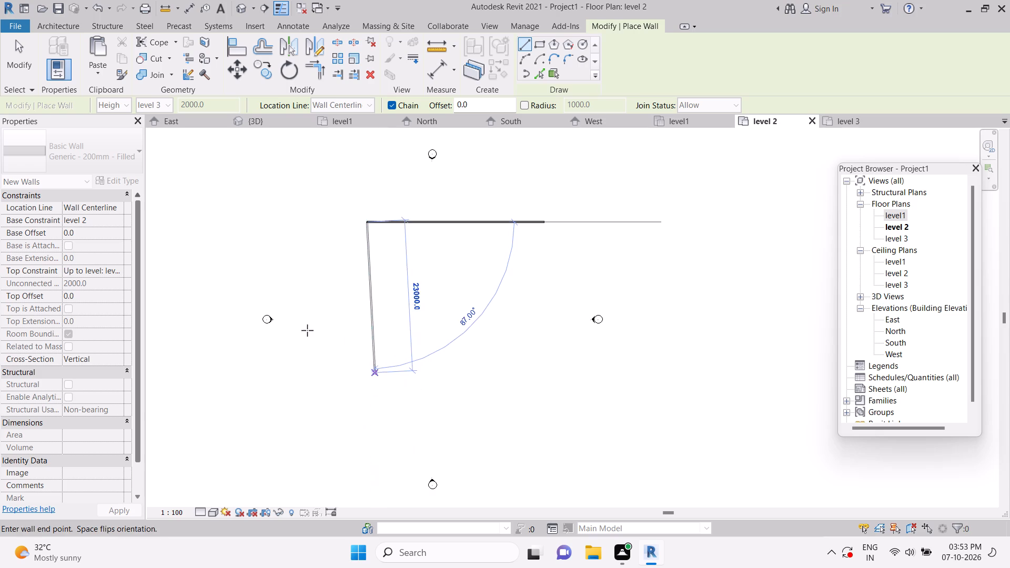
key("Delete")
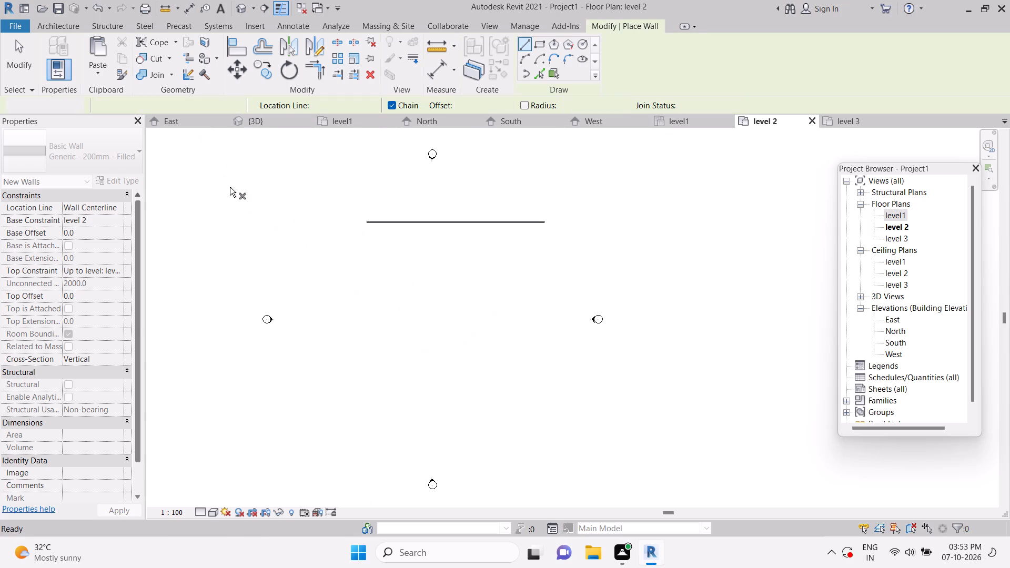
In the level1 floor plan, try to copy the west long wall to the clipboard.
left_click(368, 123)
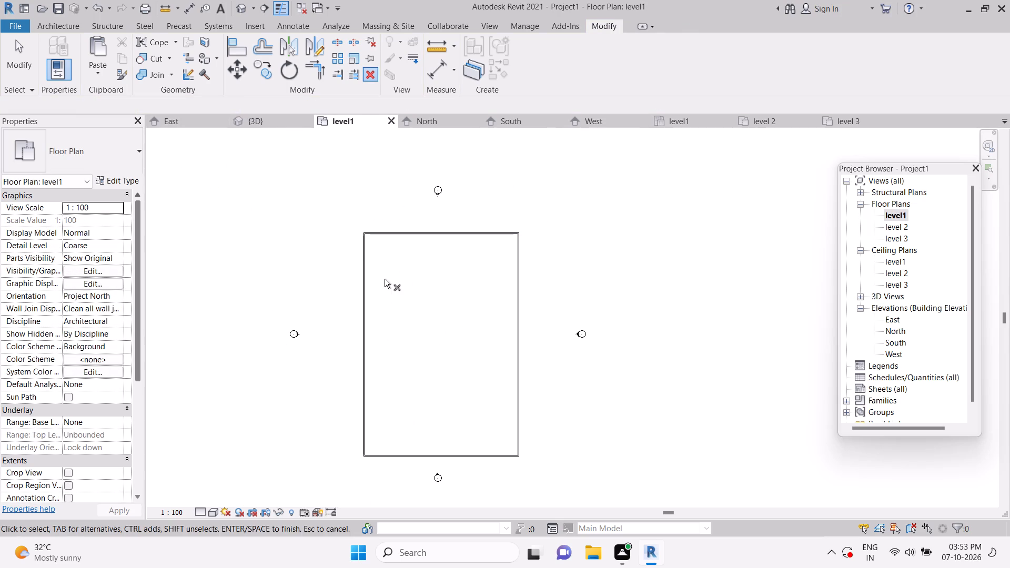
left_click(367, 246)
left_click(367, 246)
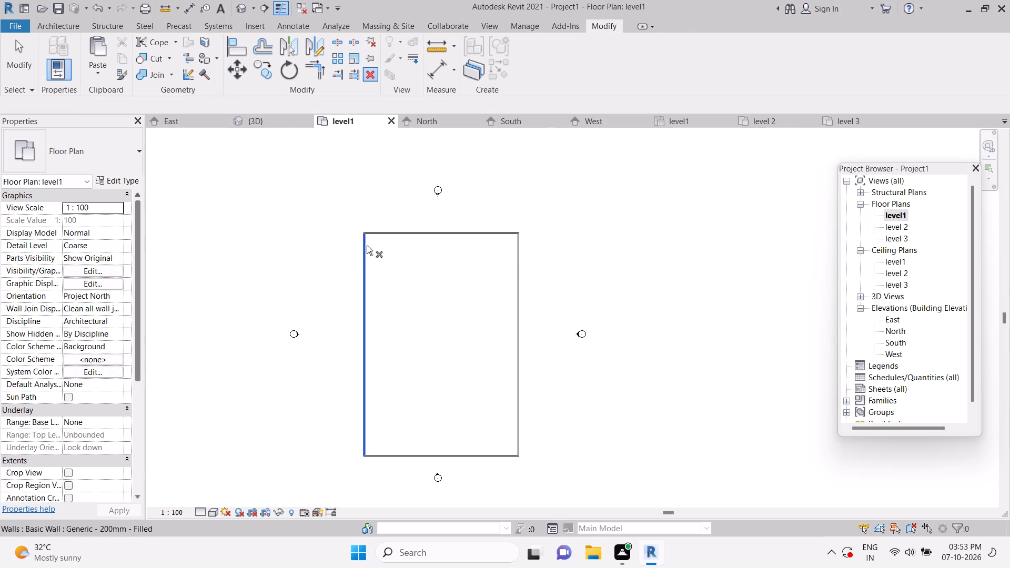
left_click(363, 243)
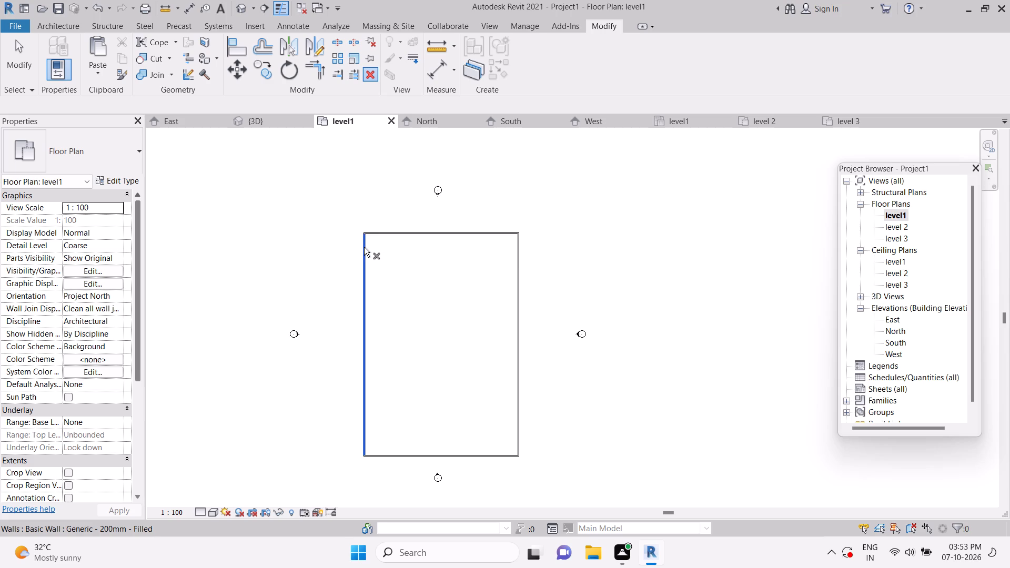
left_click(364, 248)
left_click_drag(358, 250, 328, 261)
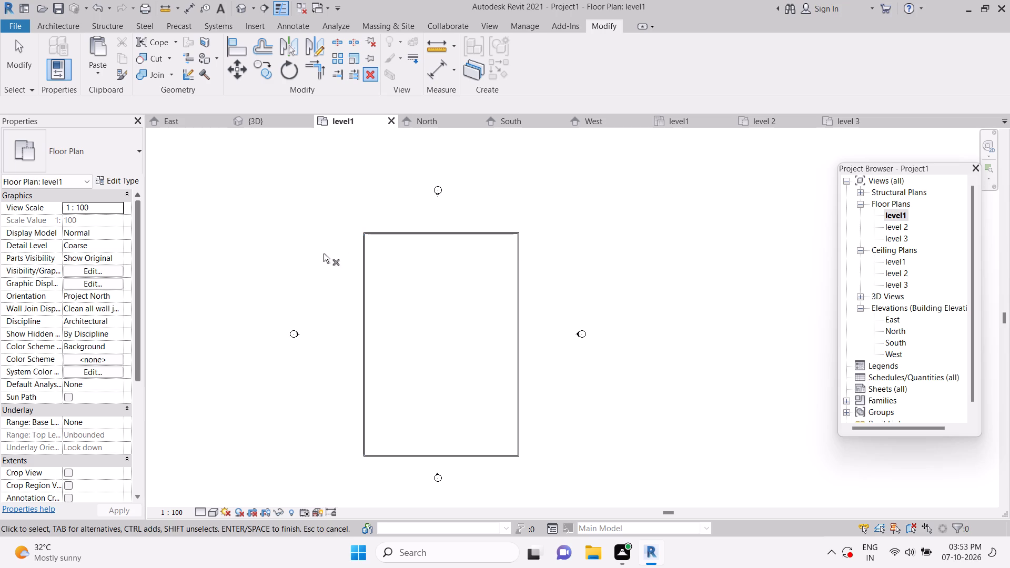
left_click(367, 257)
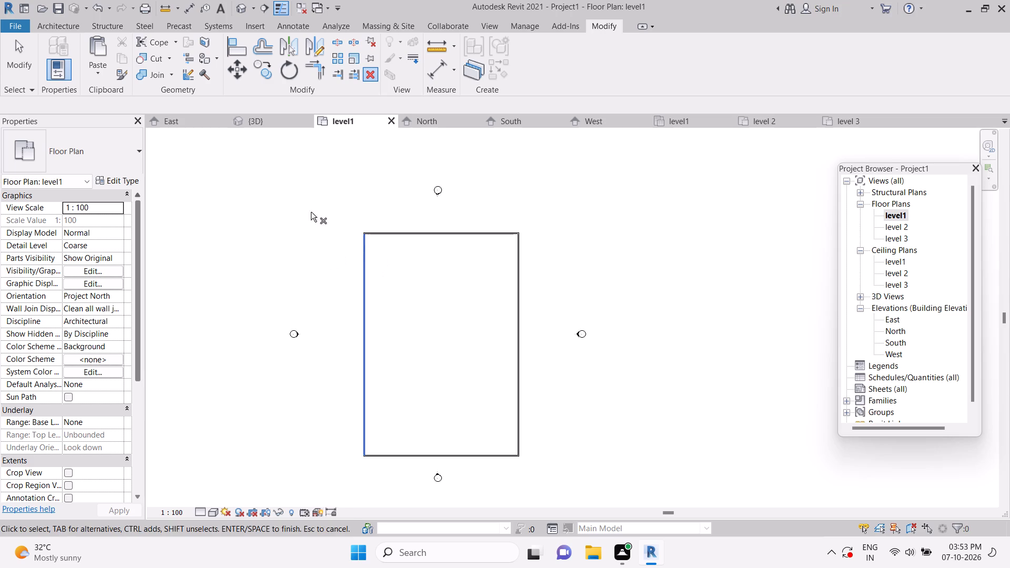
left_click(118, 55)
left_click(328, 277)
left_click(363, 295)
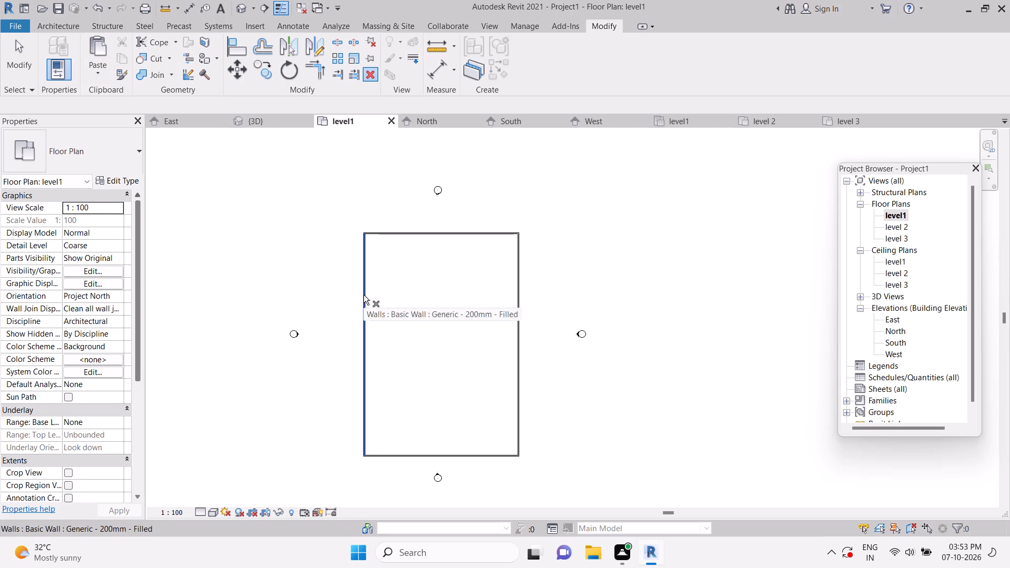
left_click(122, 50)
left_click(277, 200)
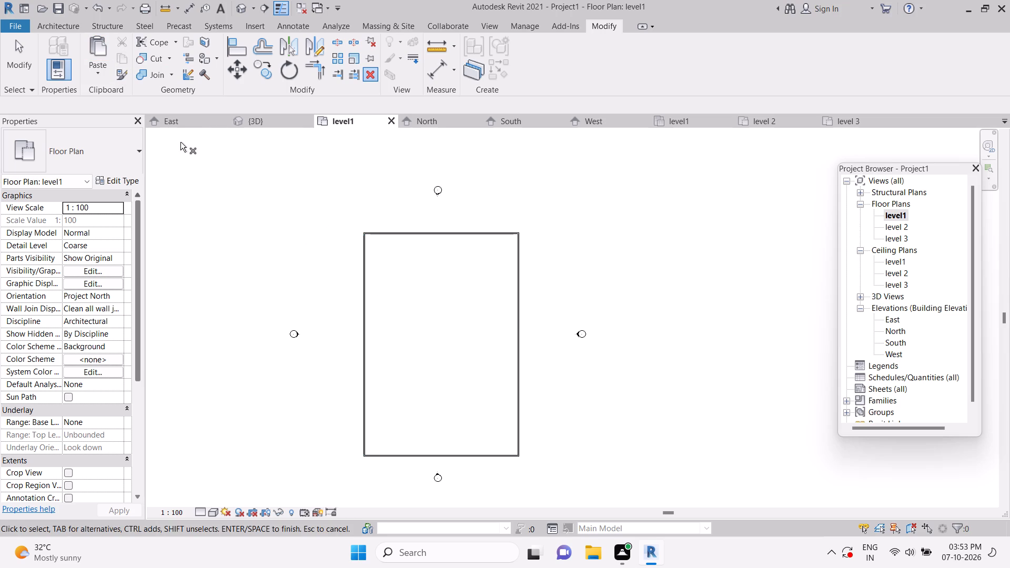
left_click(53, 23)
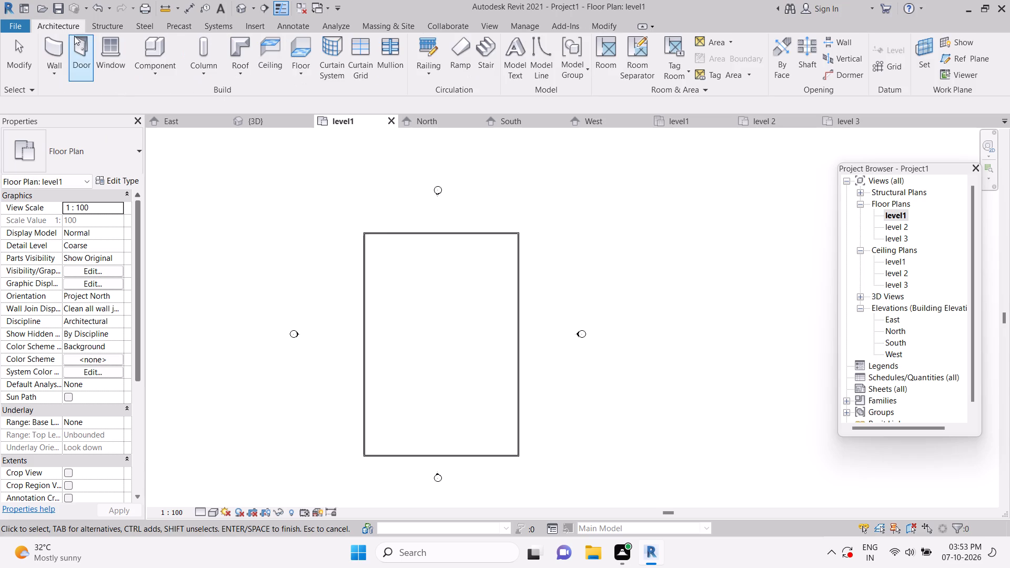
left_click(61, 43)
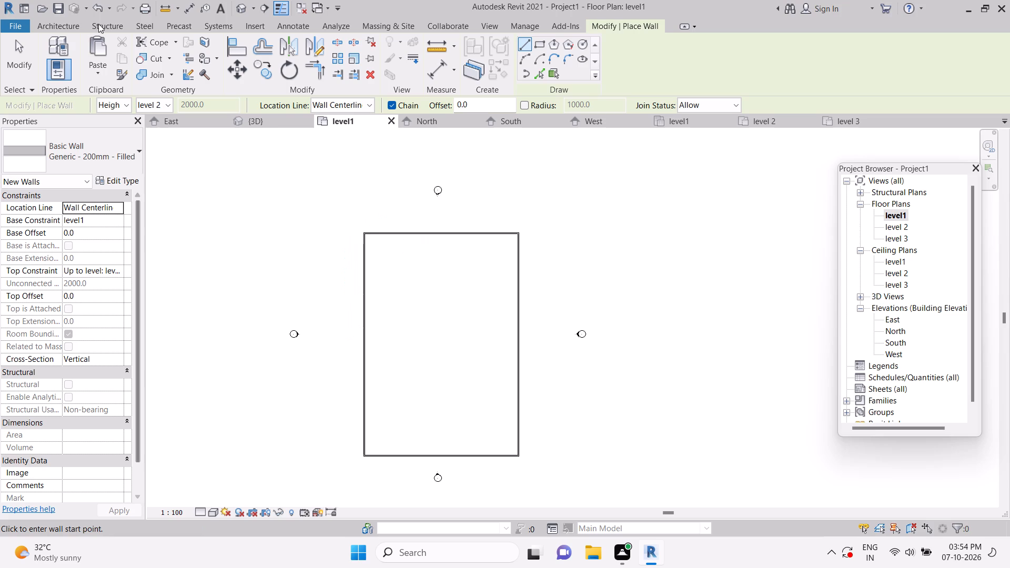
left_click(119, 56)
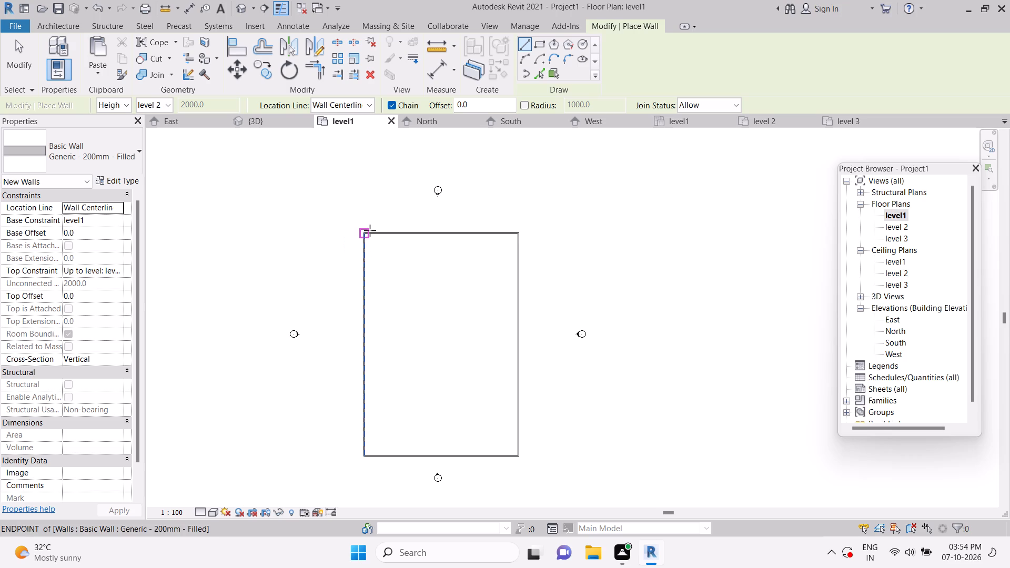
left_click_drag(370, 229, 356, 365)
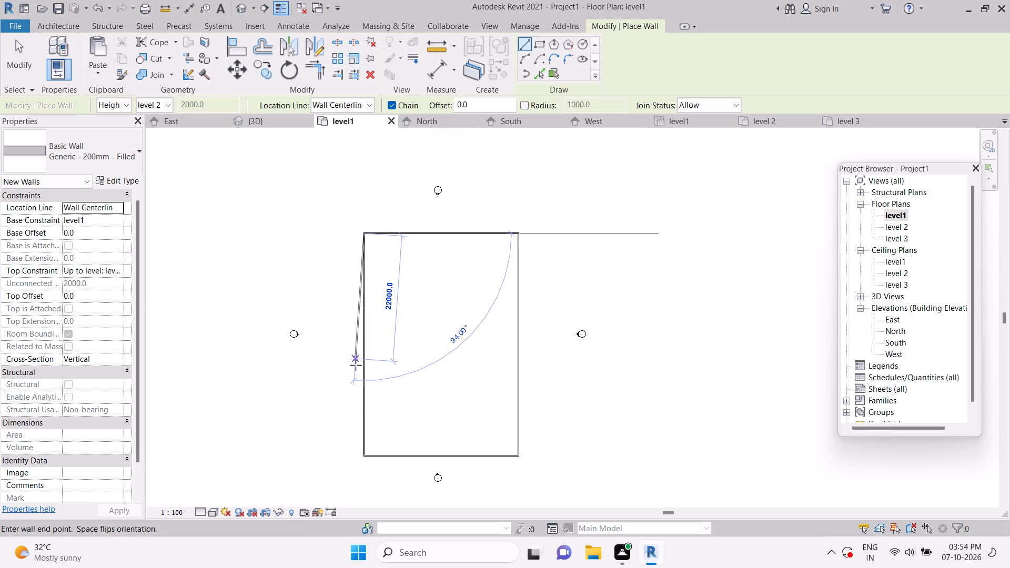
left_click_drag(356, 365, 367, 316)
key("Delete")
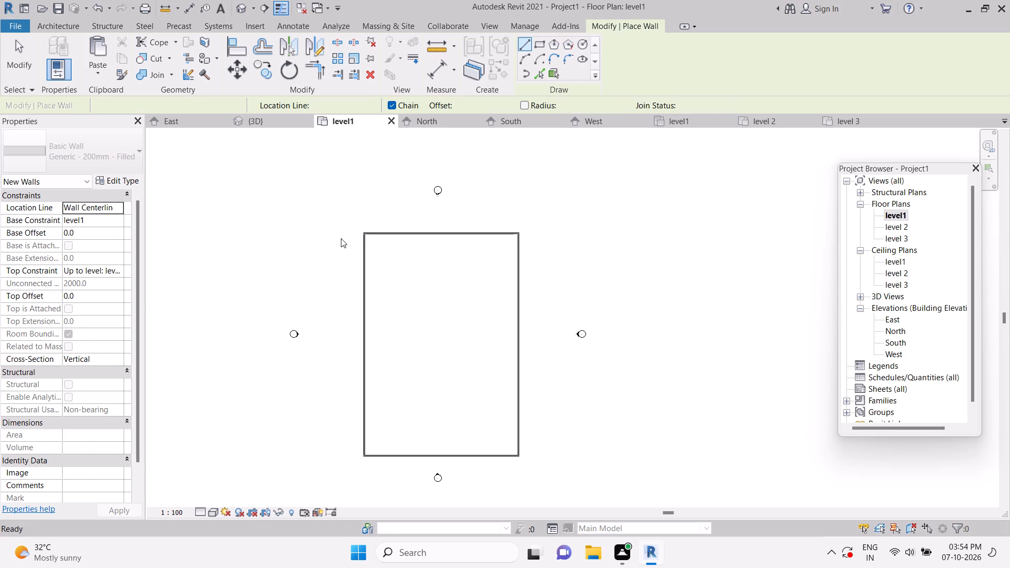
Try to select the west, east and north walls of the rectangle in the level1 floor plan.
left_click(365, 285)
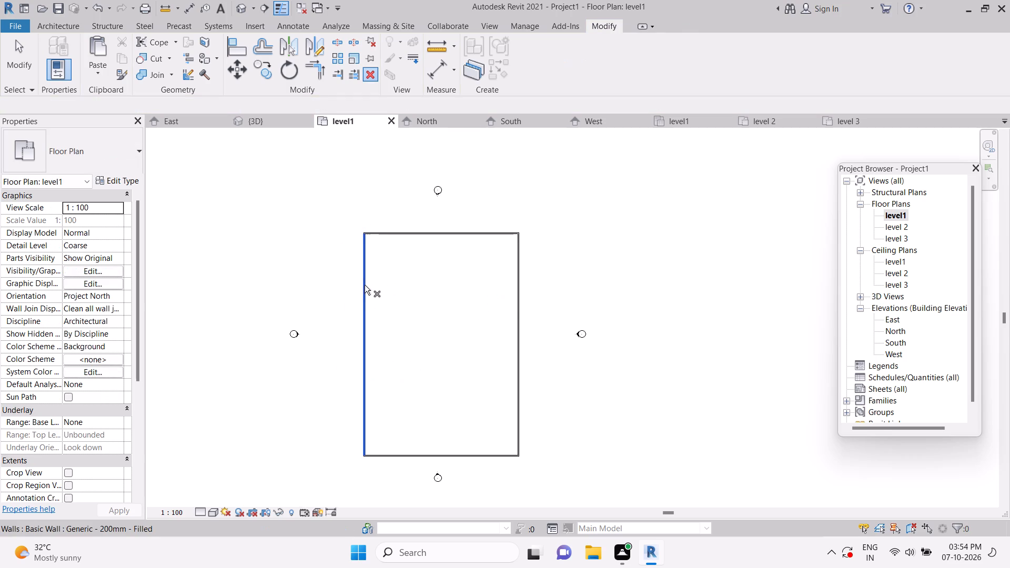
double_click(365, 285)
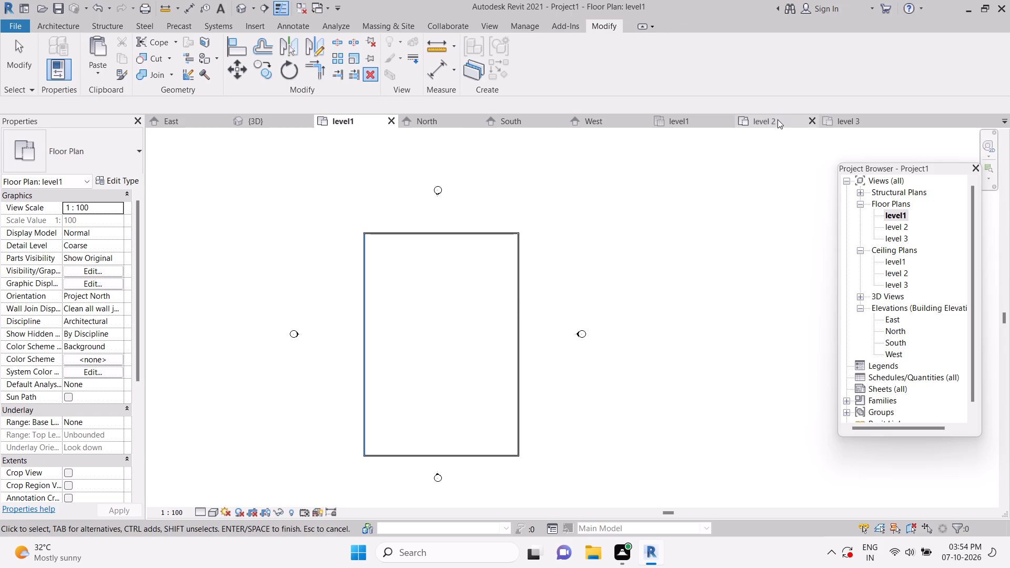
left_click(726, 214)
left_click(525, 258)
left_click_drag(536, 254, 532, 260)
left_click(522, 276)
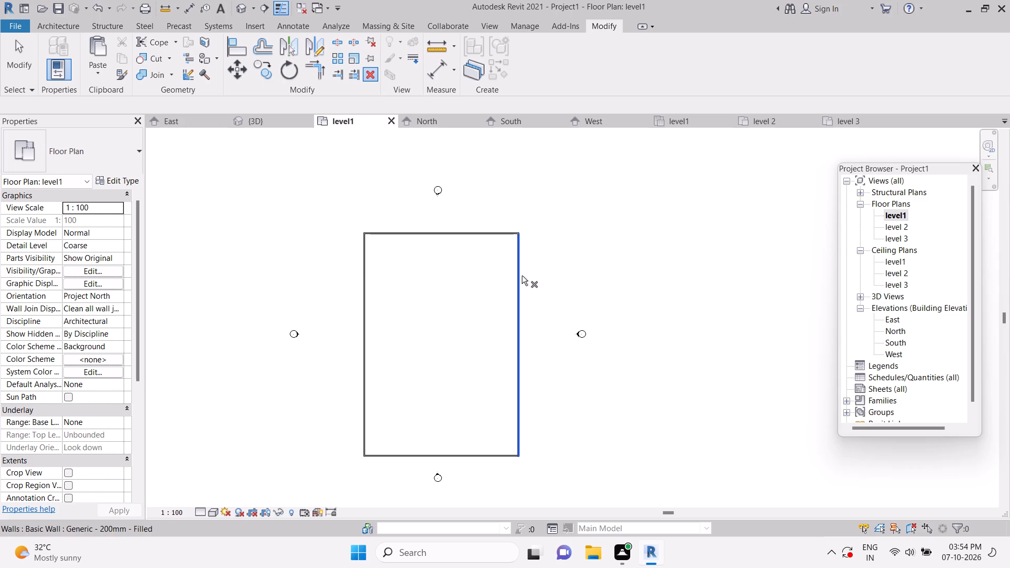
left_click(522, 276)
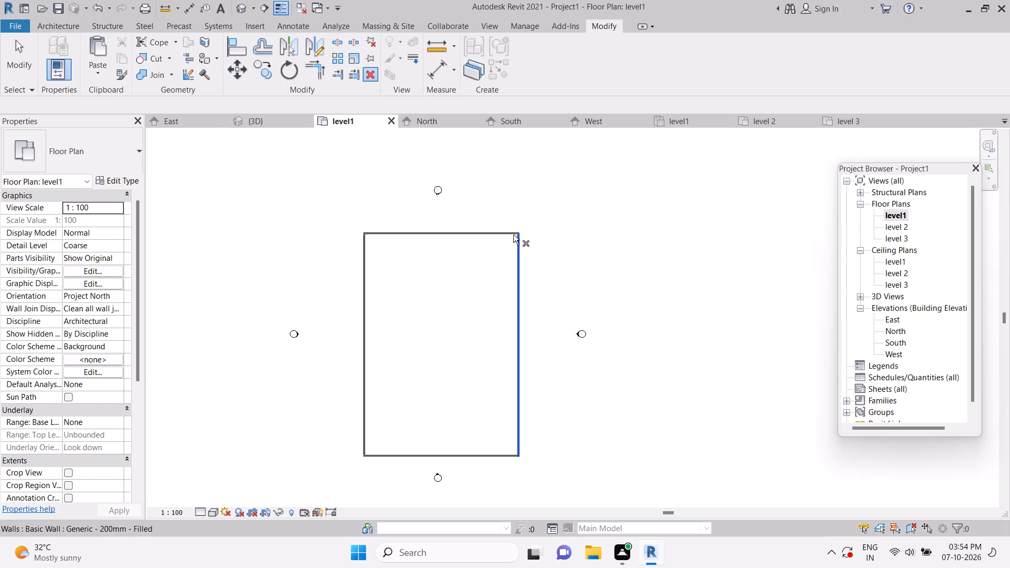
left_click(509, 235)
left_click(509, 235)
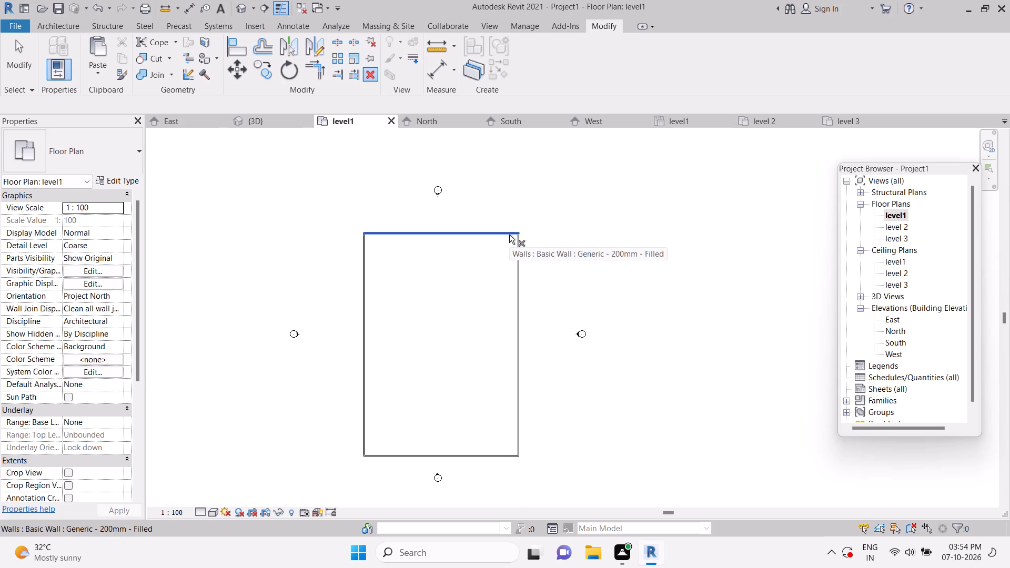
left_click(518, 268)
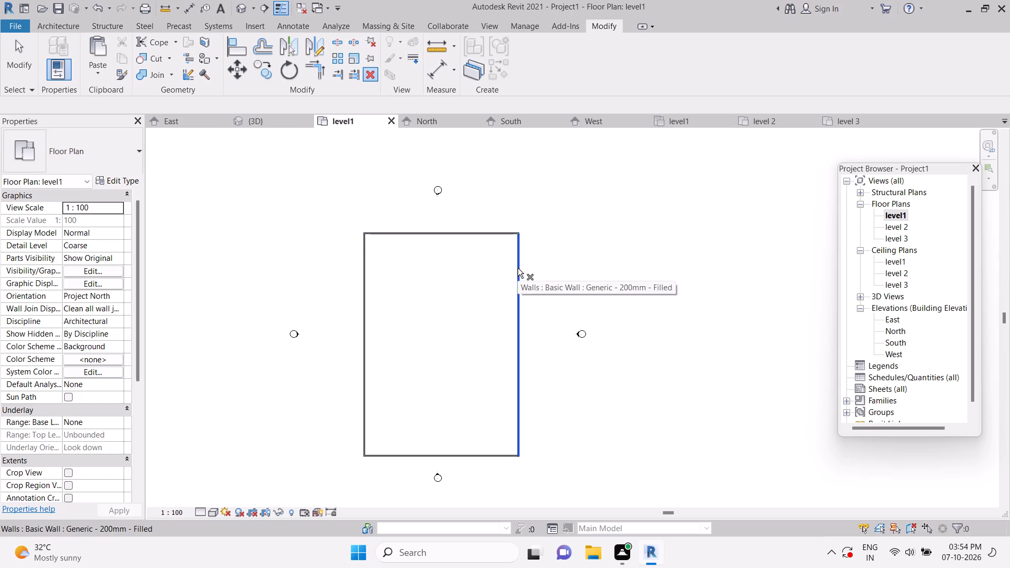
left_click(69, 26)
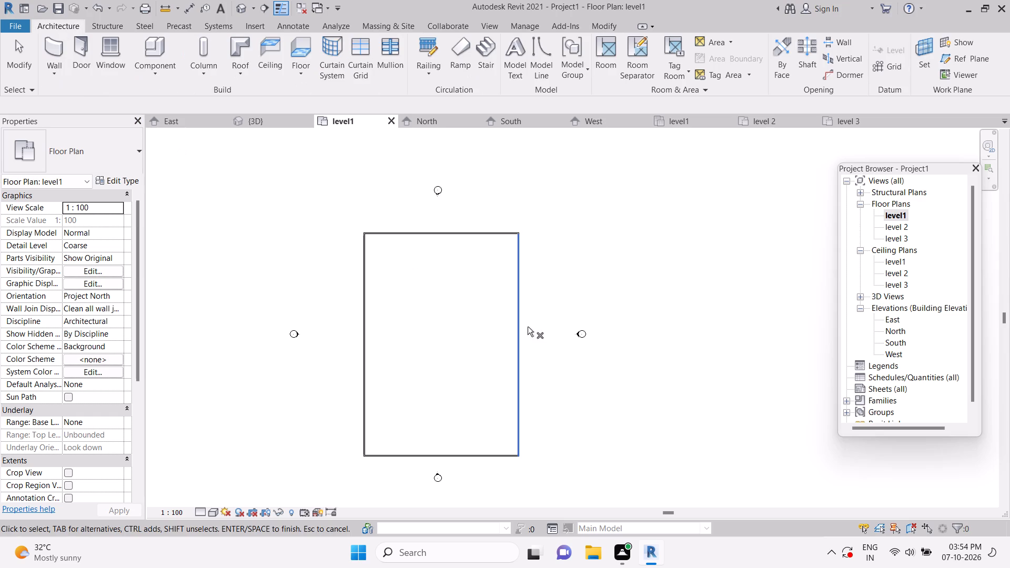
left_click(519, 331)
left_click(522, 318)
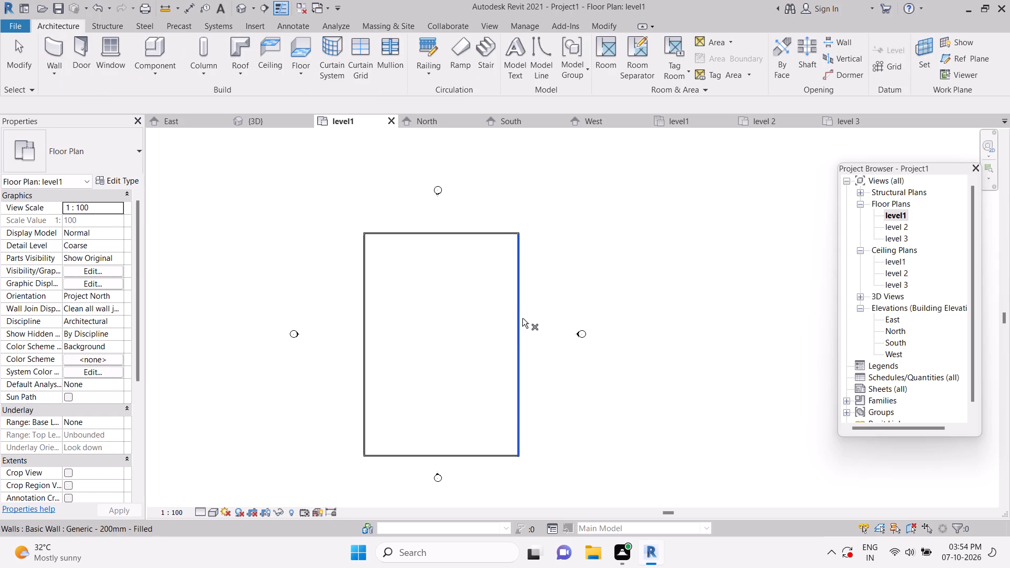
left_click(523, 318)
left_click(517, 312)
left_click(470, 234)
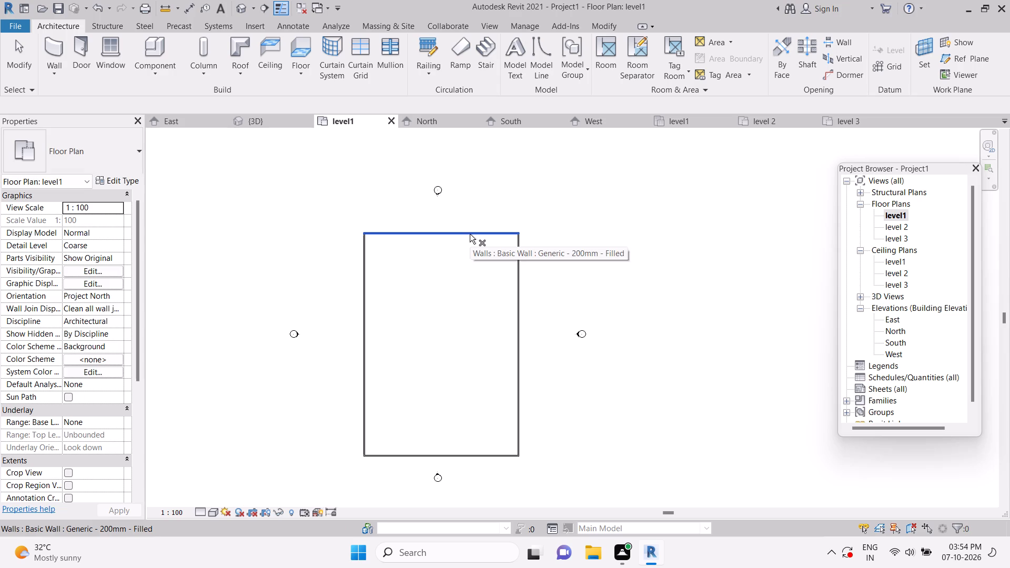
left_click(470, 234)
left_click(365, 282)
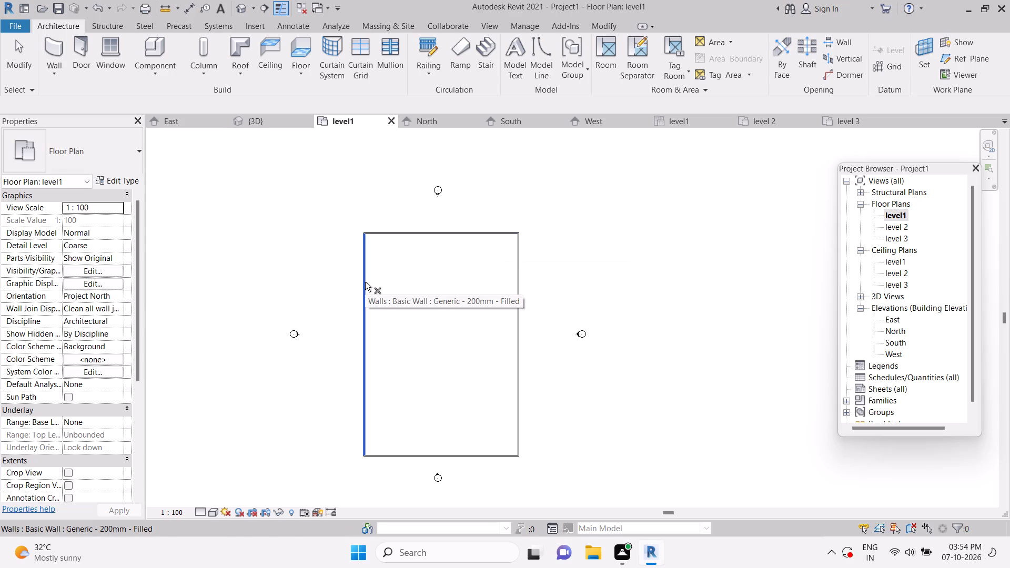
Examine the dimensions of the west long wall and the north short wall in the level1 floor plan.
left_click(63, 47)
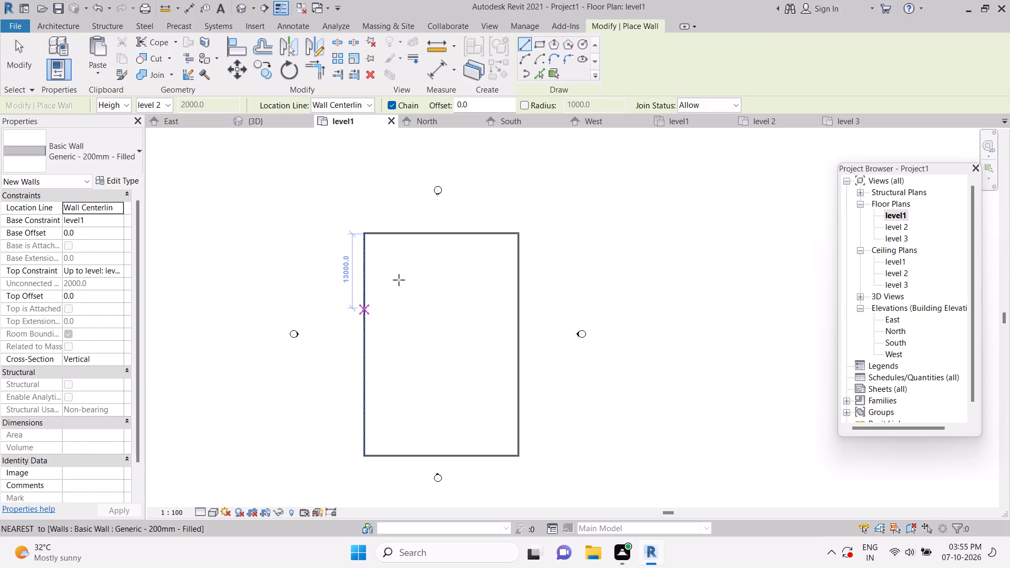
double_click(371, 276)
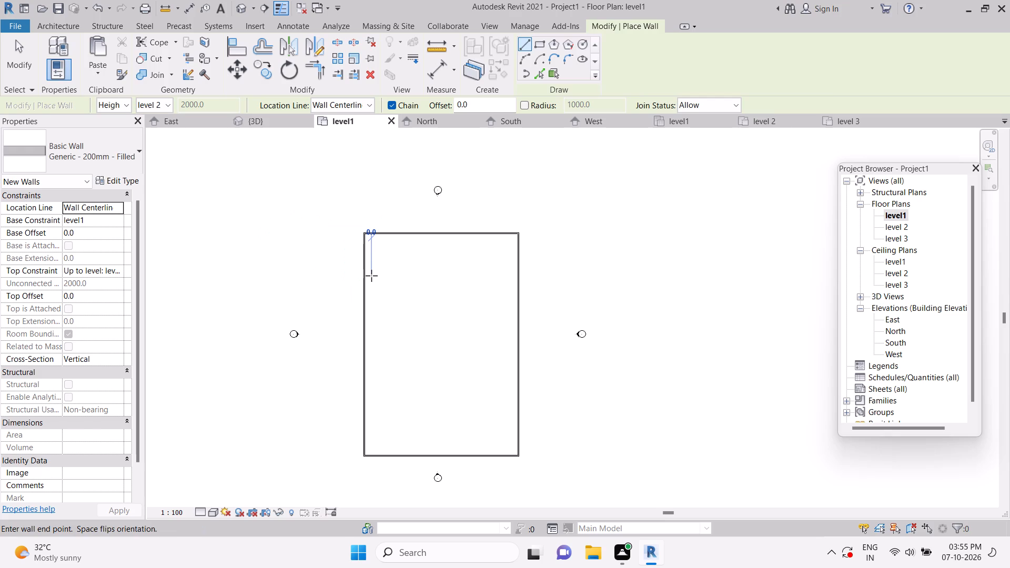
double_click(363, 290)
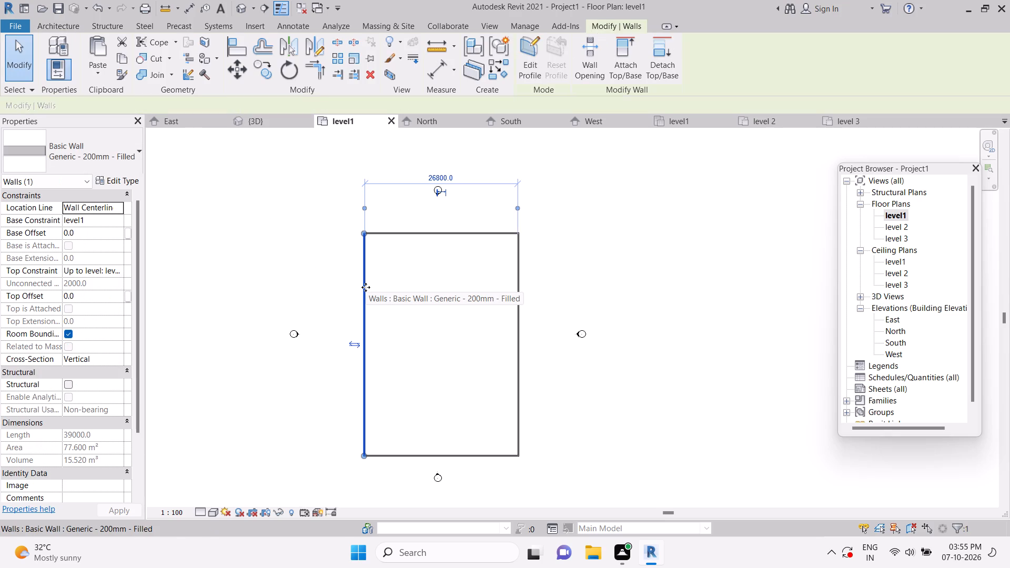
left_click(477, 228)
left_click(477, 230)
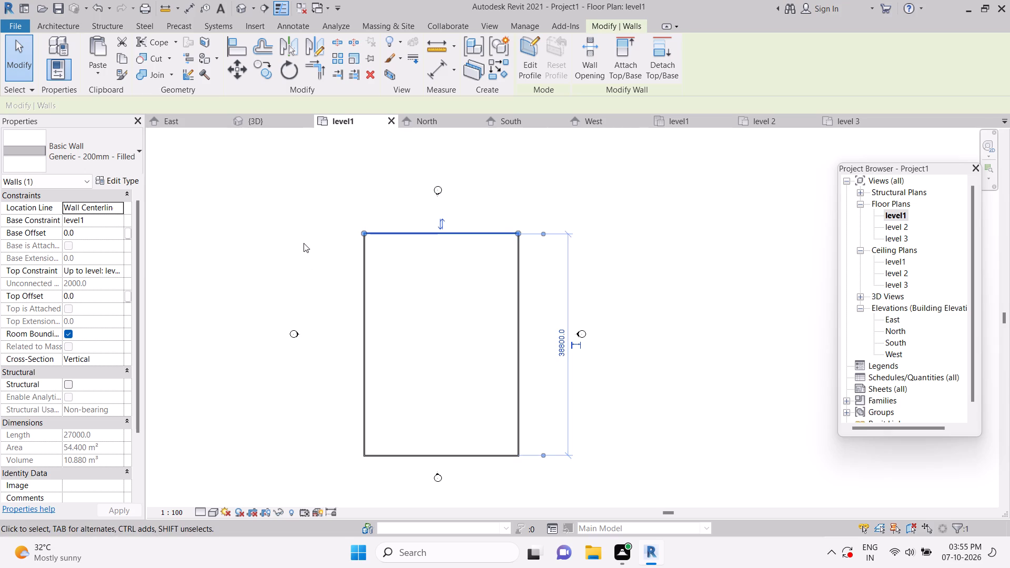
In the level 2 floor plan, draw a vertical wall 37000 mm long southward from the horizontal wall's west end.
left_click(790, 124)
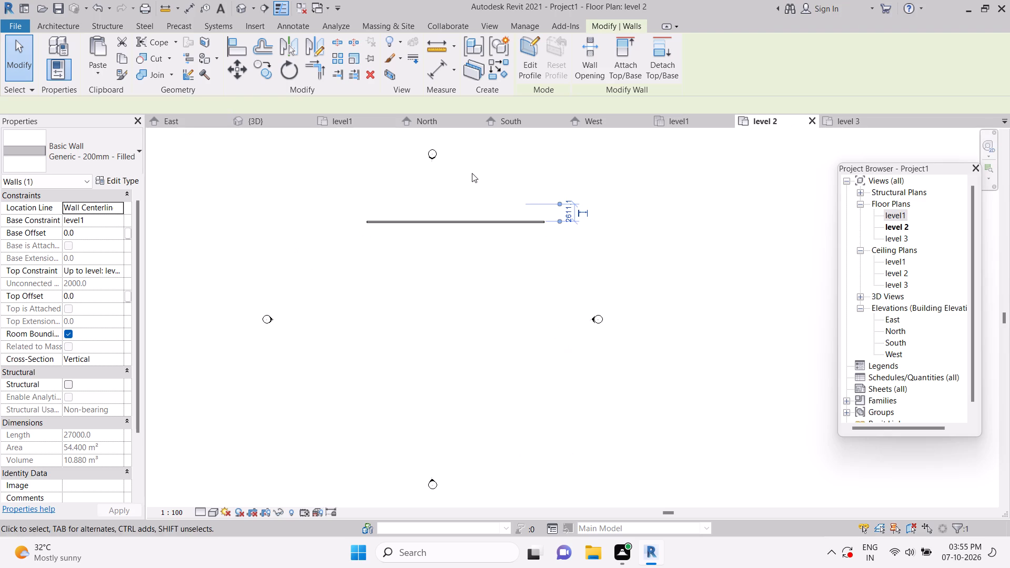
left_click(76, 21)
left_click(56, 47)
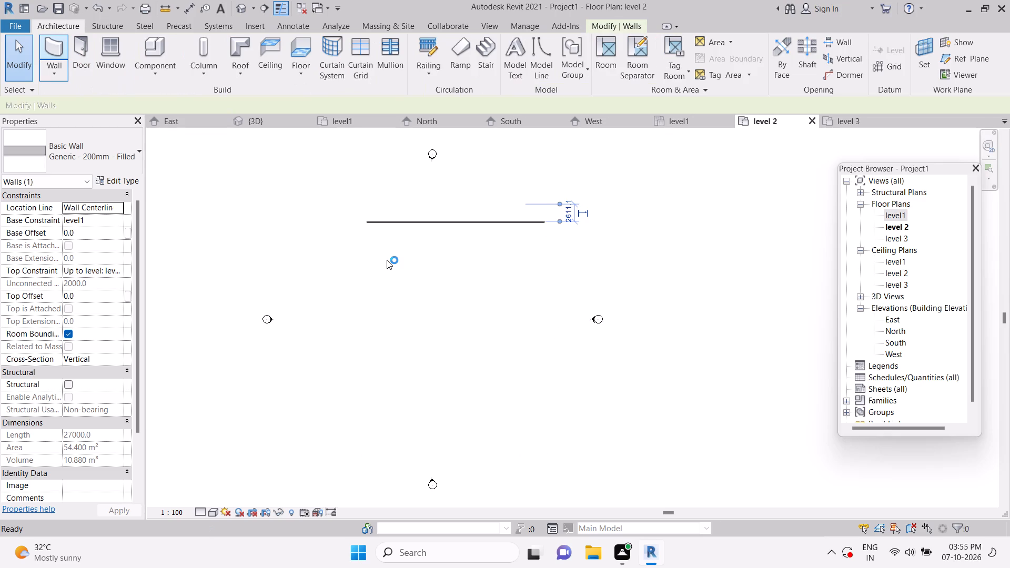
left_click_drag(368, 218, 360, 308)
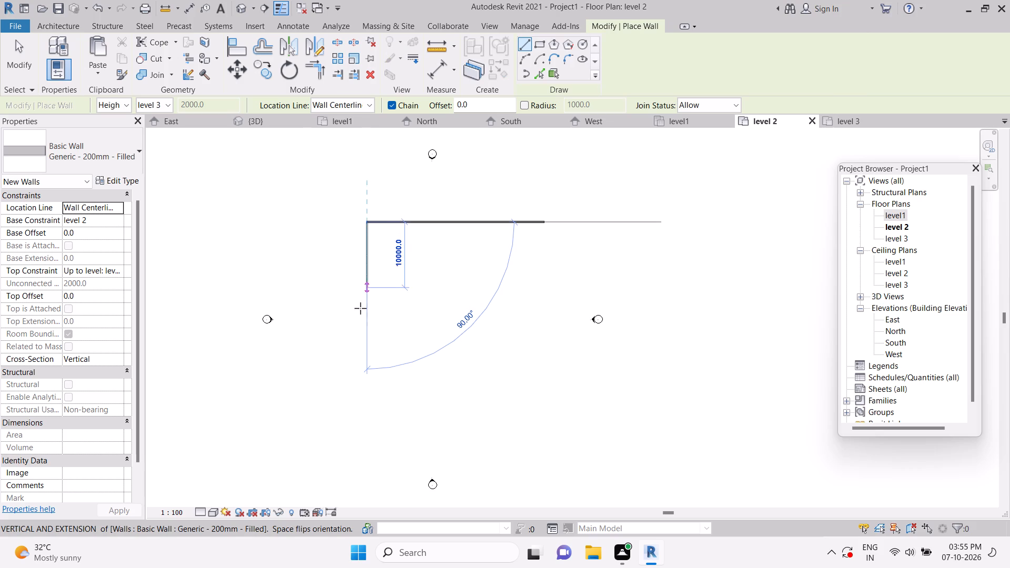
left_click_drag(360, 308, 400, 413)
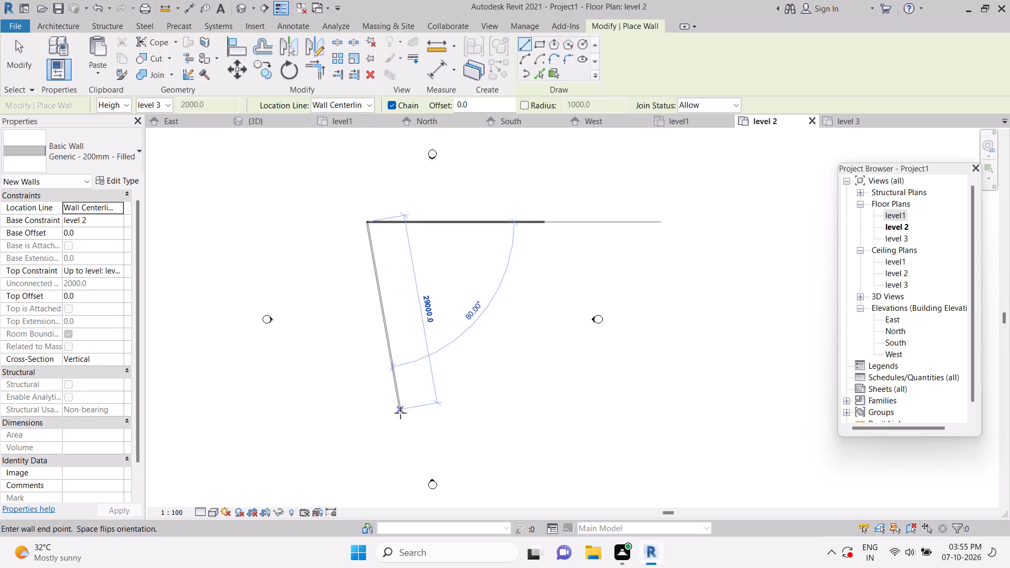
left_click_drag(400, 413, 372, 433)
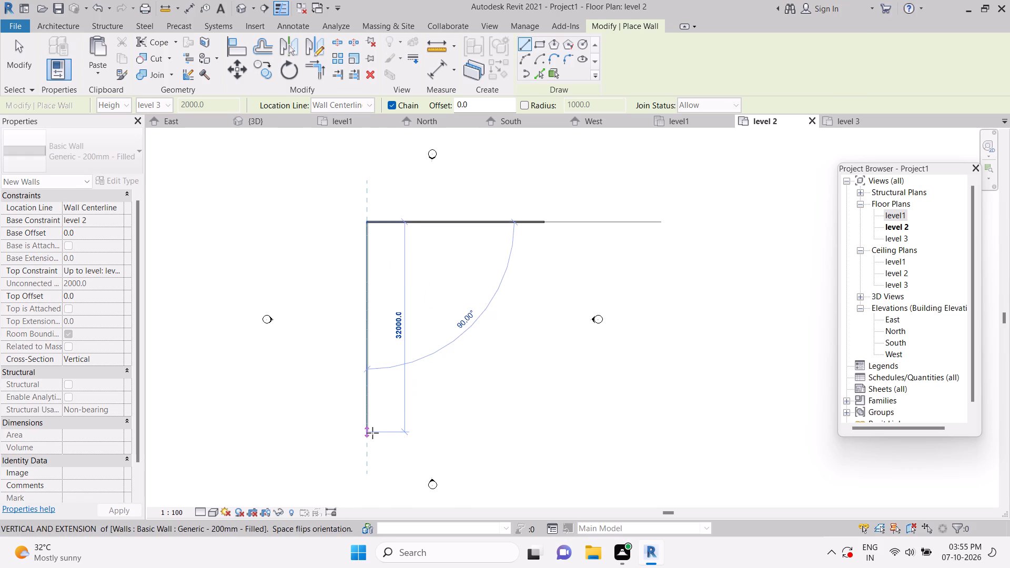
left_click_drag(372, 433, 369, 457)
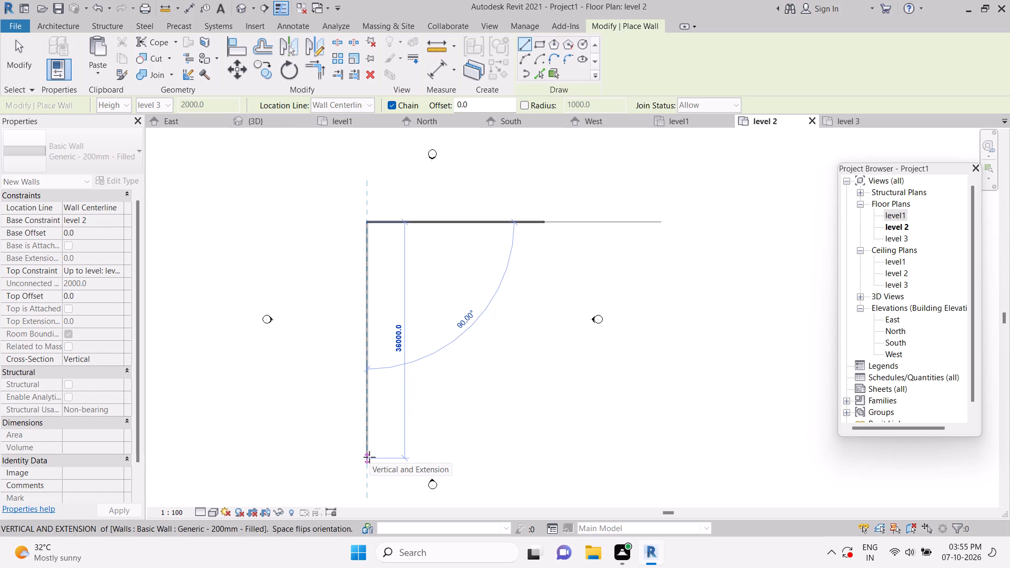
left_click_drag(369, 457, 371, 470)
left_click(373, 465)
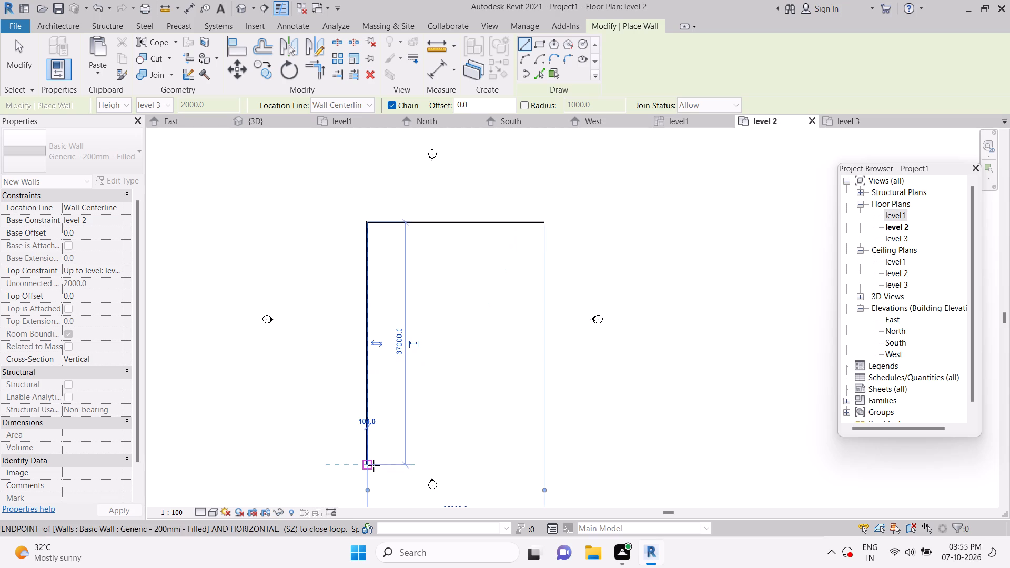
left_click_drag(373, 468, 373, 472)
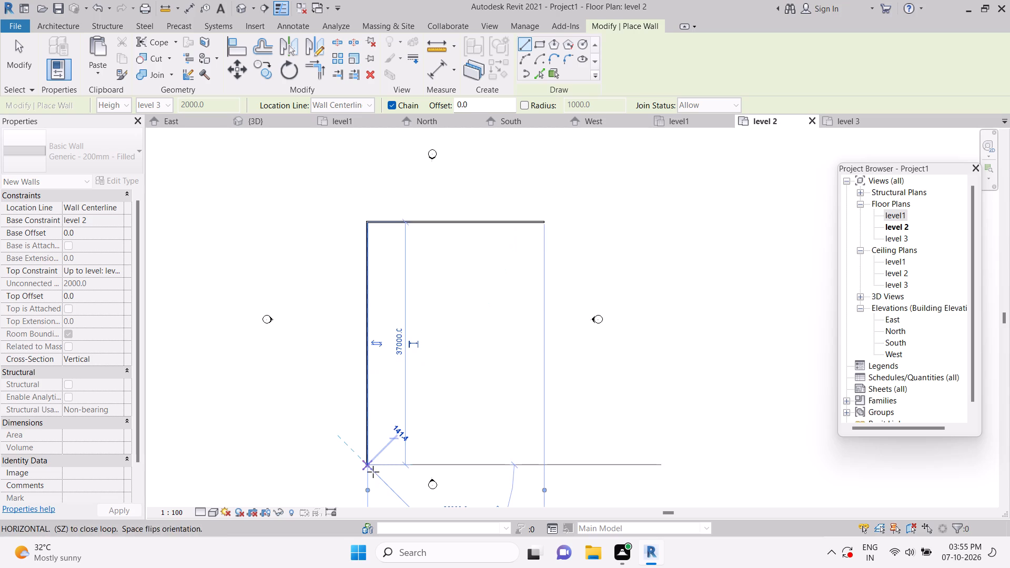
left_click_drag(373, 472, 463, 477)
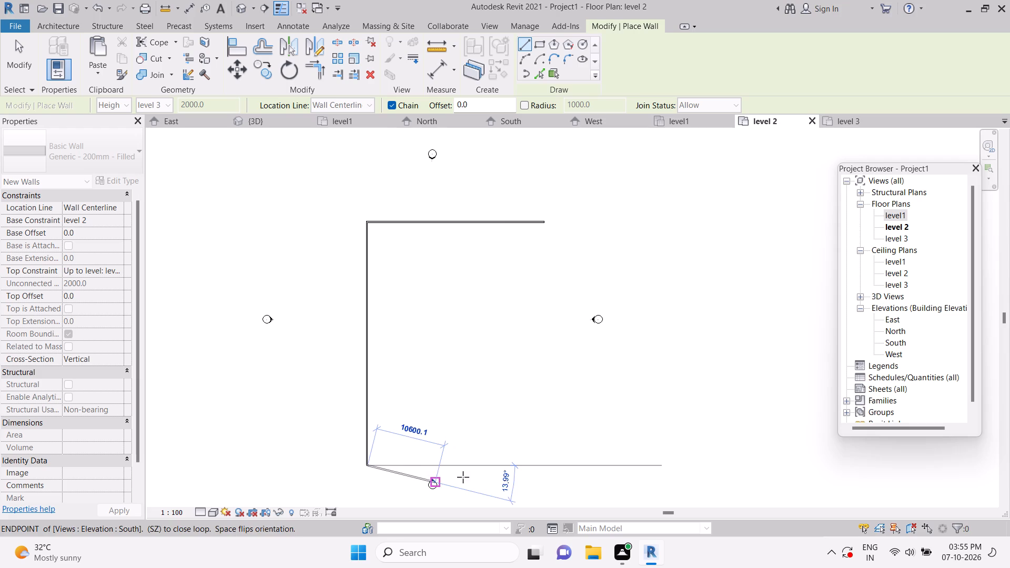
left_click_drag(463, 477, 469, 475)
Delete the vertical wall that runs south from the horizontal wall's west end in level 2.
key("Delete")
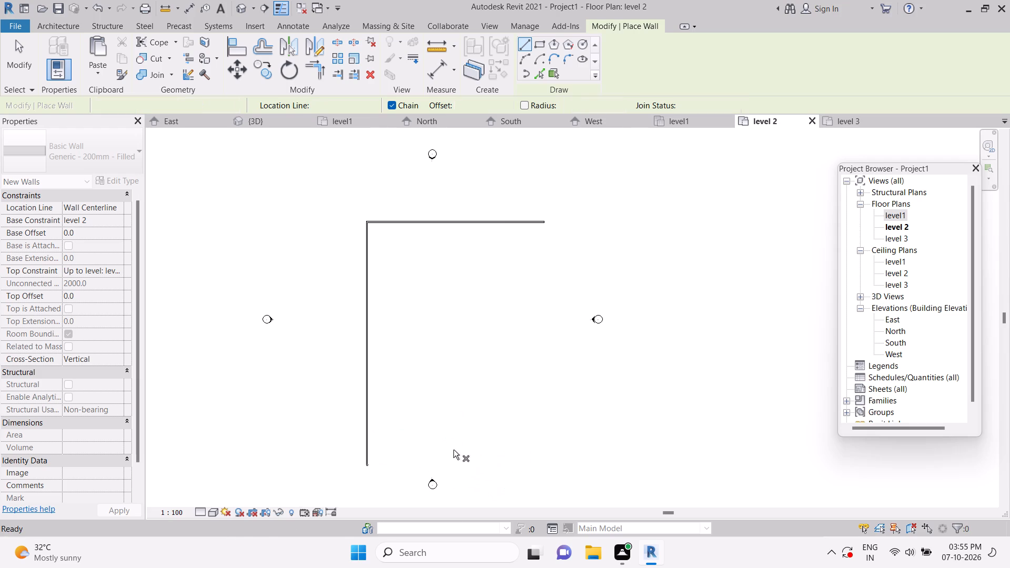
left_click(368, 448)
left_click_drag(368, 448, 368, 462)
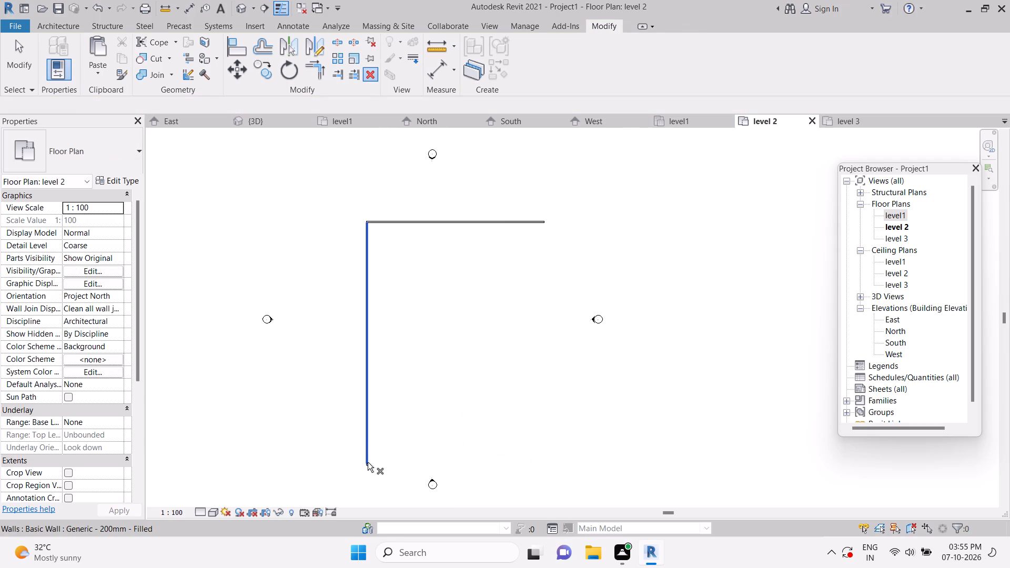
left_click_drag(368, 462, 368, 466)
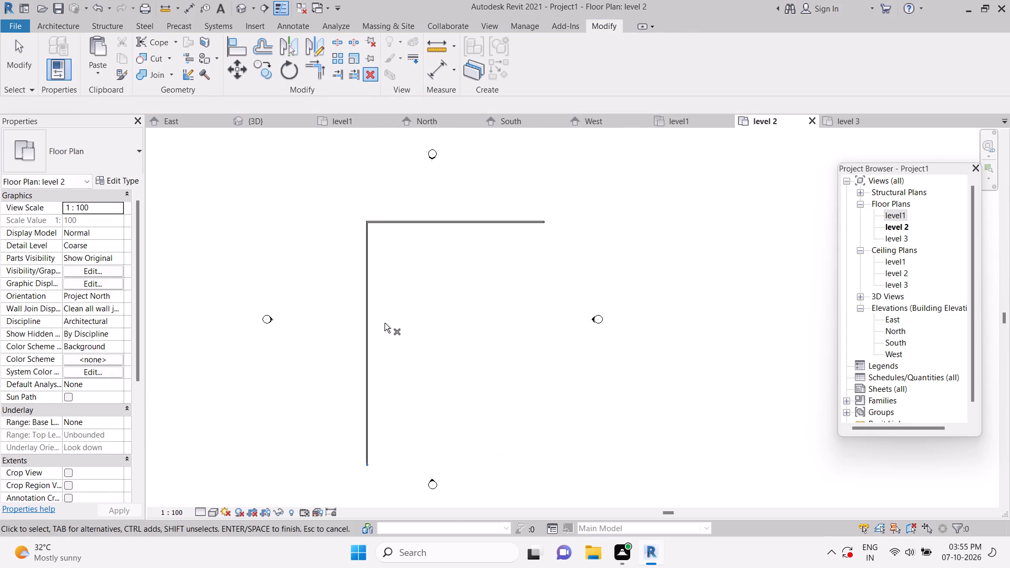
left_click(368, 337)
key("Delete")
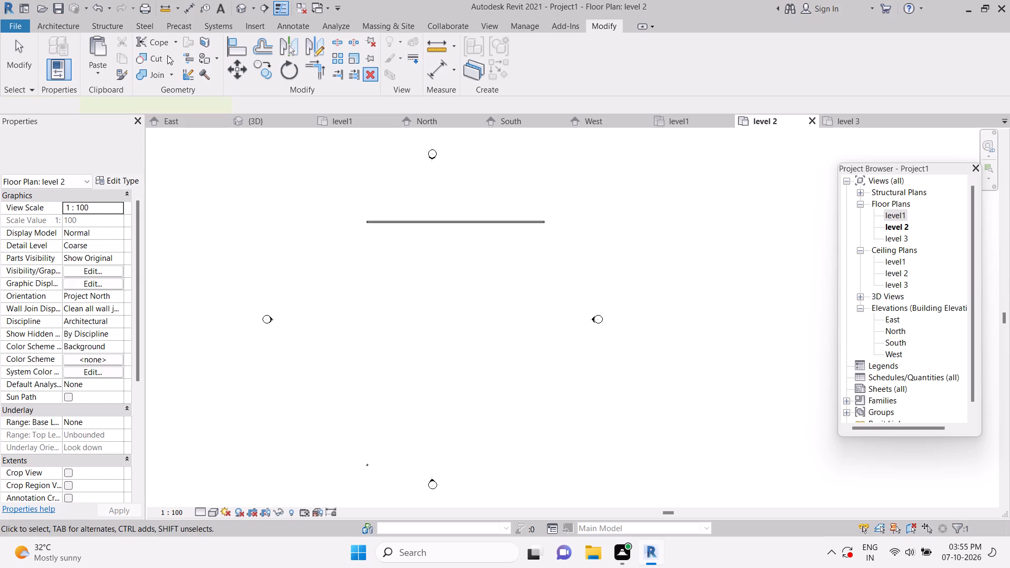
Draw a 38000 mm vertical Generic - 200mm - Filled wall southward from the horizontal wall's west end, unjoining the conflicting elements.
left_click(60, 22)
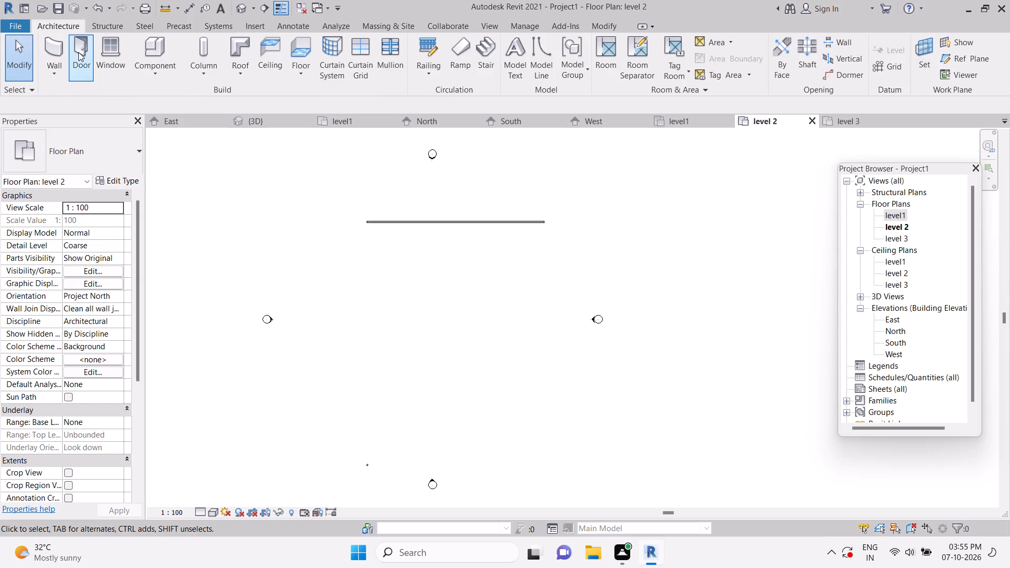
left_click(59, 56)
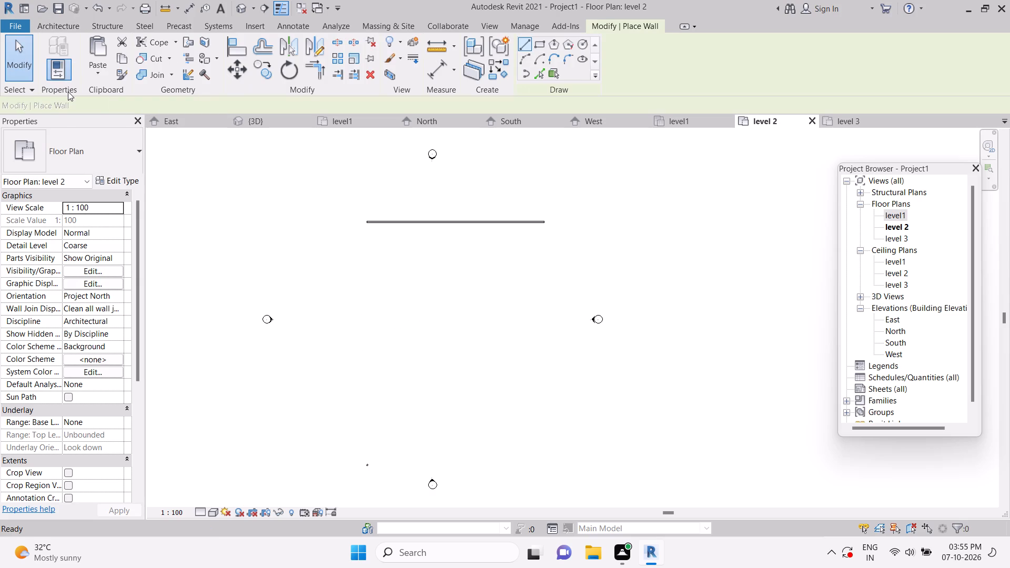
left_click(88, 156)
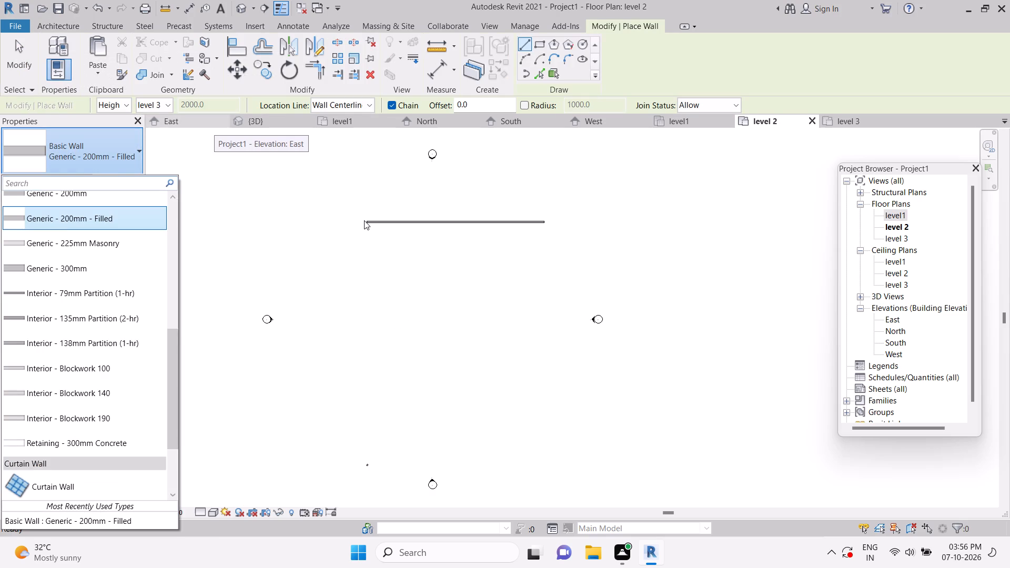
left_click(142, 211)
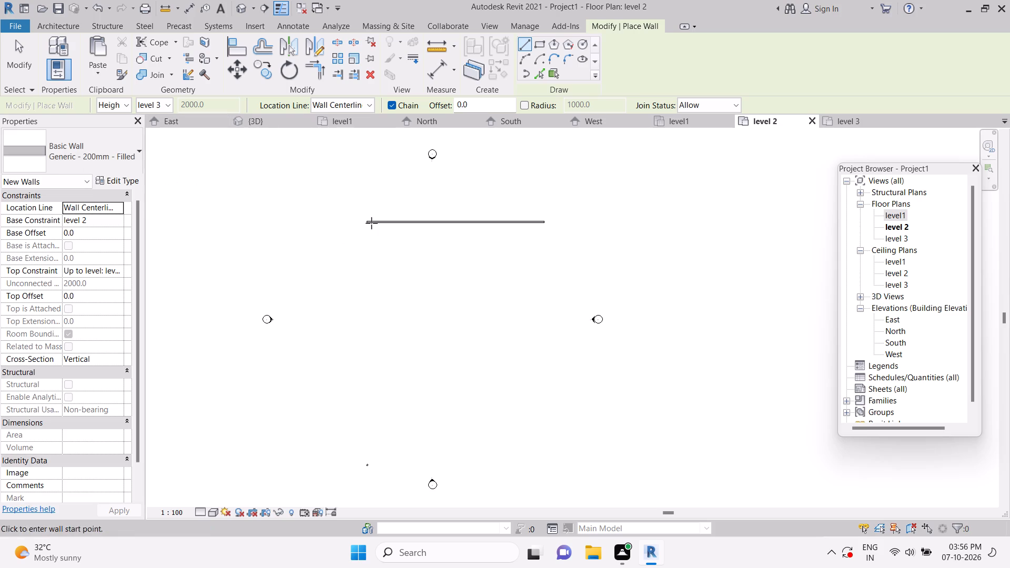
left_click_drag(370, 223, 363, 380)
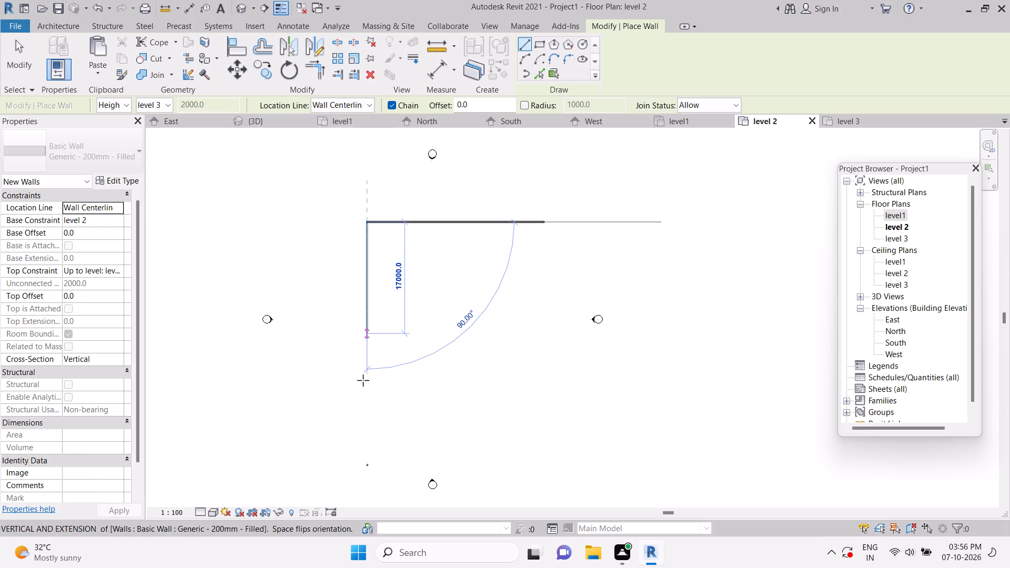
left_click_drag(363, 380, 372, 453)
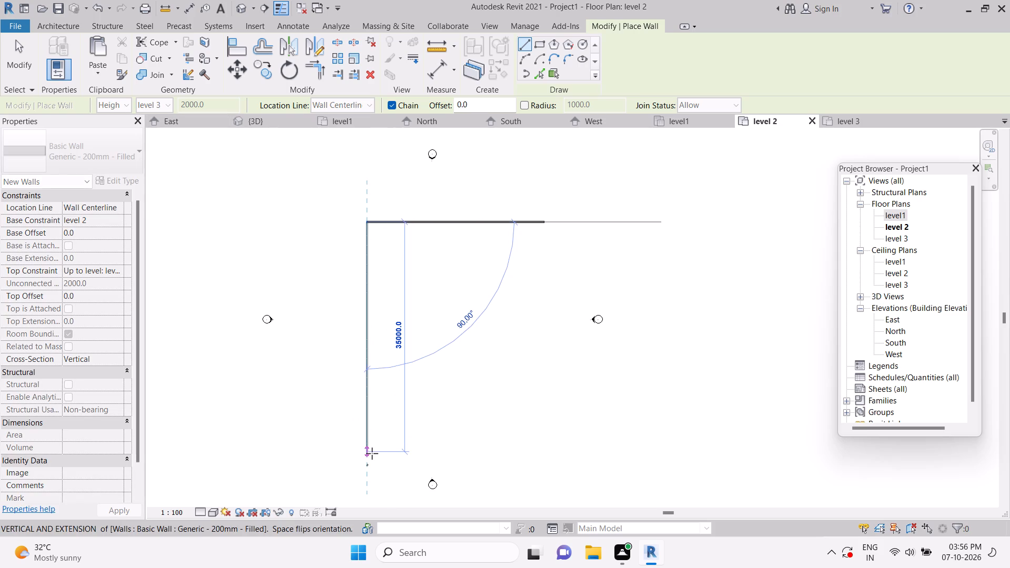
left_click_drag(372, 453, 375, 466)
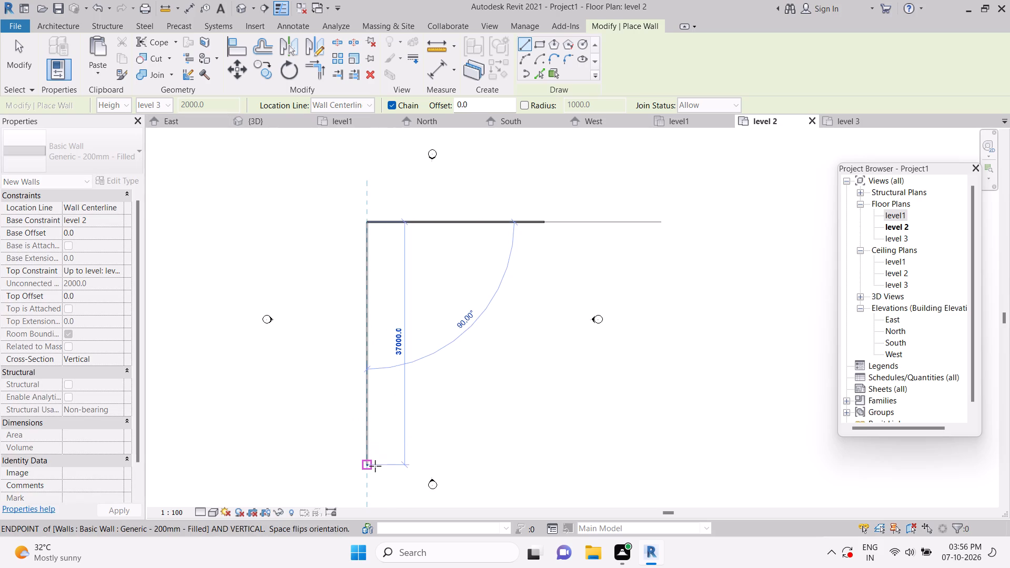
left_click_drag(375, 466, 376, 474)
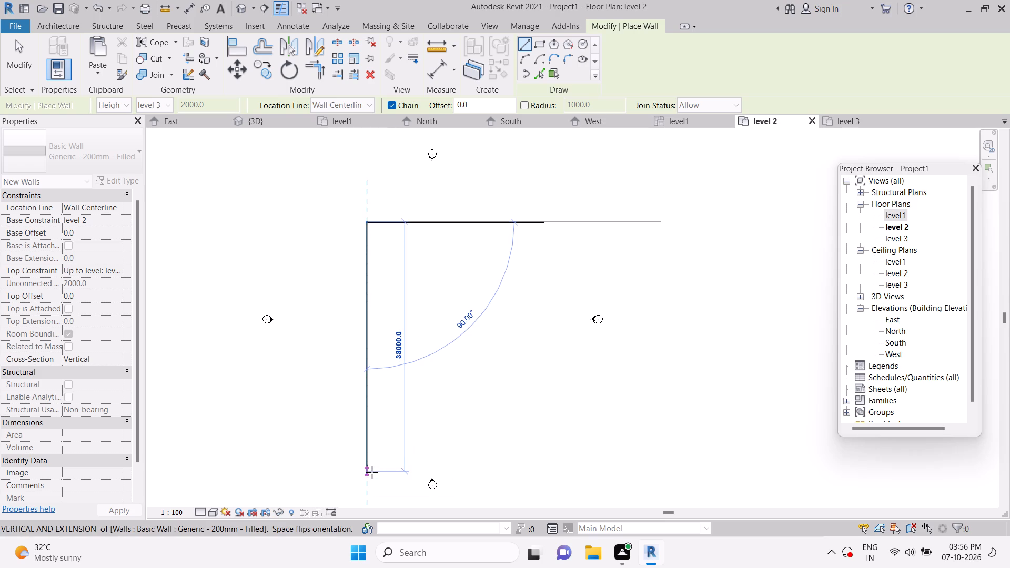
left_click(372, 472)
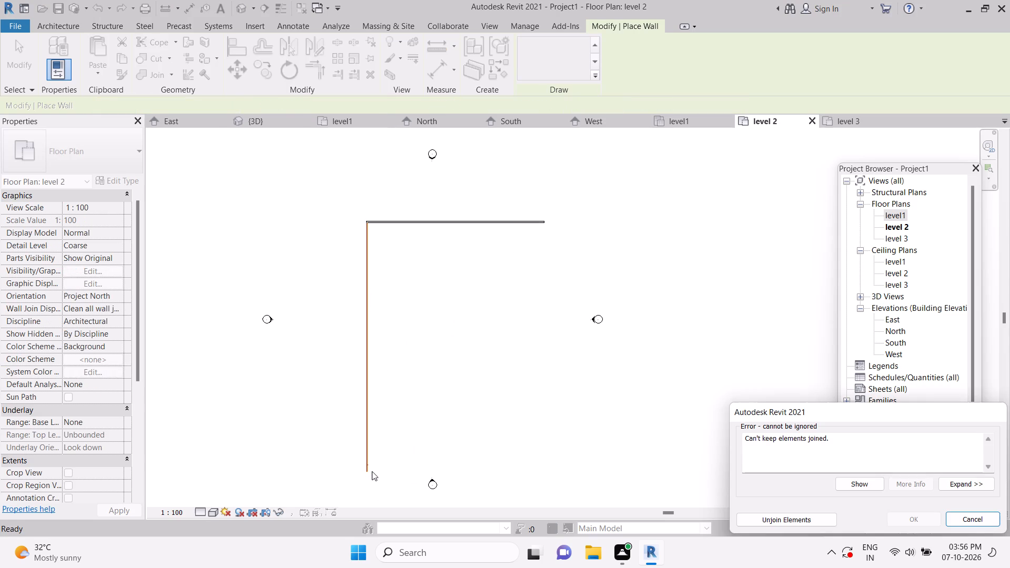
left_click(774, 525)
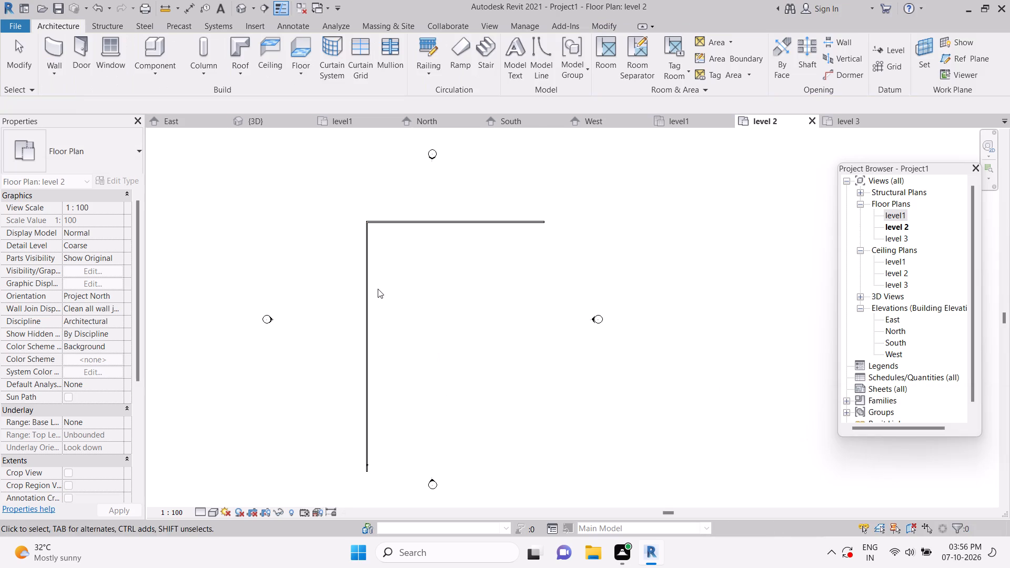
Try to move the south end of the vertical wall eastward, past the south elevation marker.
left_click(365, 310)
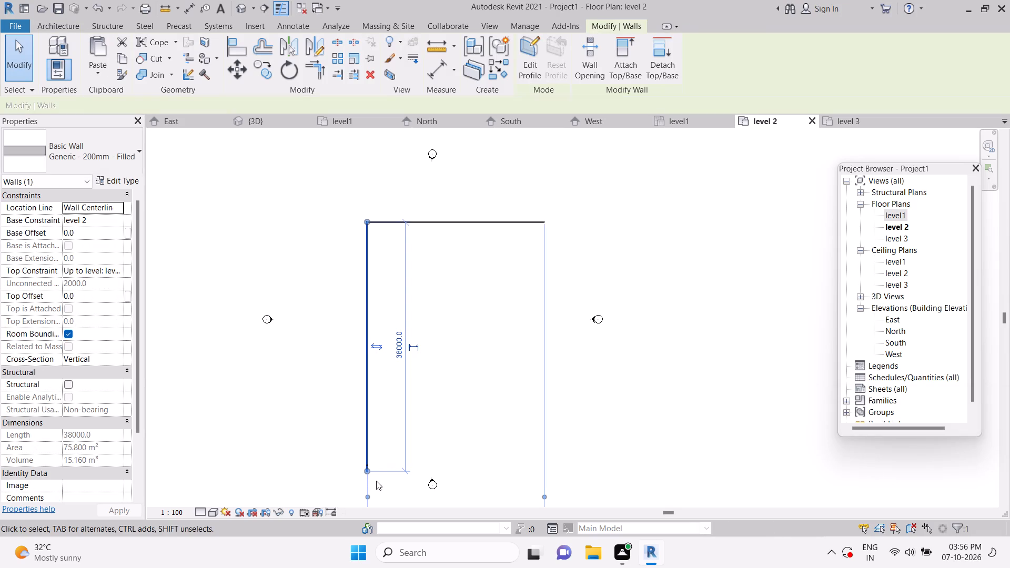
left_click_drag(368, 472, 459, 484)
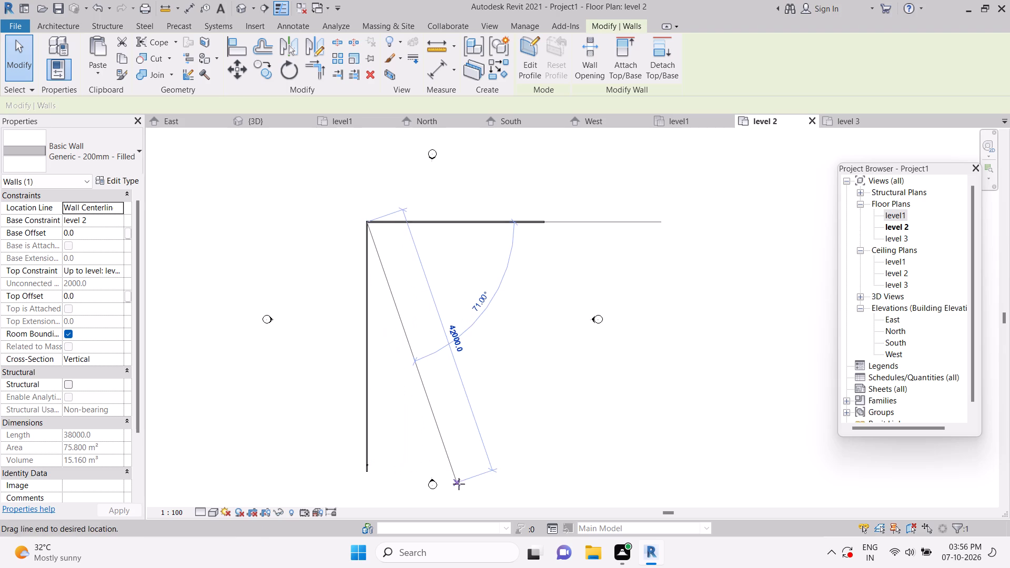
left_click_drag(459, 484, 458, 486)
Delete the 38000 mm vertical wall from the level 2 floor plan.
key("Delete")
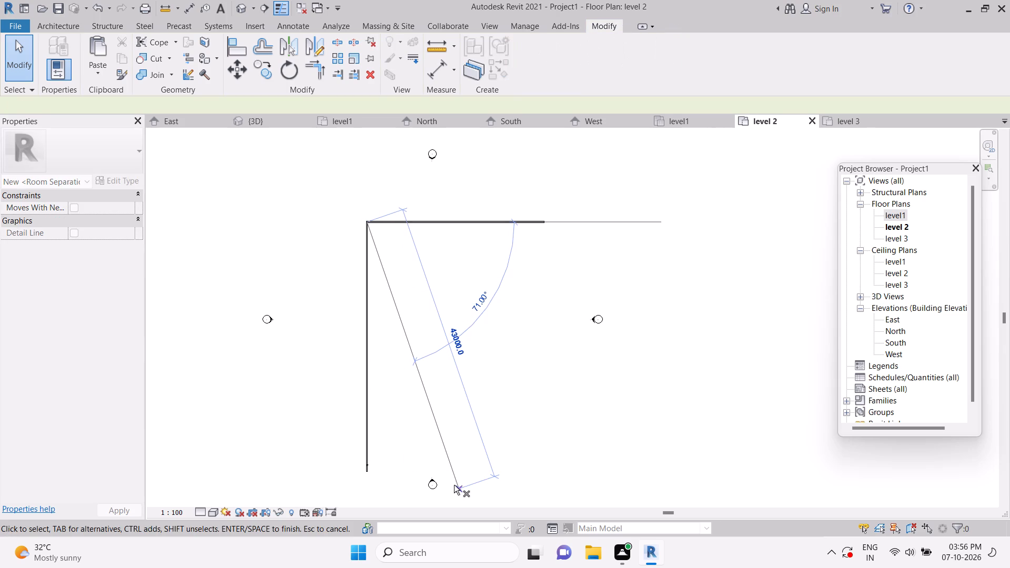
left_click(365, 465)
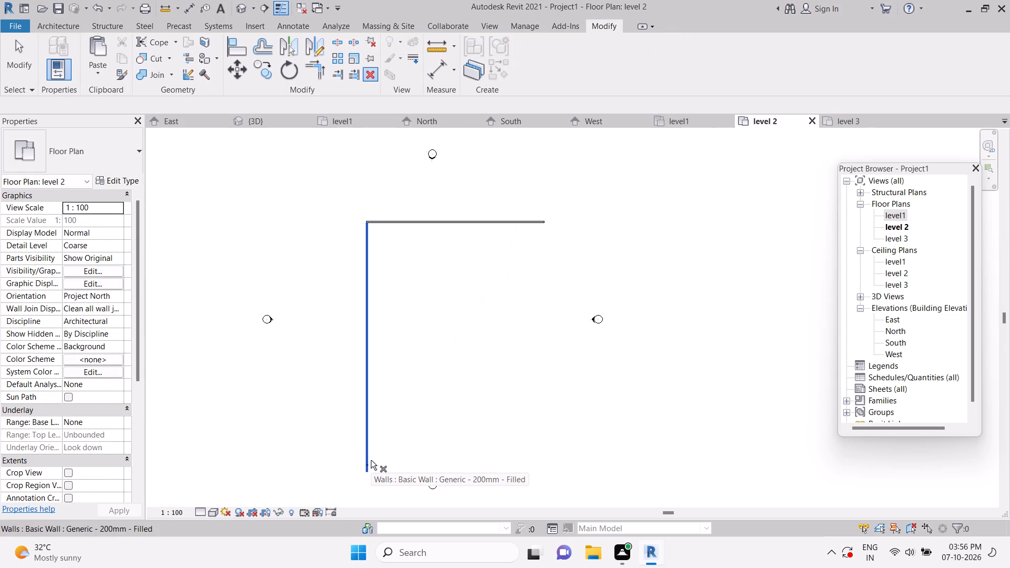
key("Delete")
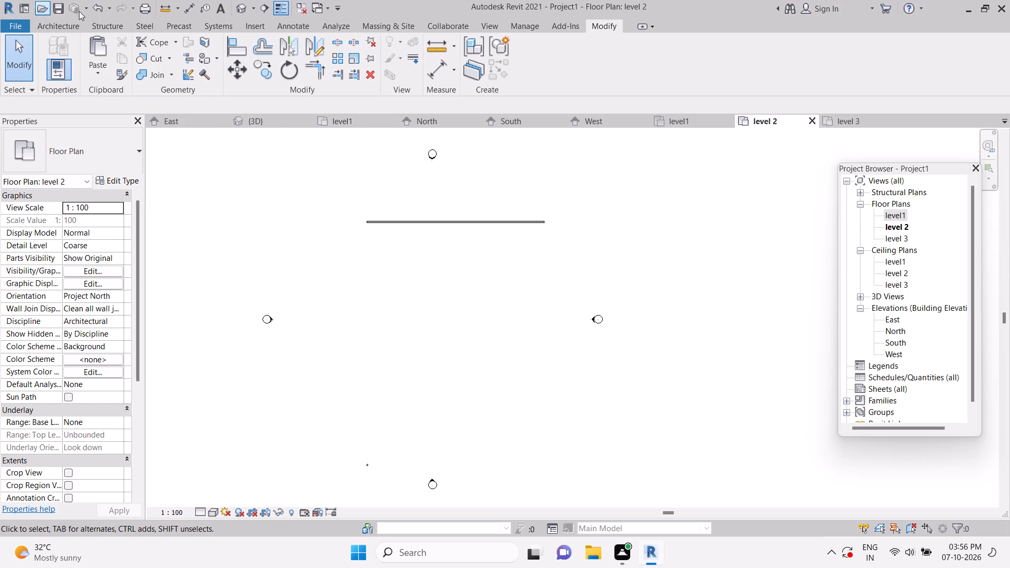
Draw a 39000 mm vertical Generic - 200mm - Filled wall southward from the horizontal wall's west end, unjoining the conflicting elements.
left_click(54, 26)
left_click(65, 47)
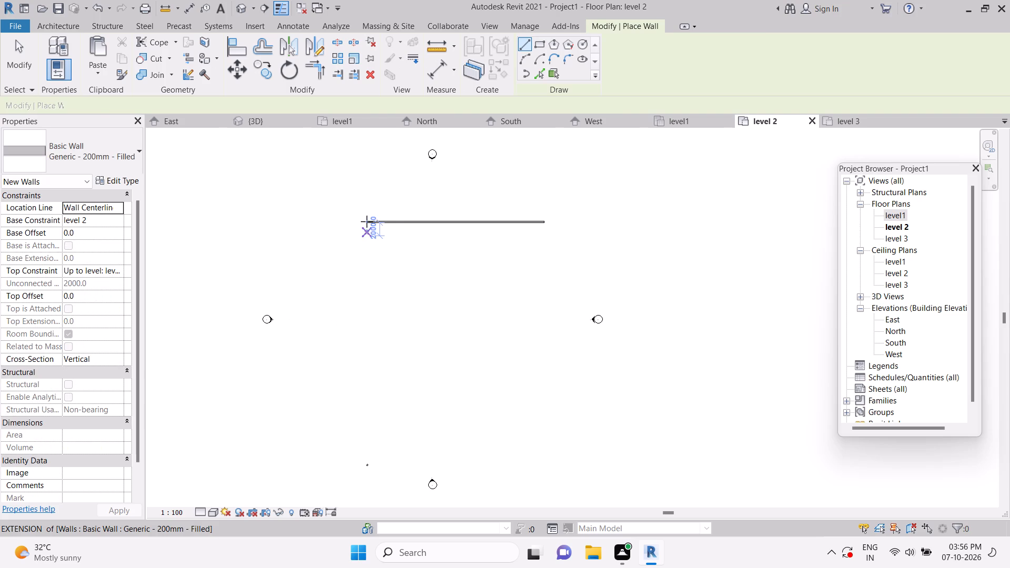
left_click_drag(366, 220, 366, 379)
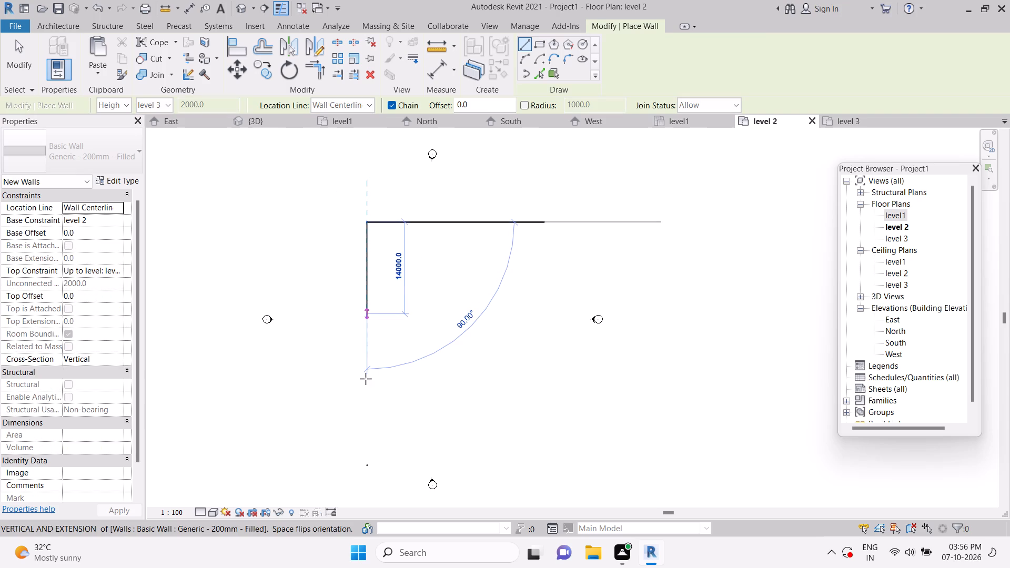
left_click_drag(366, 379, 374, 463)
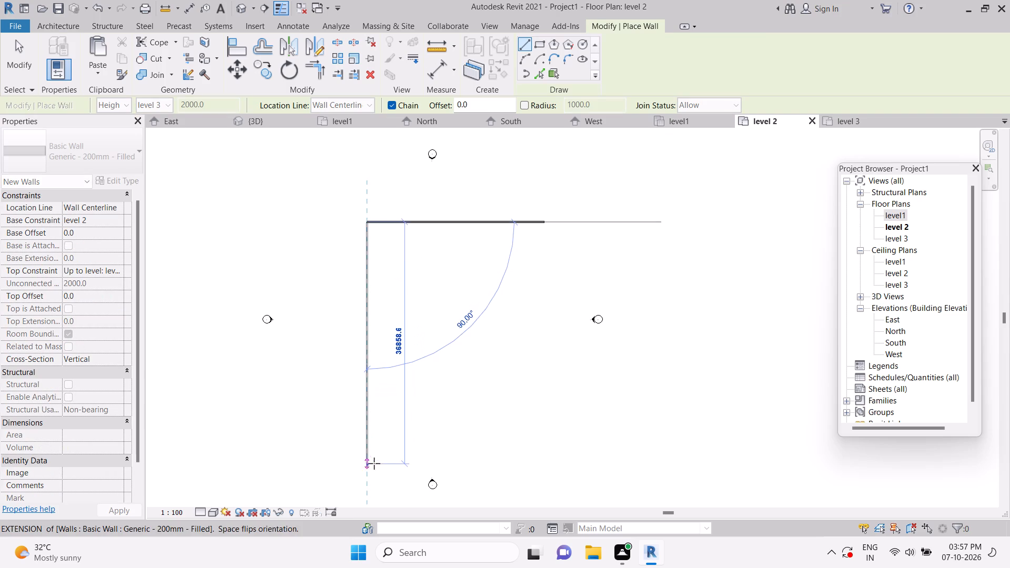
left_click_drag(374, 463, 372, 477)
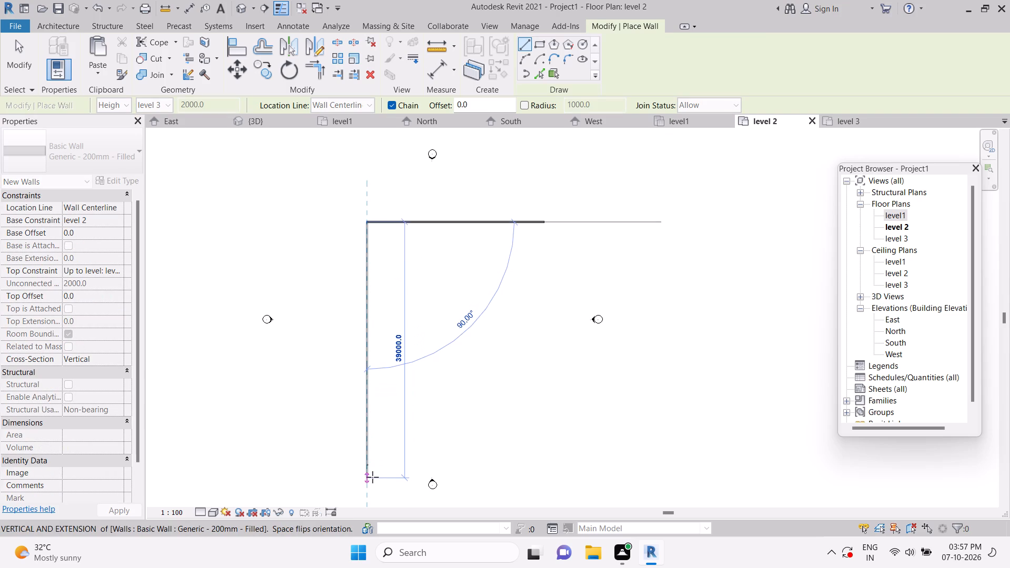
left_click_drag(372, 477, 372, 478)
left_click(372, 478)
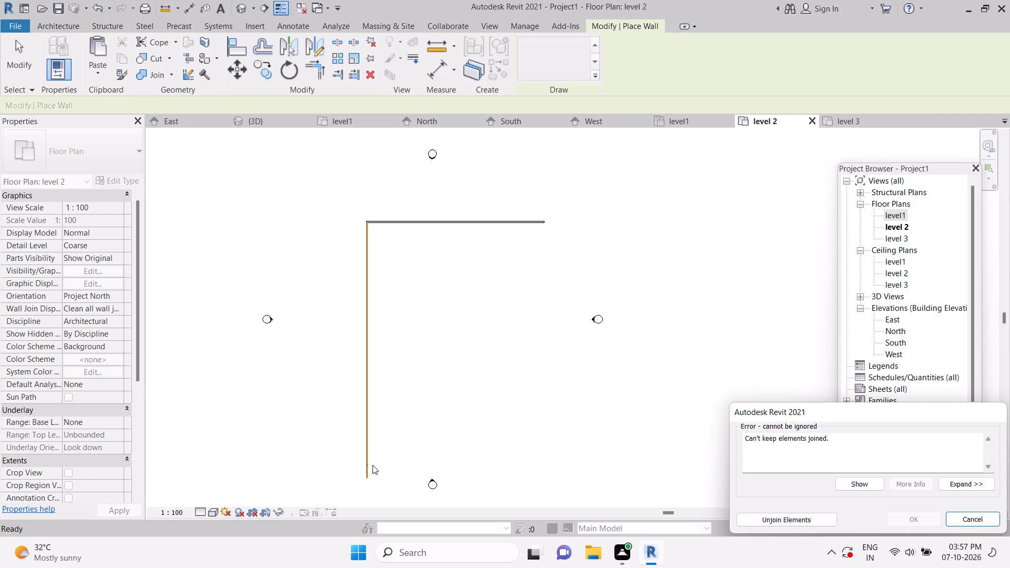
left_click(786, 521)
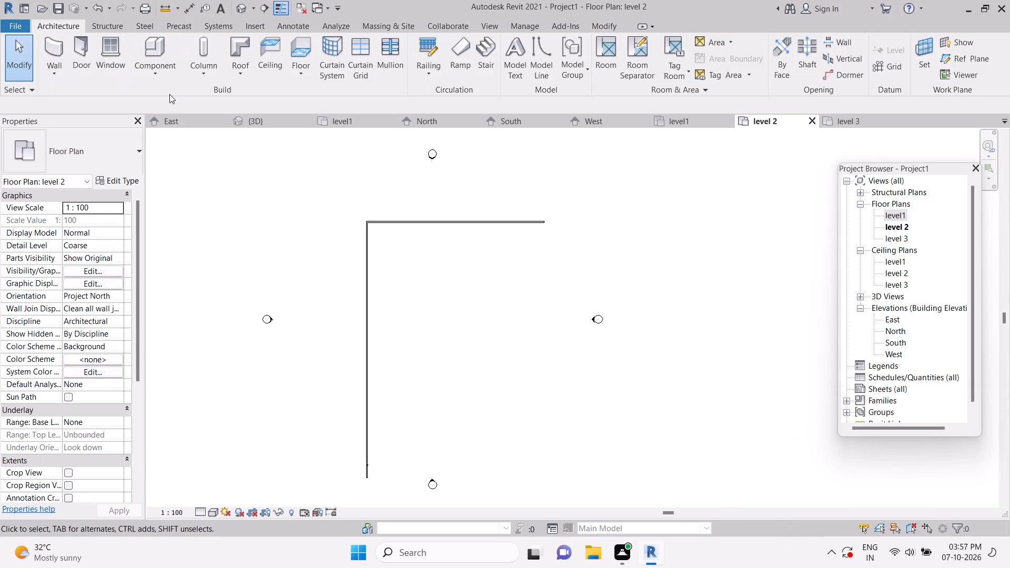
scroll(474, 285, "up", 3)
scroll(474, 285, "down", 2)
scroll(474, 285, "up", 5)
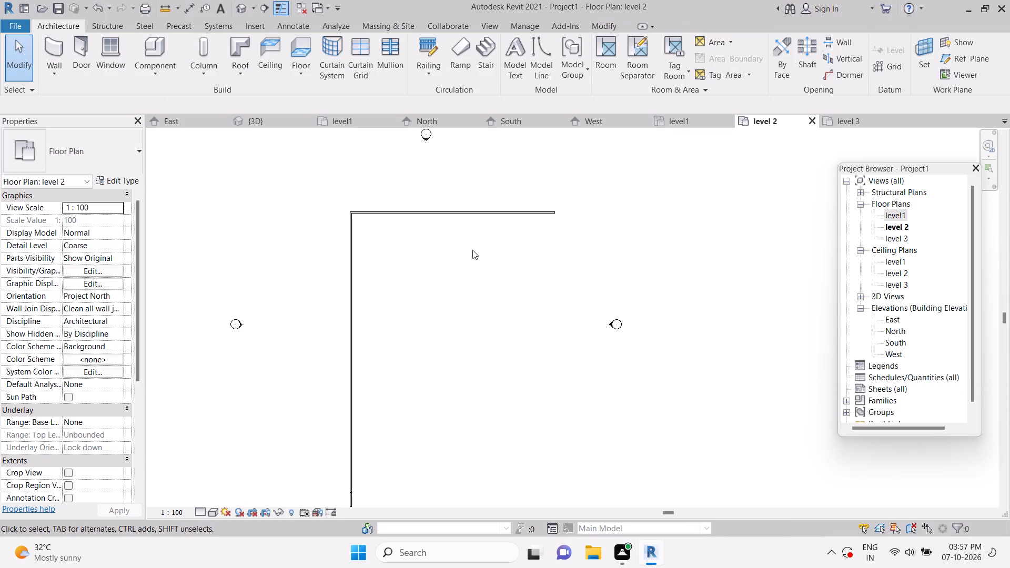
Examine the south end of the 39000 mm vertical wall and the small leftover element near it on level 2.
scroll(472, 250, "down", 5)
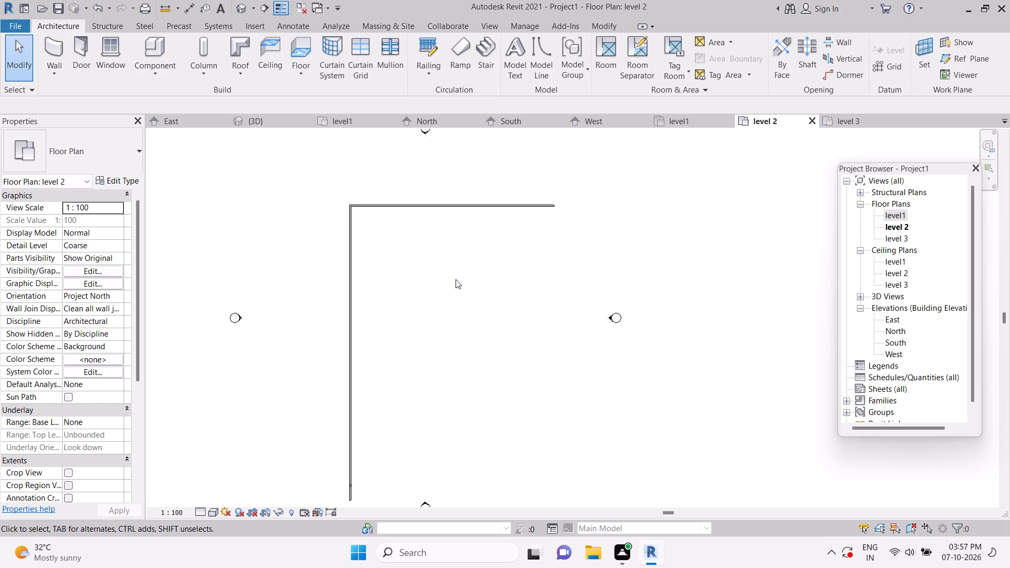
scroll(365, 324, "down", 1)
scroll(347, 410, "down", 1)
middle_click_drag(352, 454, 372, 367)
scroll(352, 454, "up", 1)
scroll(363, 400, "up", 6)
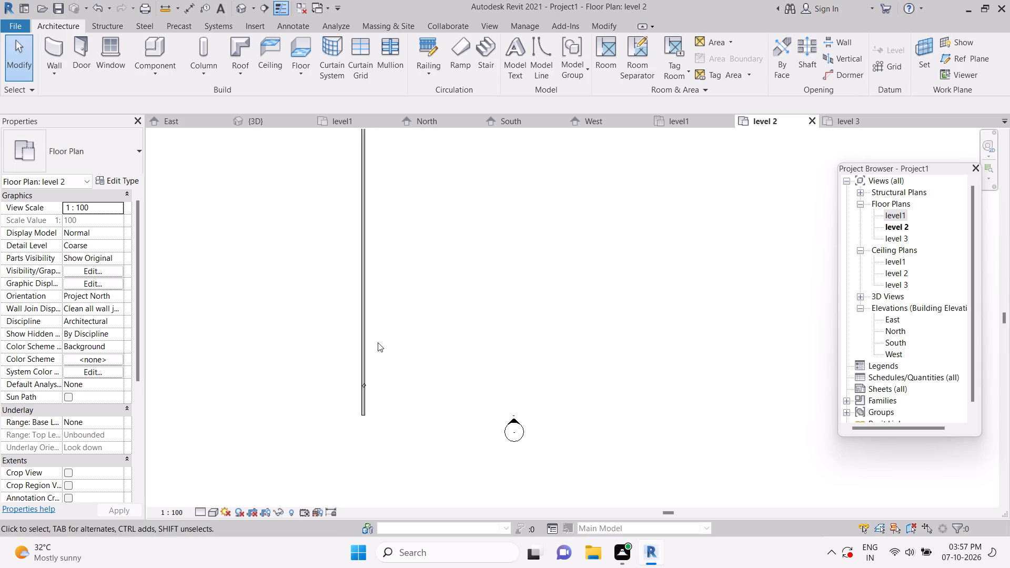
scroll(378, 342, "up", 3)
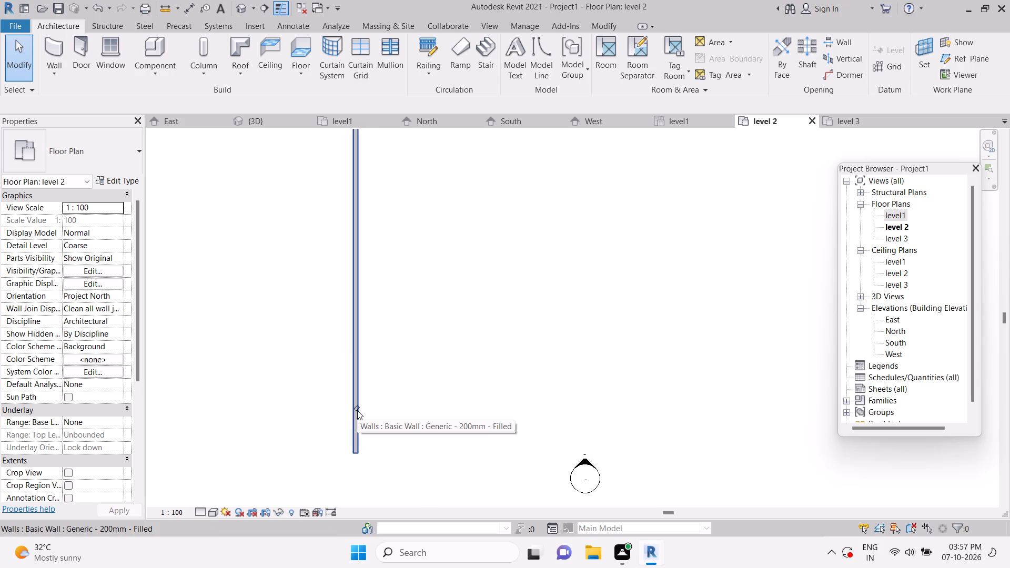
left_click(358, 409)
left_click(358, 409)
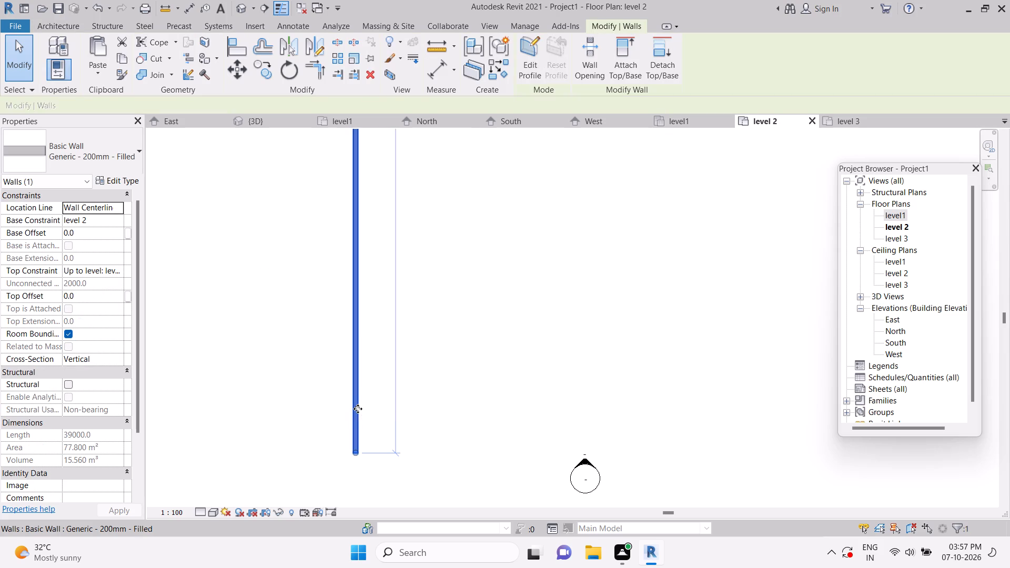
left_click(359, 411)
left_click(403, 382)
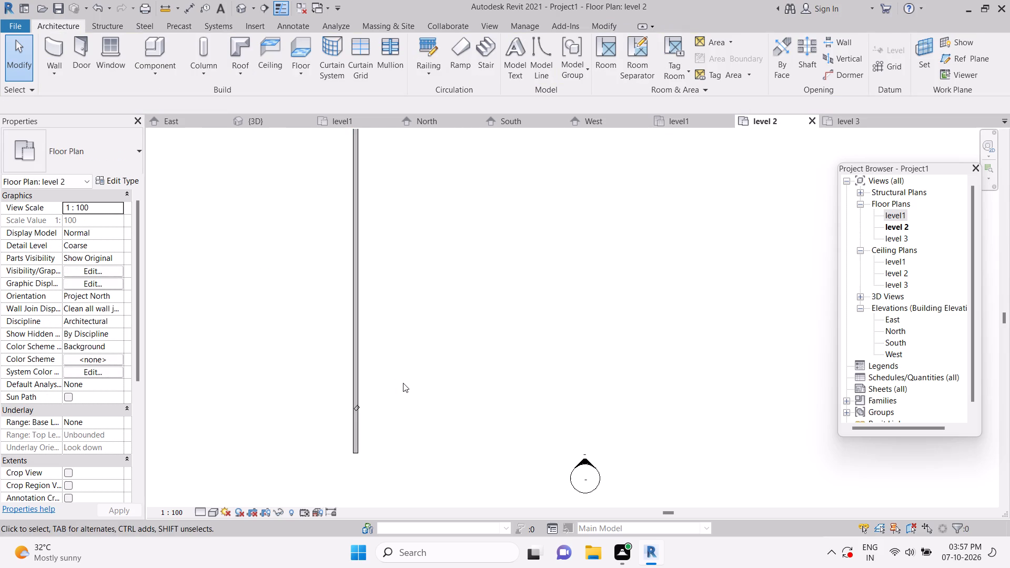
left_click(358, 411)
left_click(358, 410)
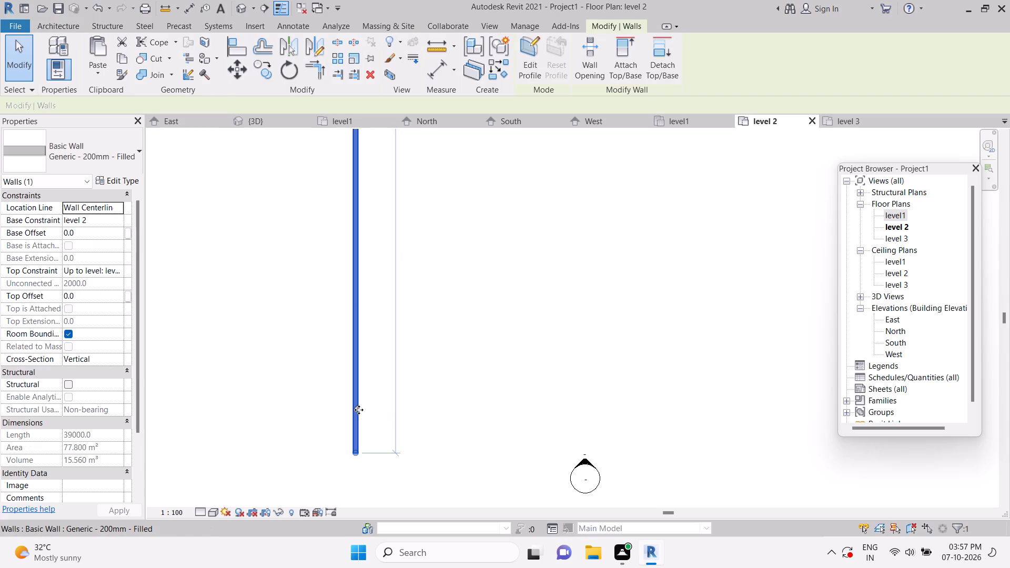
left_click(389, 397)
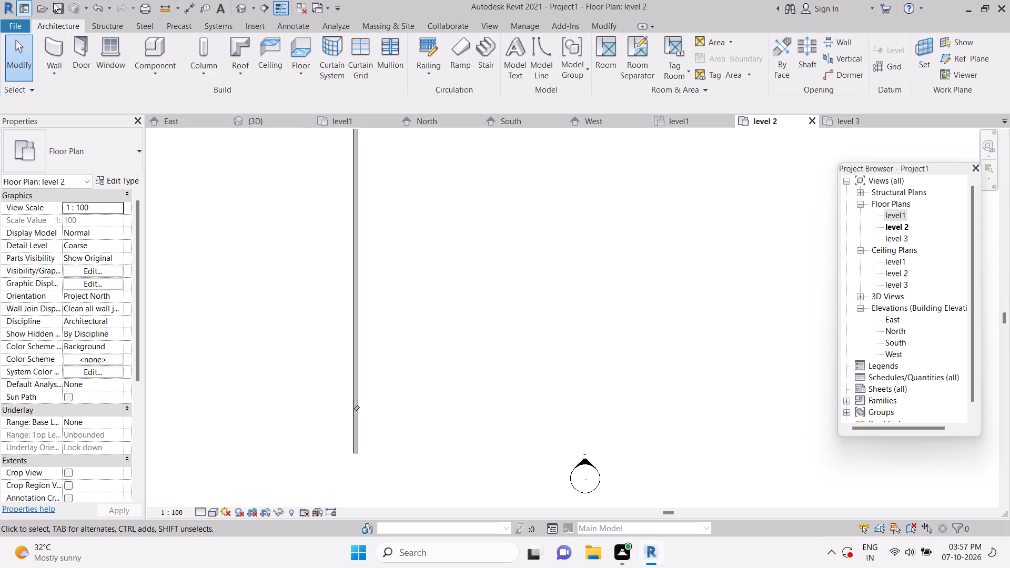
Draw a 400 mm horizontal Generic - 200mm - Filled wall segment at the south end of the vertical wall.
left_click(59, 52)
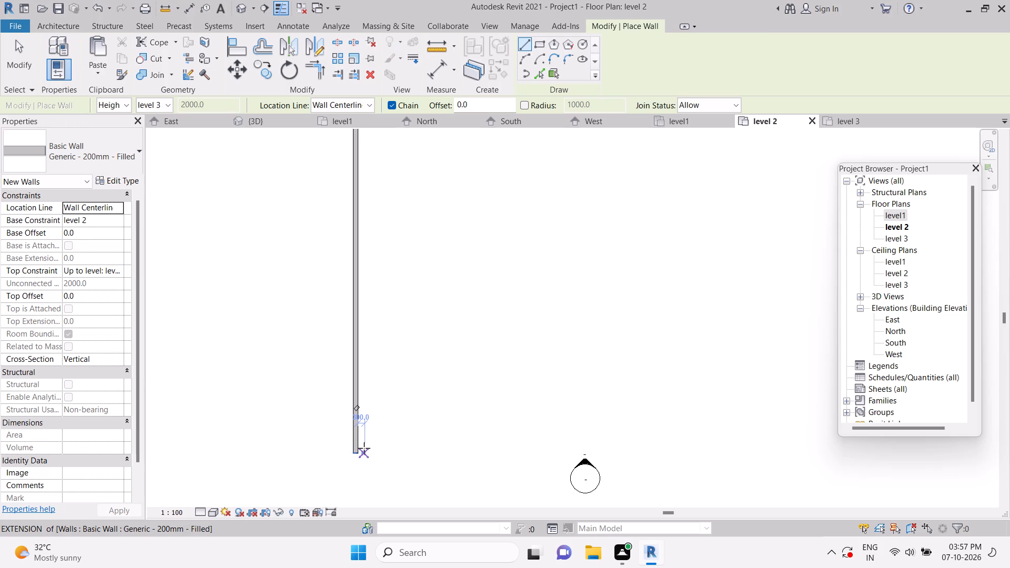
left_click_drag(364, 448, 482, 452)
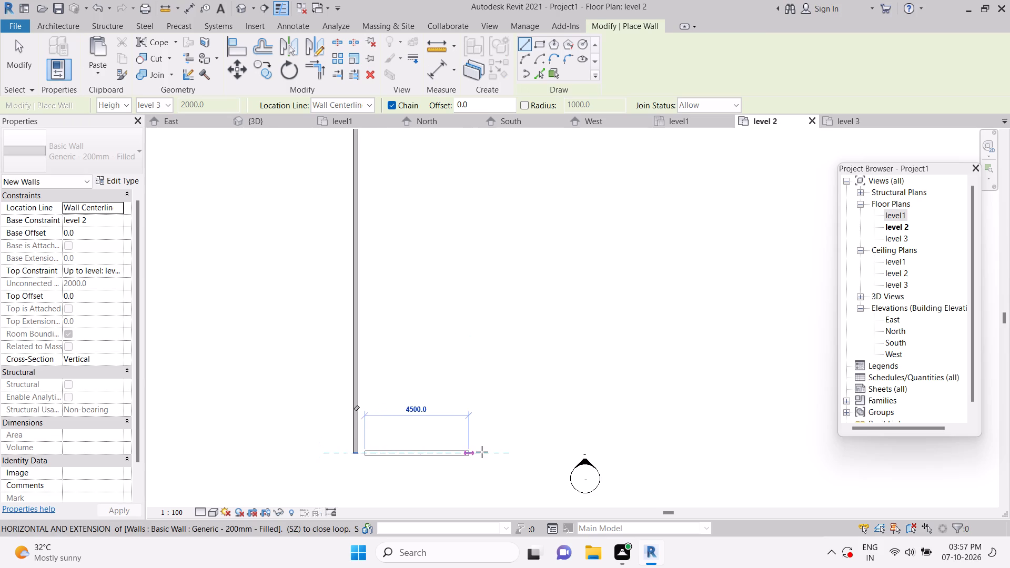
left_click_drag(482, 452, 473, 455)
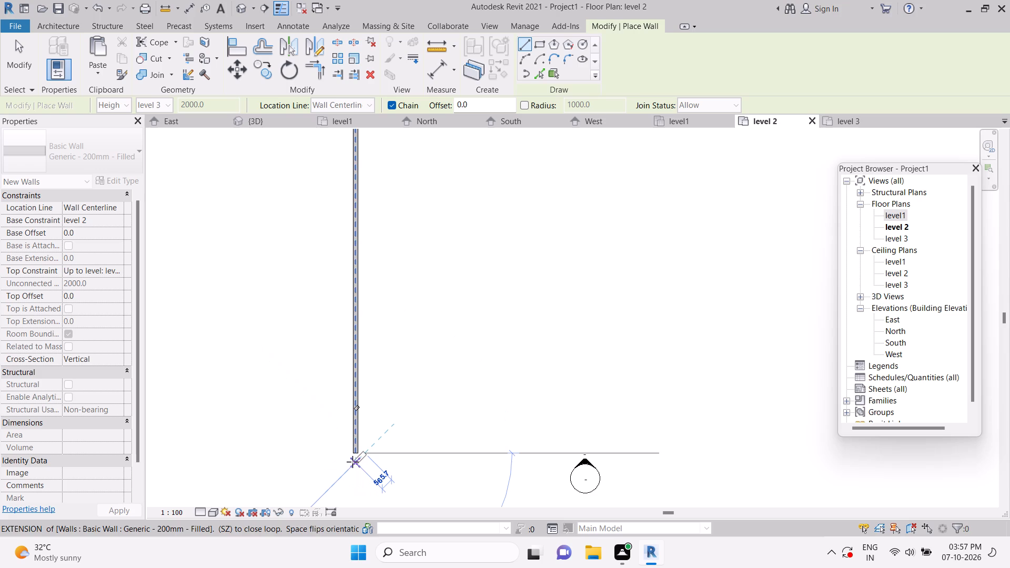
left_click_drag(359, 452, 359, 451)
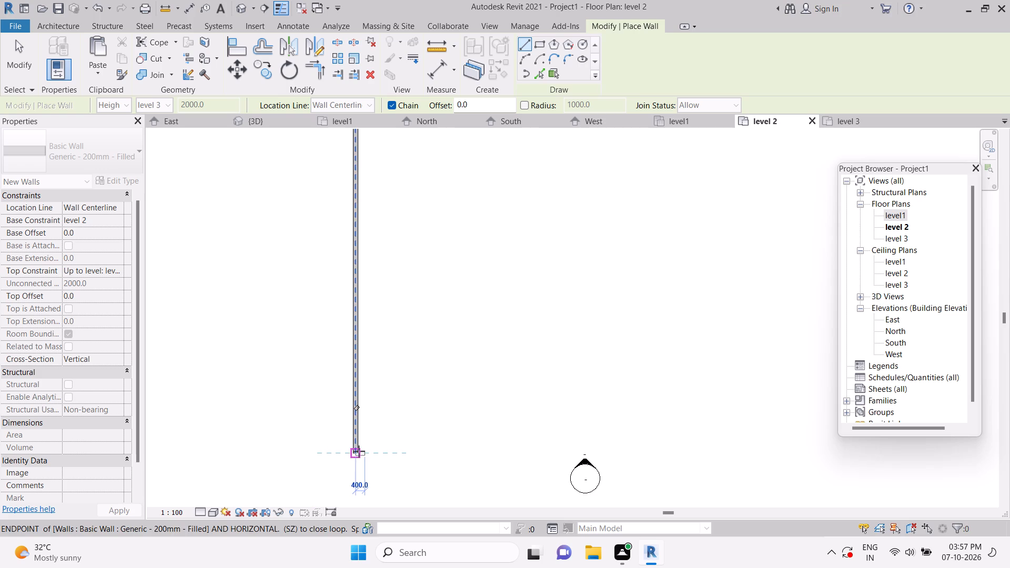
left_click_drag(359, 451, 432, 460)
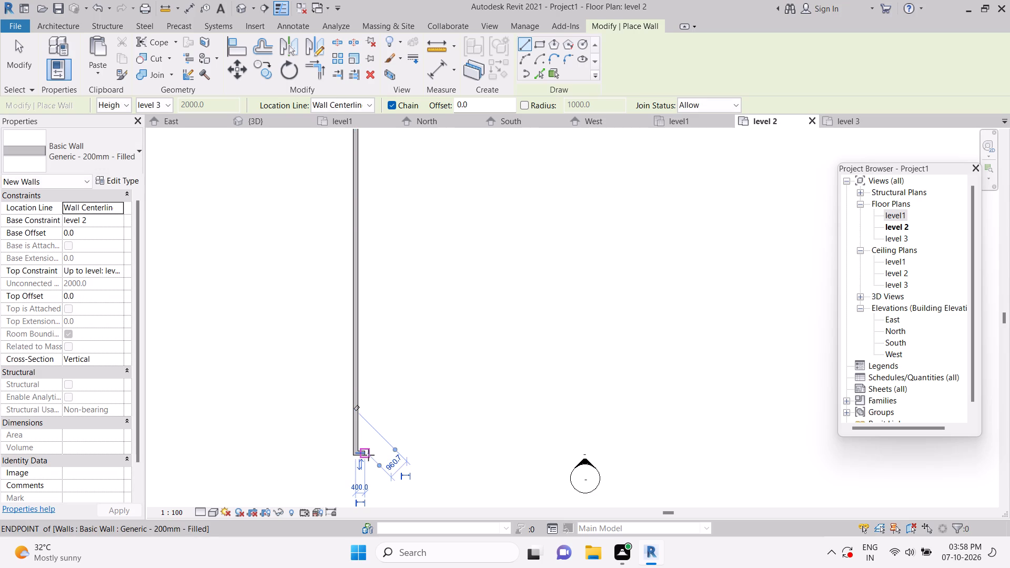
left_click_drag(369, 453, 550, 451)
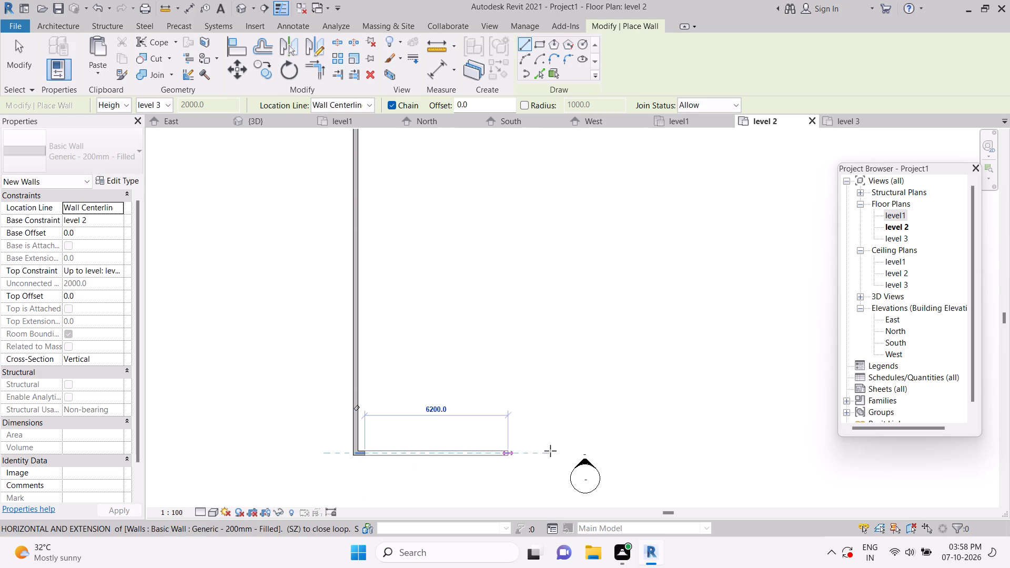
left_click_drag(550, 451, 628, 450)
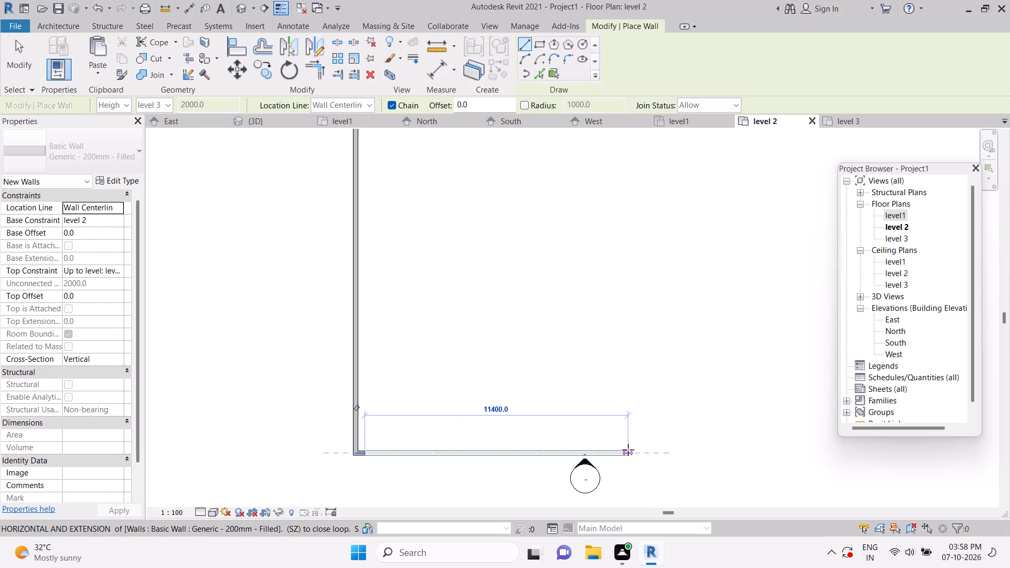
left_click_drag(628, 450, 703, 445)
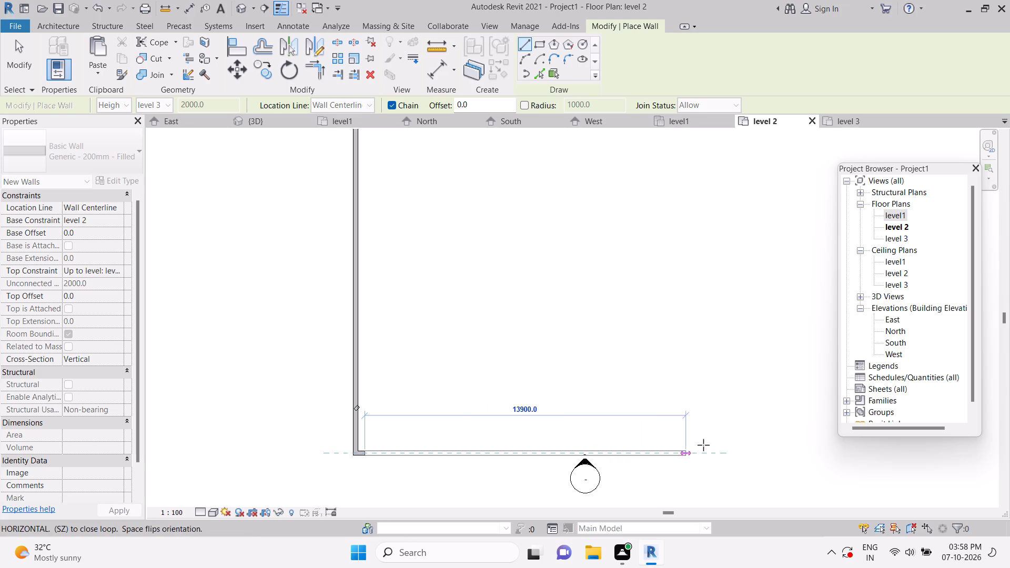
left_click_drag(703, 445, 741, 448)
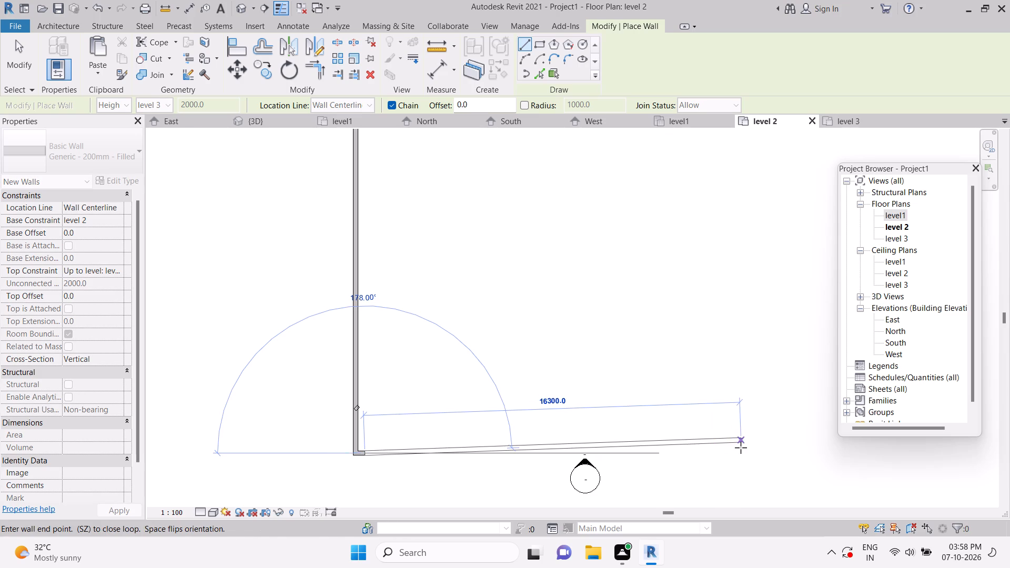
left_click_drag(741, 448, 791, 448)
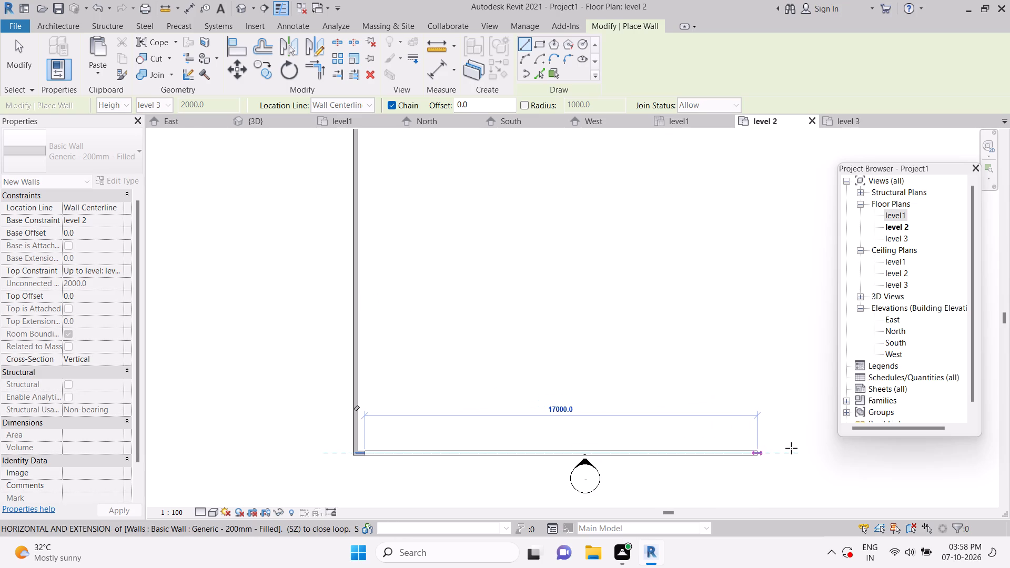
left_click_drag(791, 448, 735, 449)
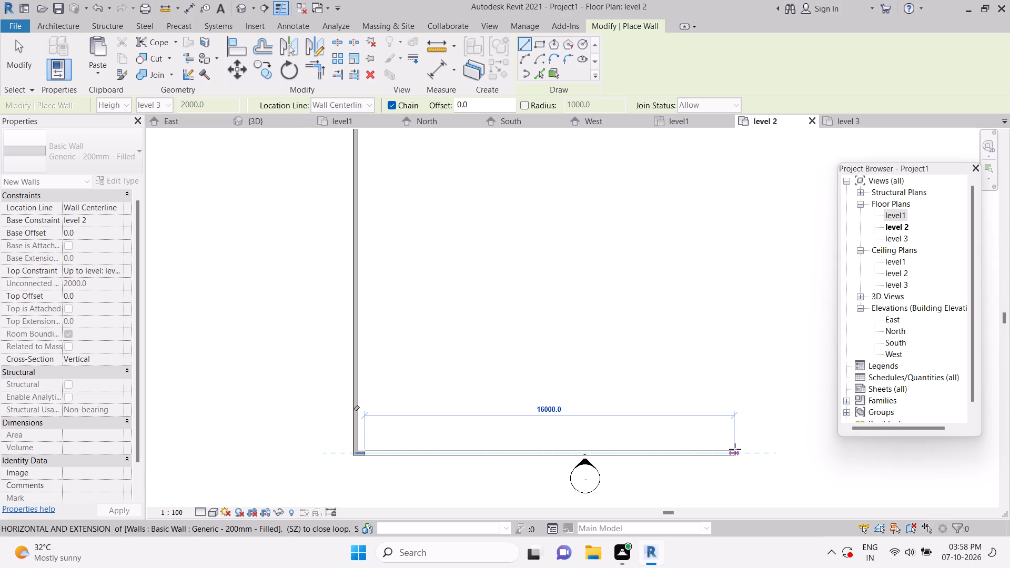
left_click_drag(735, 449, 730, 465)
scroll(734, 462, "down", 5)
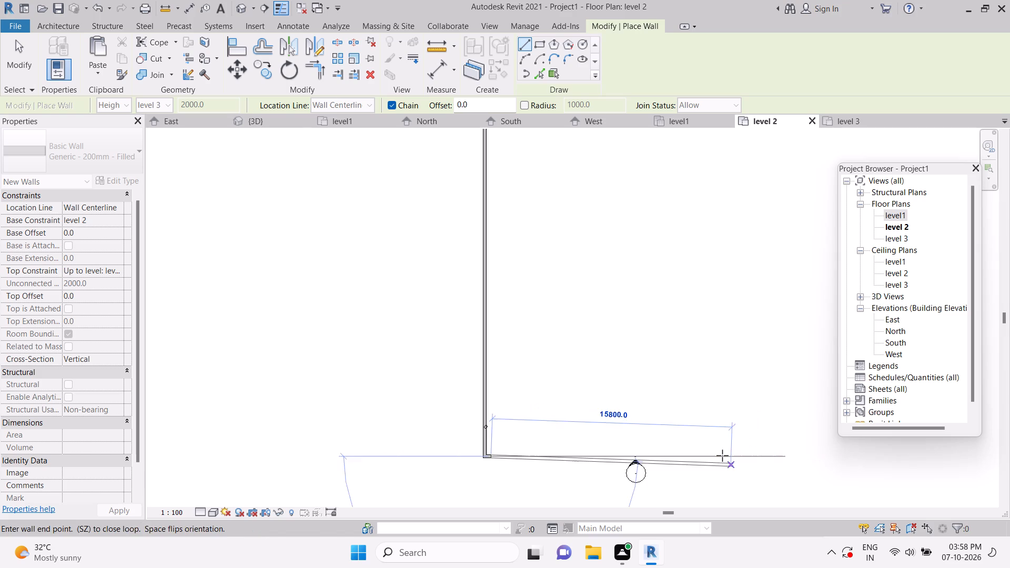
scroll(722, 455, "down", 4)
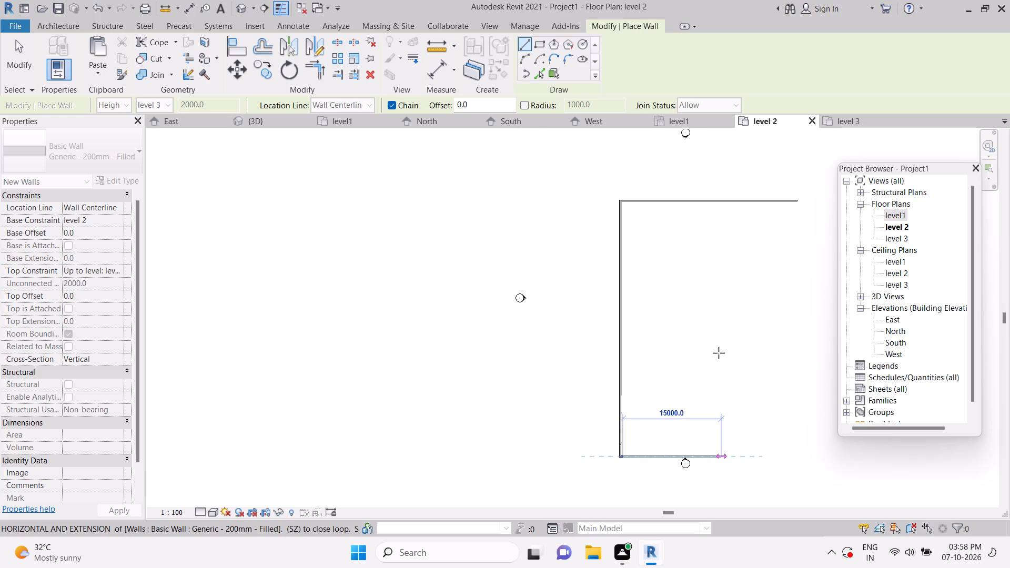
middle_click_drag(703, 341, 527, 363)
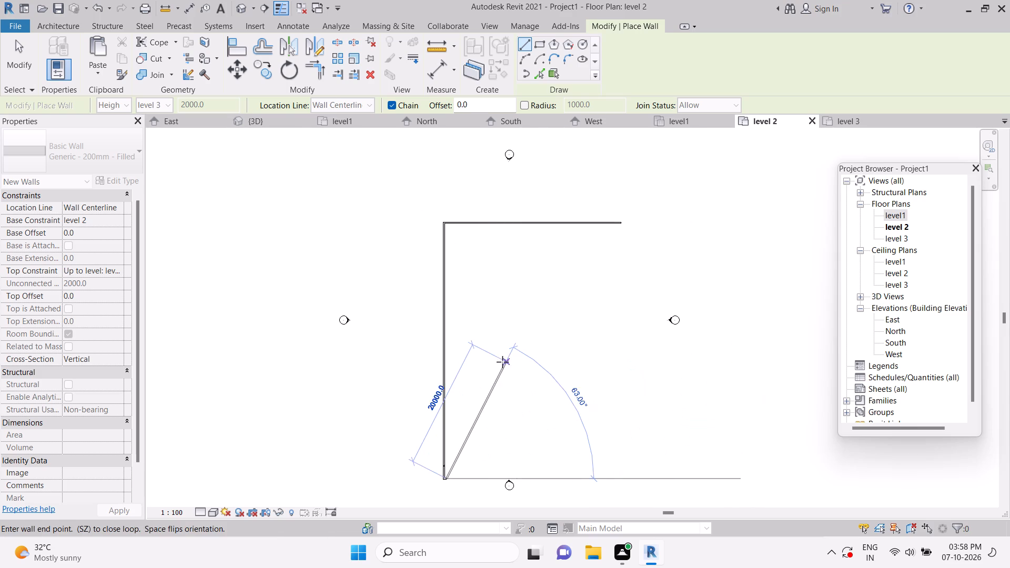
Delete the 39000 mm vertical wall from the level 2 floor plan.
key("Delete")
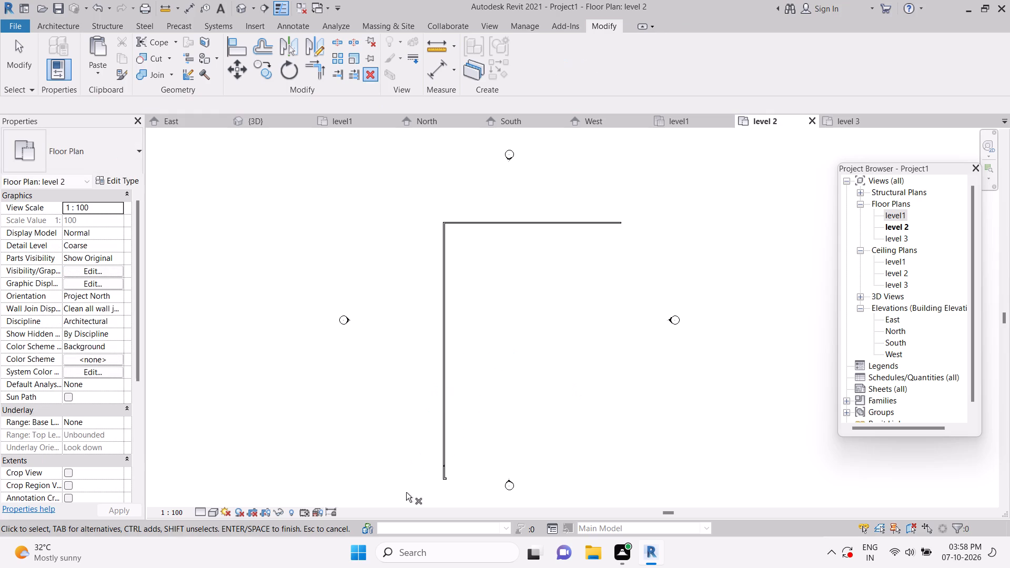
left_click(445, 476)
key("Delete")
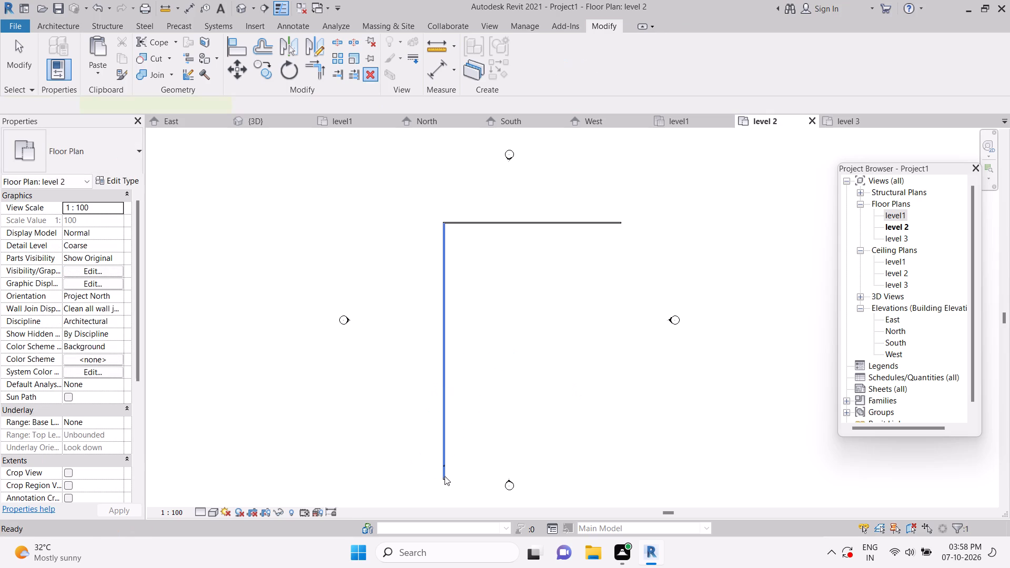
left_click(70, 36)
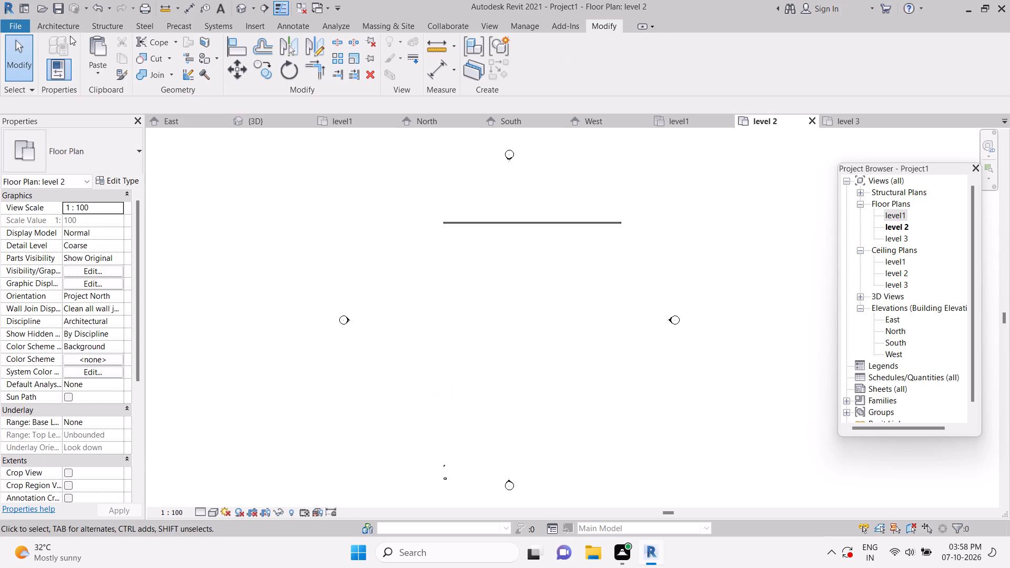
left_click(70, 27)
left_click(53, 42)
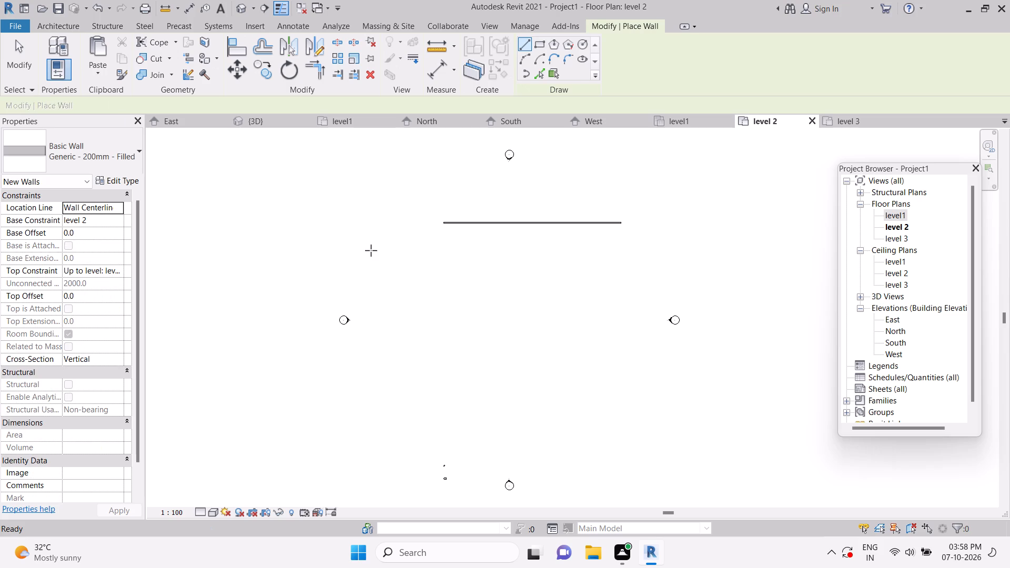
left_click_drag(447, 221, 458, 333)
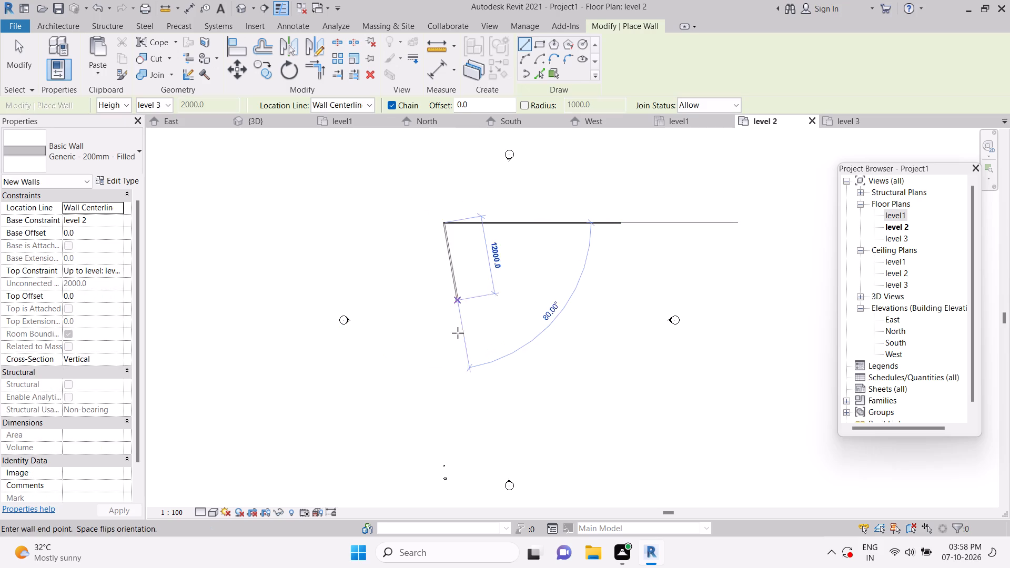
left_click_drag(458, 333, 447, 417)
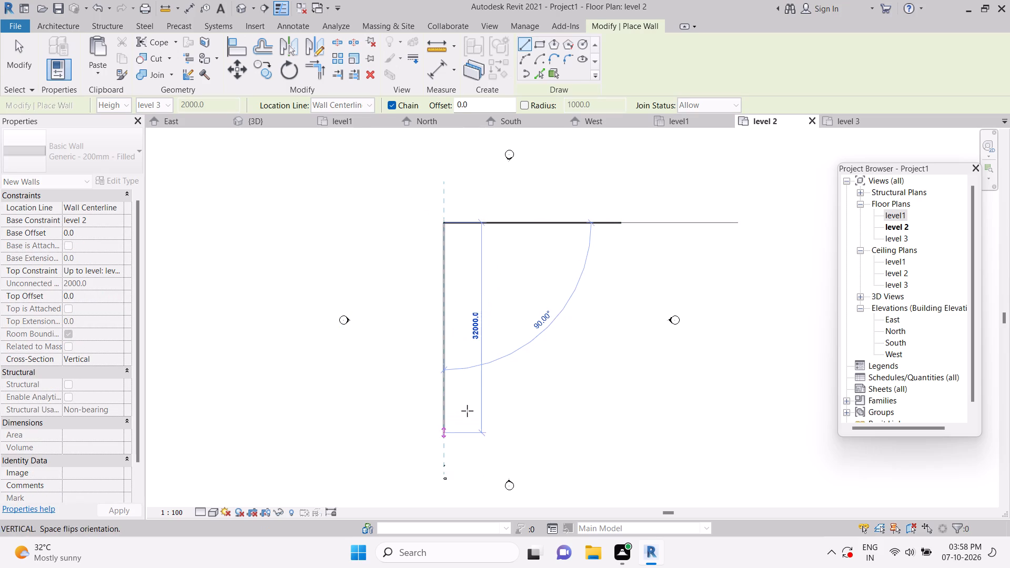
Delete the two small leftover wall fragments near the south elevation marker on level 2.
key("Delete")
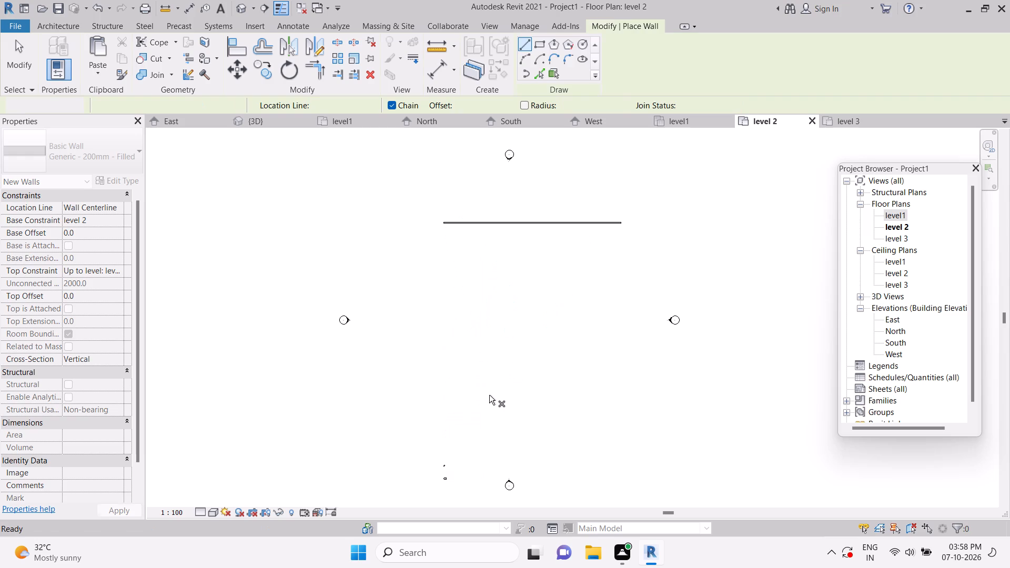
left_click(447, 465)
key("Delete")
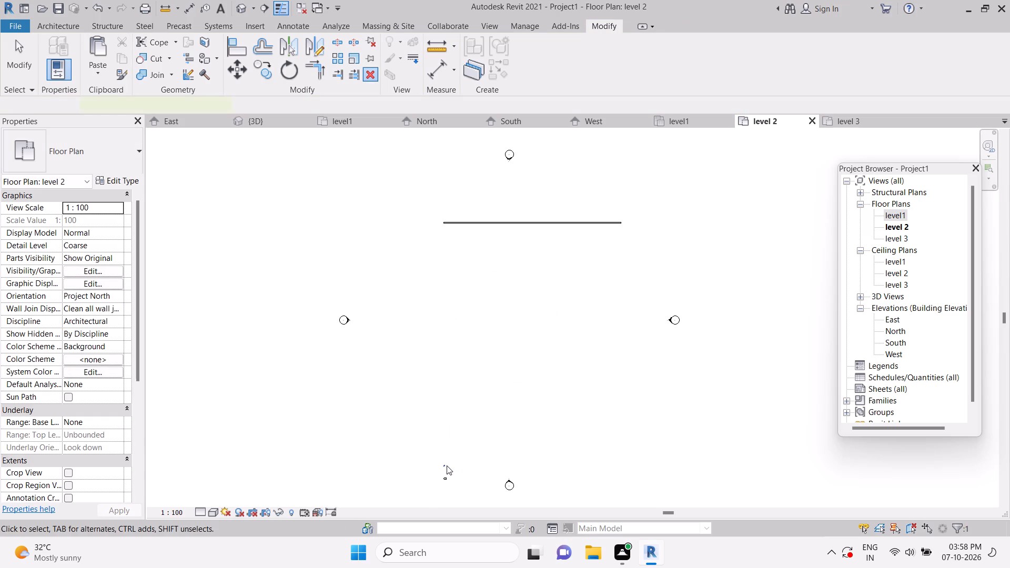
left_click(443, 480)
key("Delete")
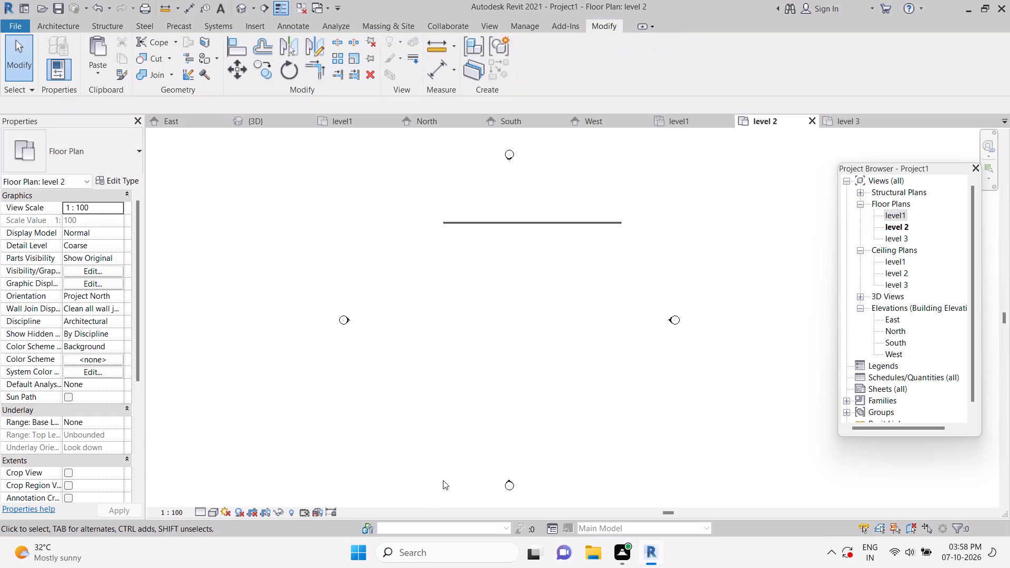
Draw Generic - 200mm - Filled walls along the west, south (27000 mm) and east sides, closing the level 2 rectangle with the north wall.
left_click(63, 31)
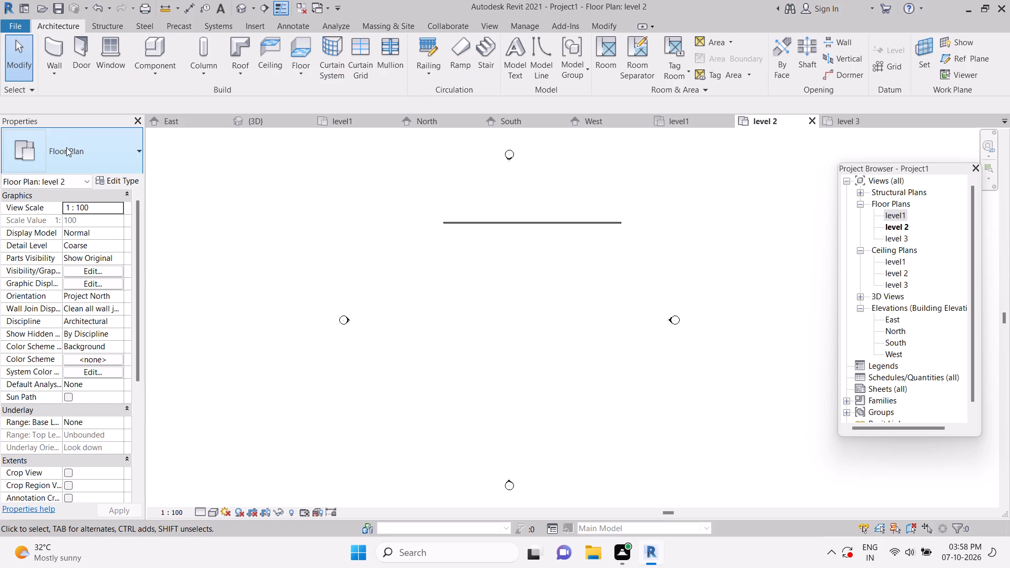
left_click(47, 54)
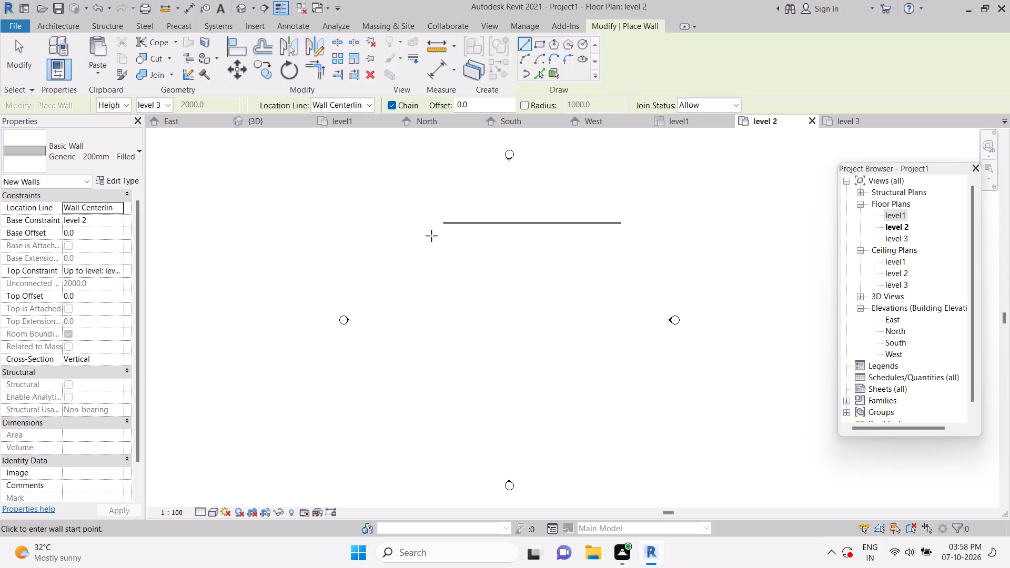
left_click_drag(441, 224, 417, 346)
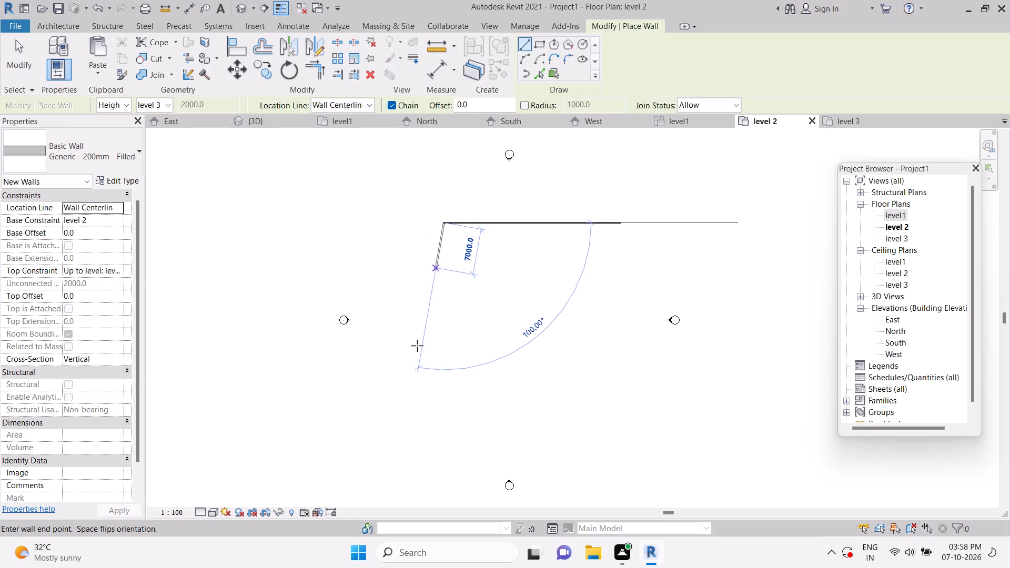
left_click_drag(417, 346, 452, 441)
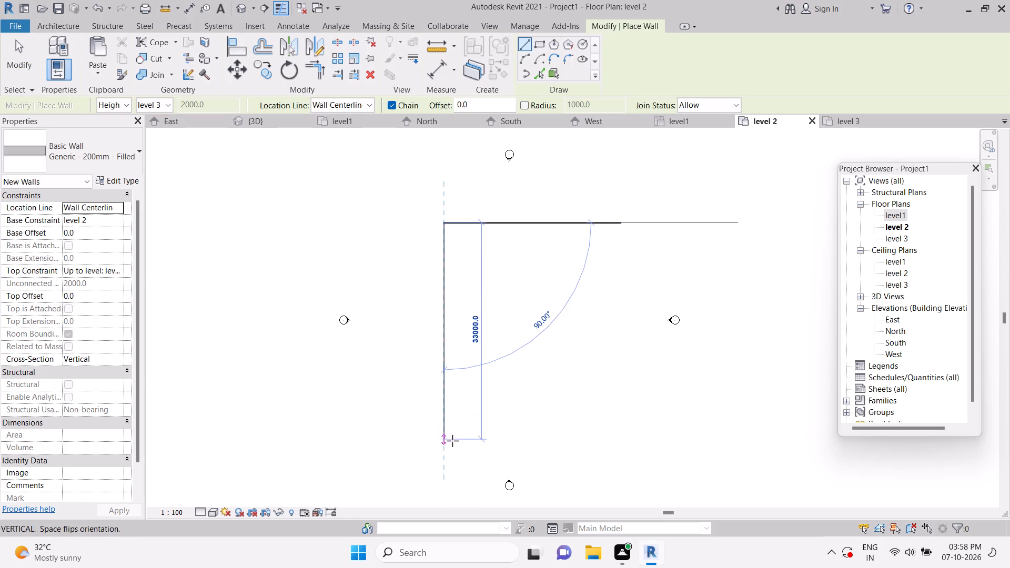
left_click_drag(452, 441, 454, 471)
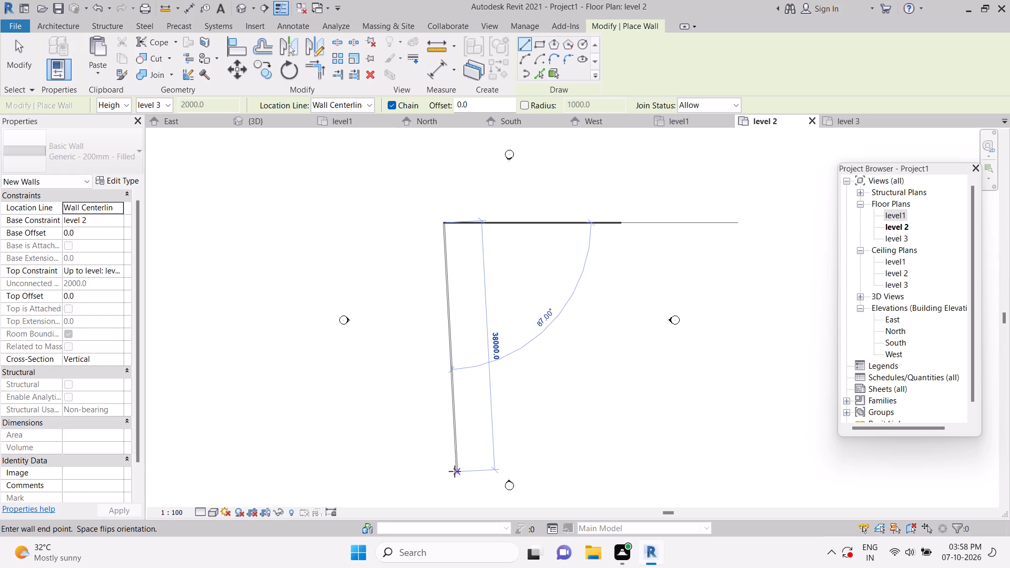
left_click_drag(454, 471, 451, 477)
left_click(451, 477)
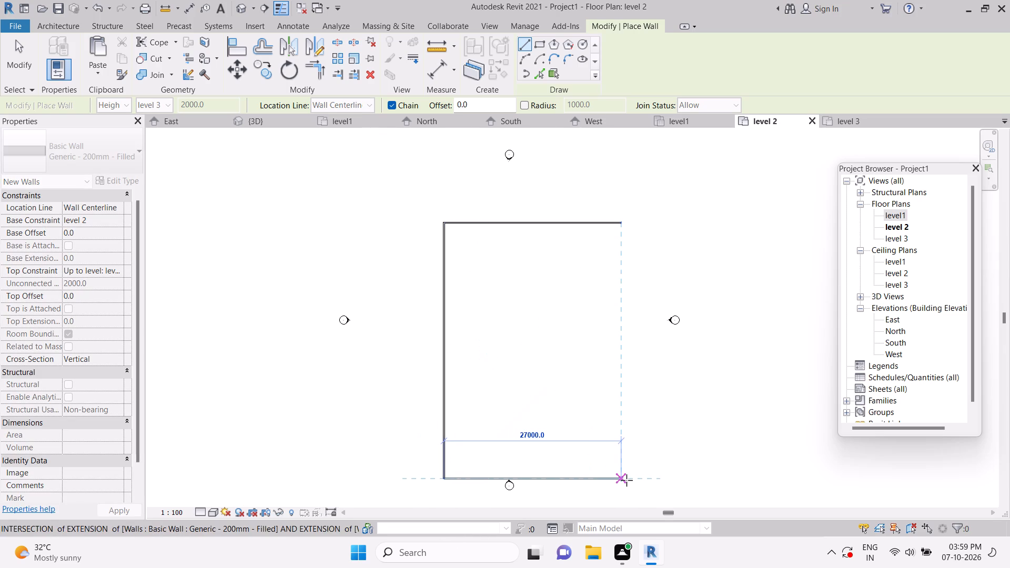
double_click(627, 479)
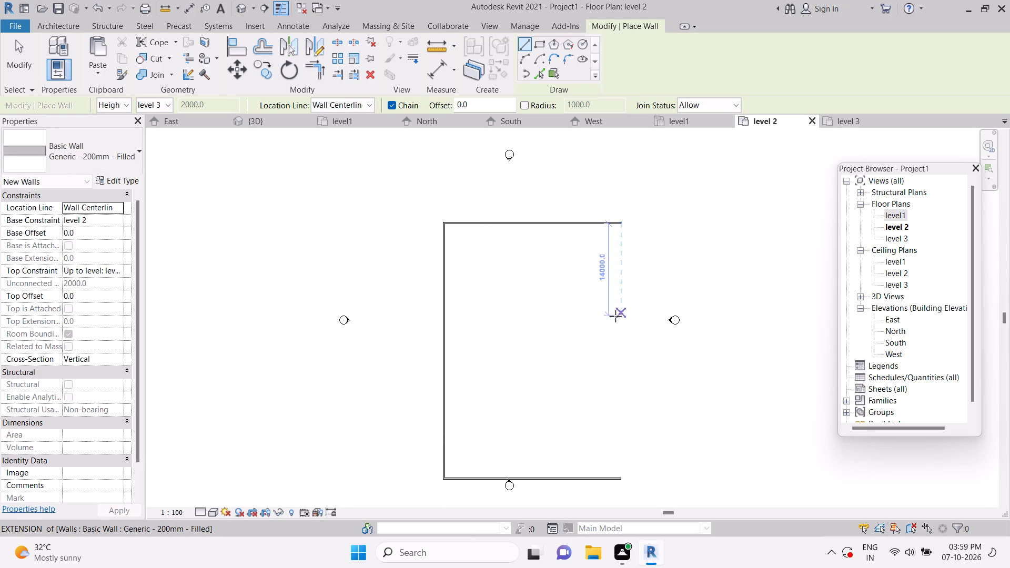
left_click_drag(621, 475, 618, 464)
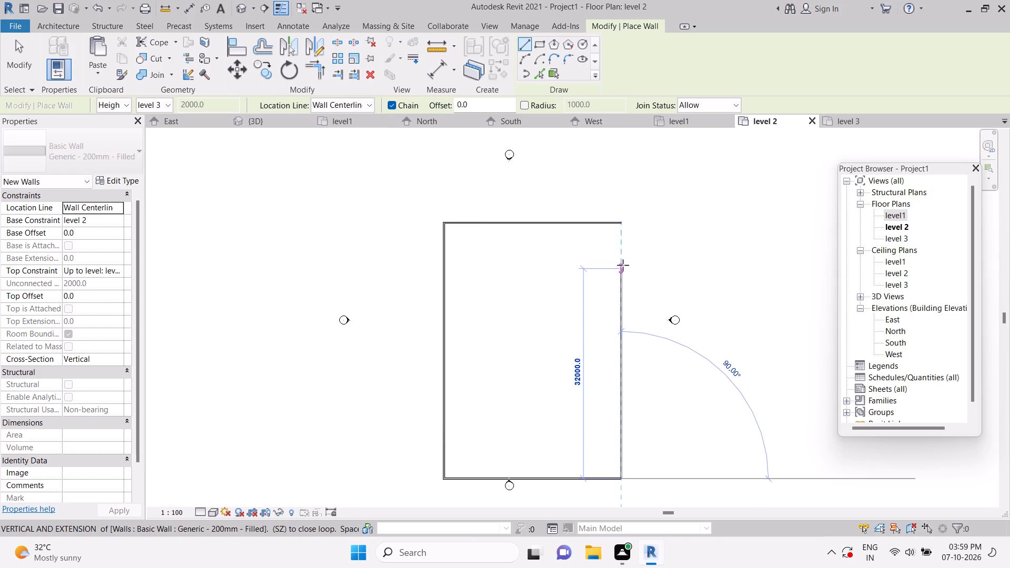
double_click(625, 227)
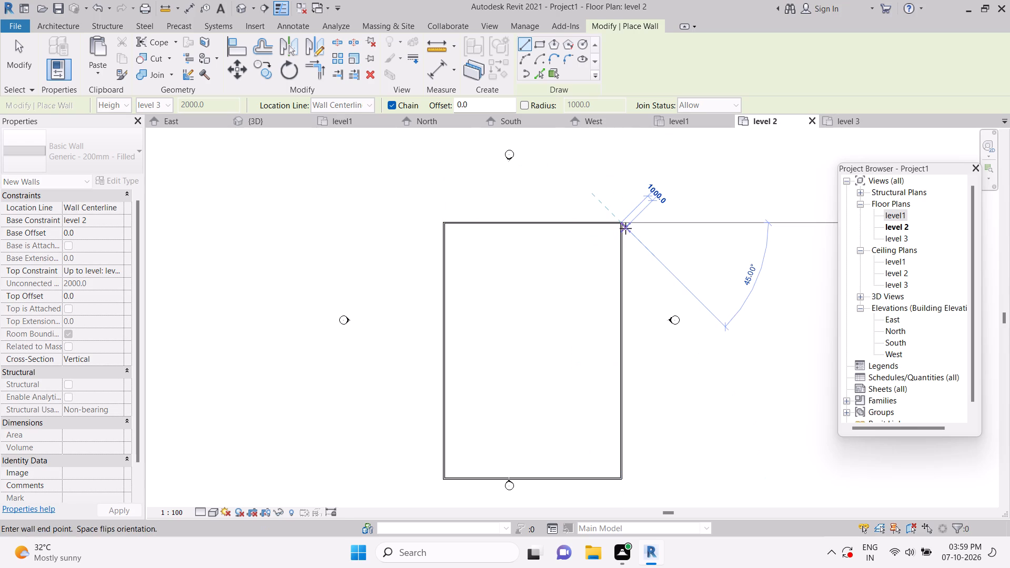
key("Delete")
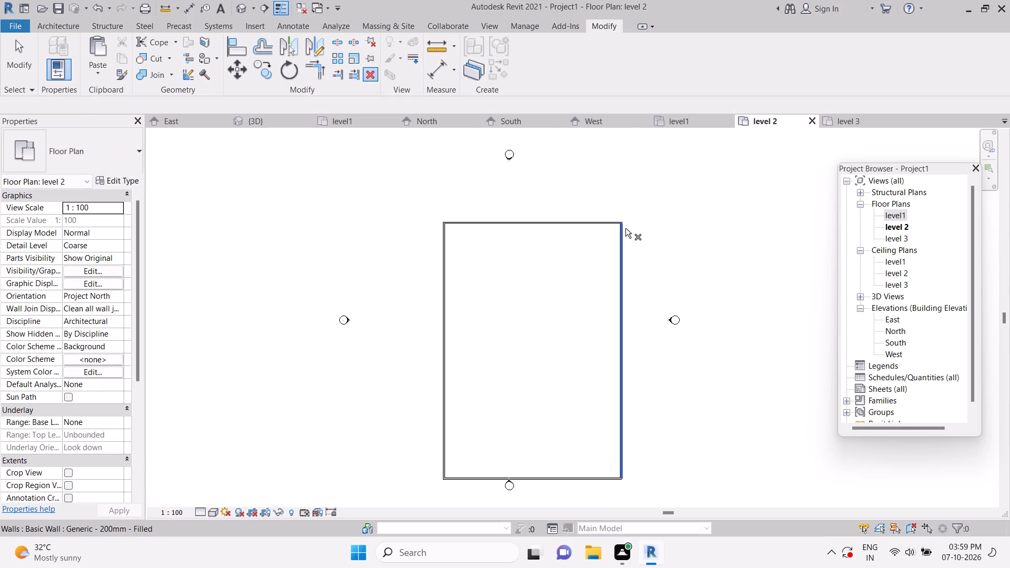
key("Escape")
Examine the closed level 2 wall rectangle in plan and its stacking on the level1 walls in the 3D view.
scroll(541, 422, "up", 2)
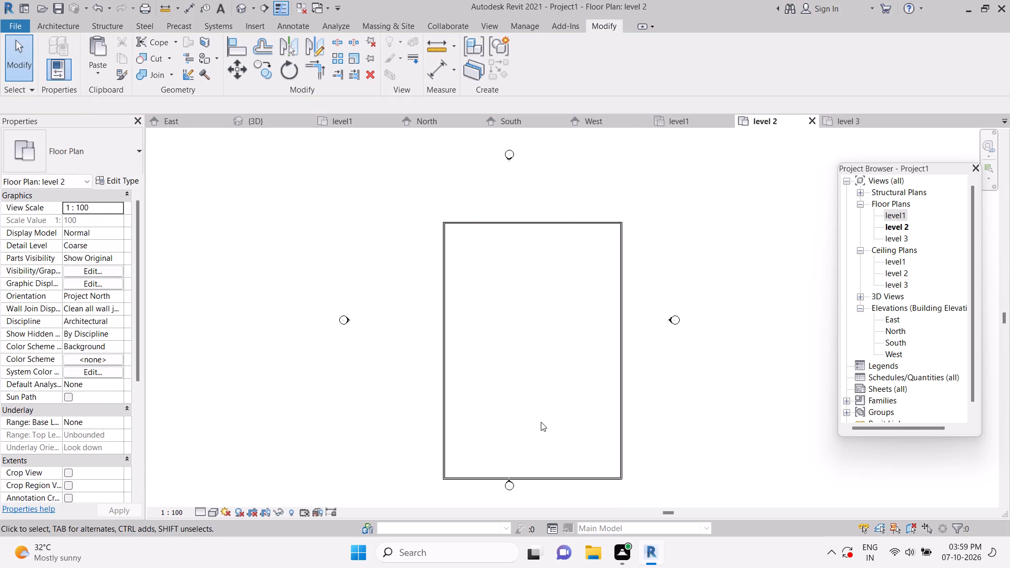
scroll(541, 422, "up", 2)
scroll(541, 421, "down", 4)
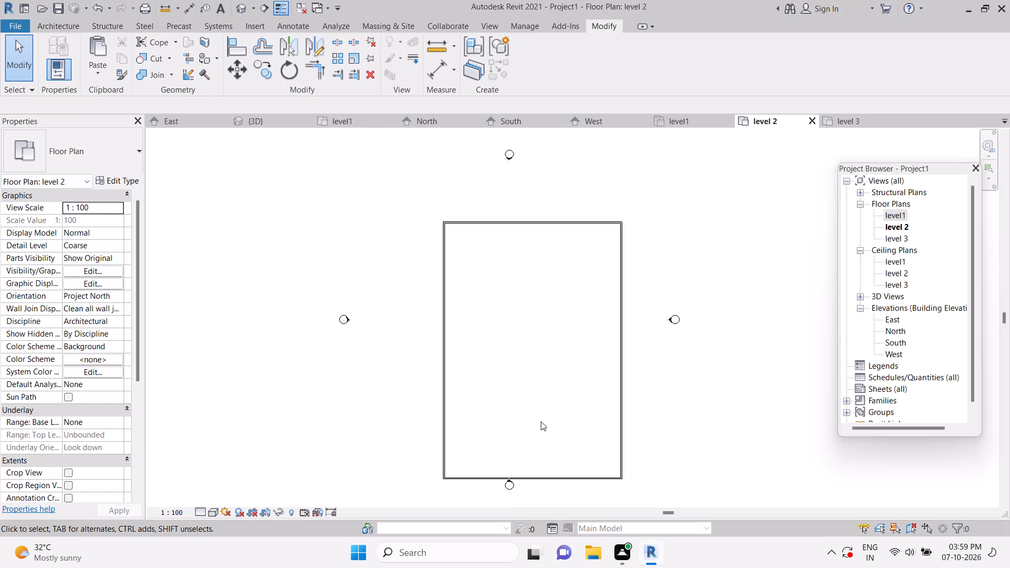
scroll(541, 421, "up", 3)
scroll(534, 447, "down", 3)
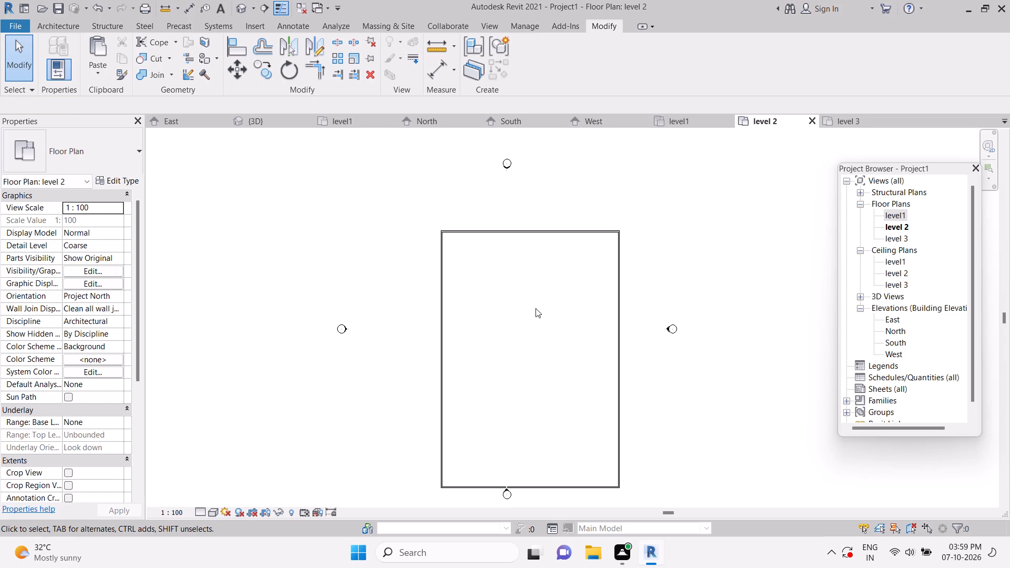
left_click(506, 228)
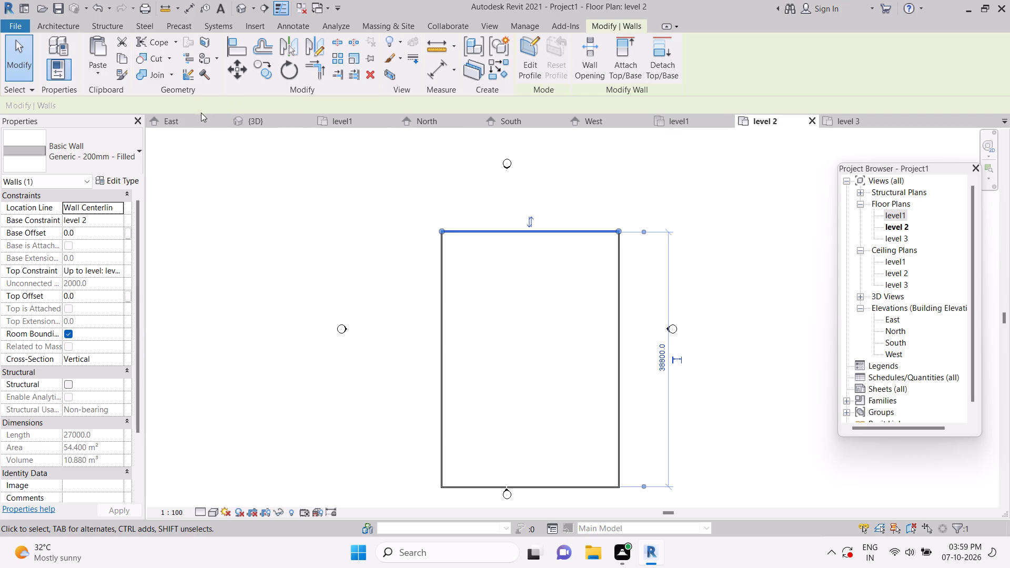
left_click(267, 118)
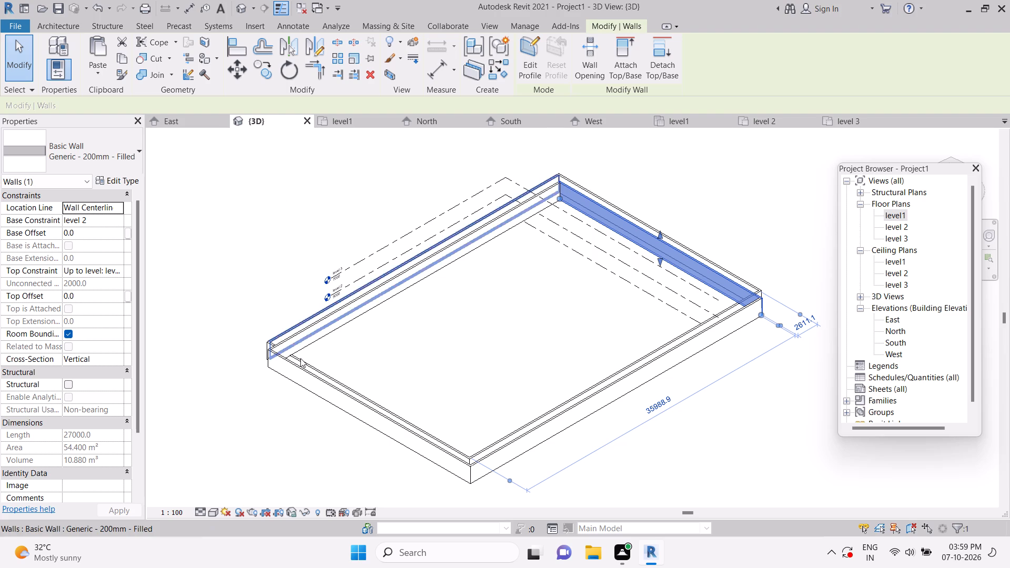
scroll(300, 358, "up", 4)
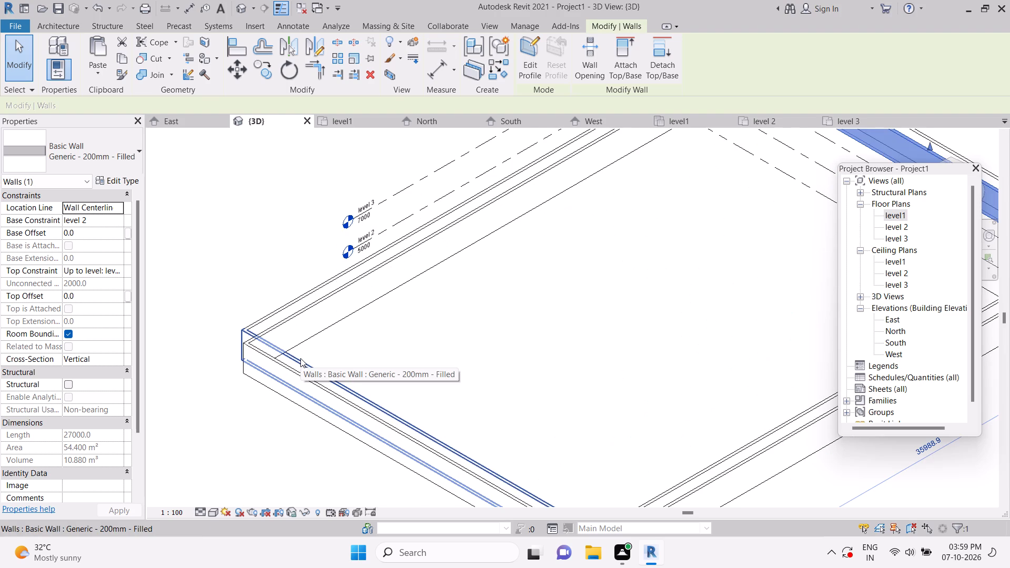
scroll(300, 358, "up", 4)
scroll(300, 358, "down", 5)
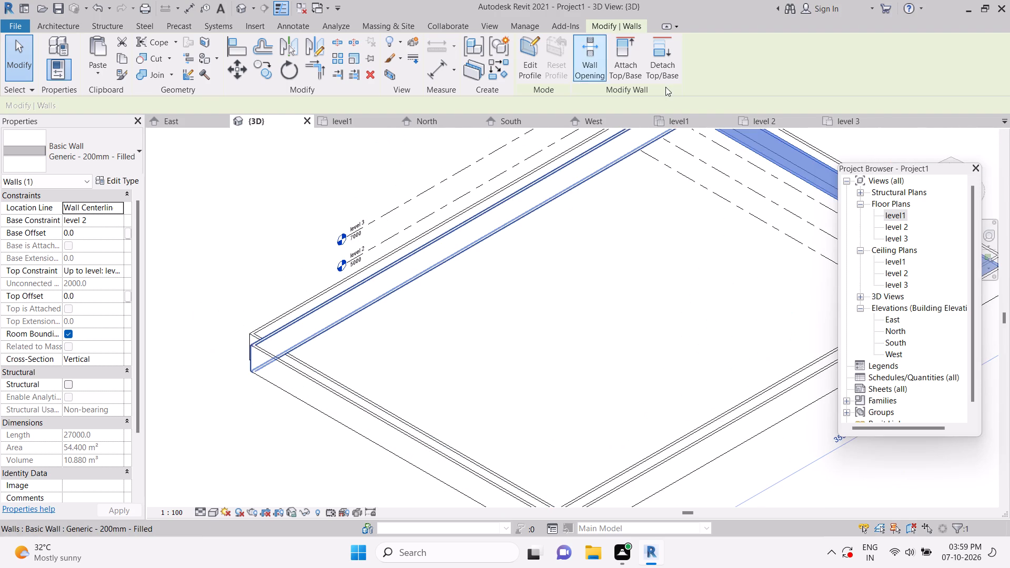
Compare the level1 ceiling plan with the level 2, level 3 and level1 floor plans to check where walls exist.
left_click(687, 123)
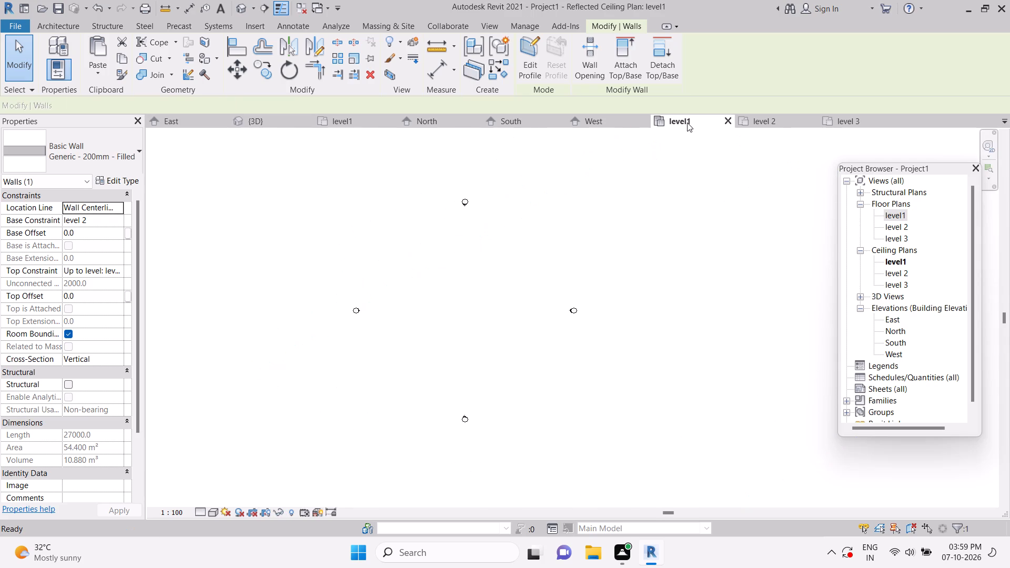
scroll(537, 282, "up", 4)
scroll(537, 282, "down", 2)
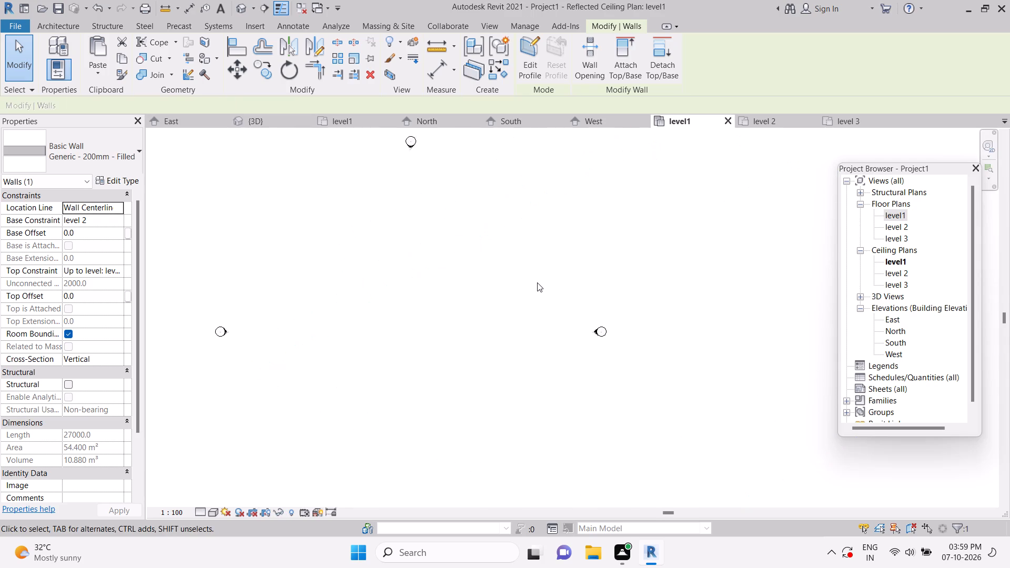
scroll(537, 282, "down", 2)
scroll(320, 369, "up", 6)
scroll(320, 368, "down", 5)
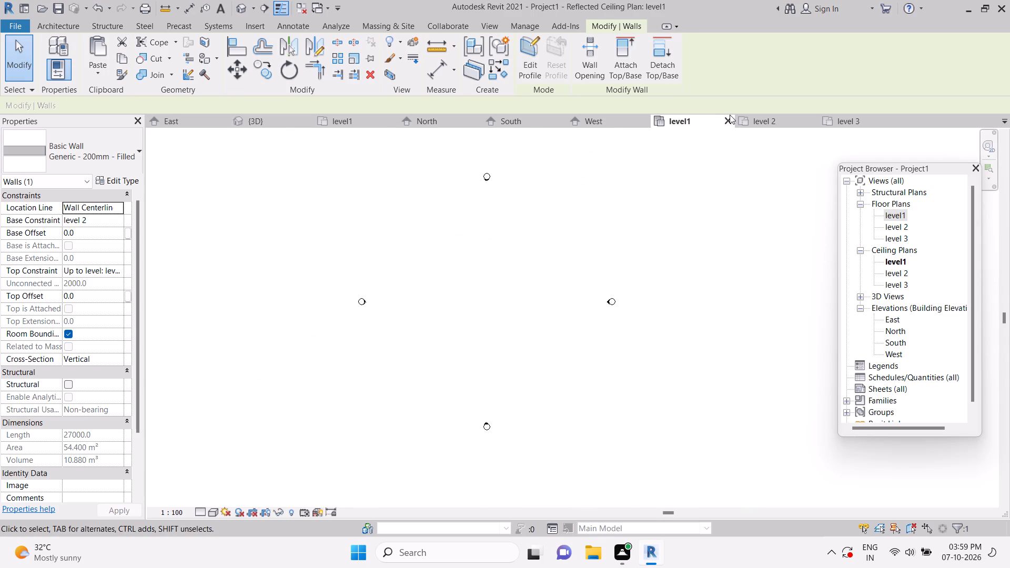
left_click(753, 123)
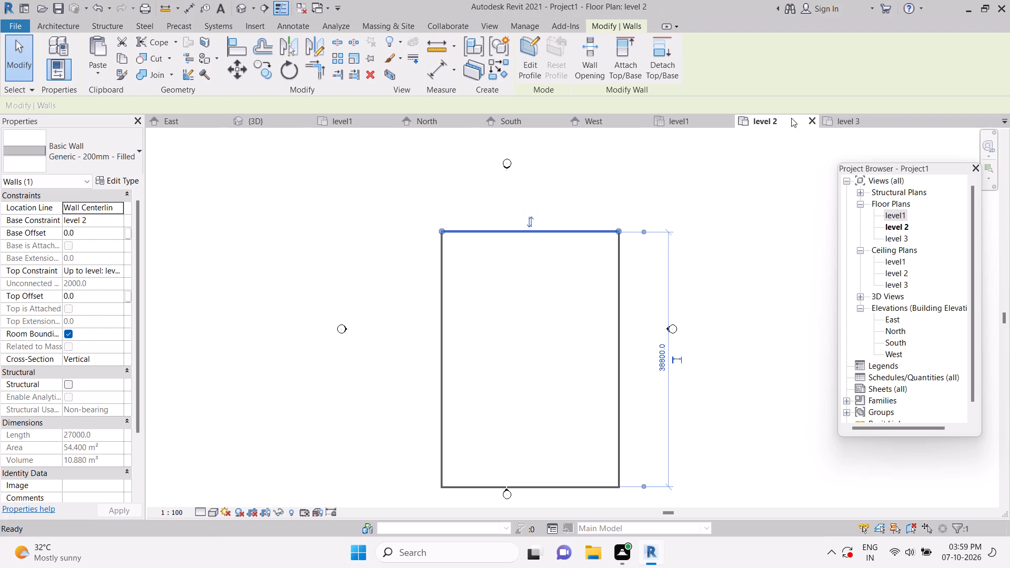
left_click(719, 273)
left_click(719, 273)
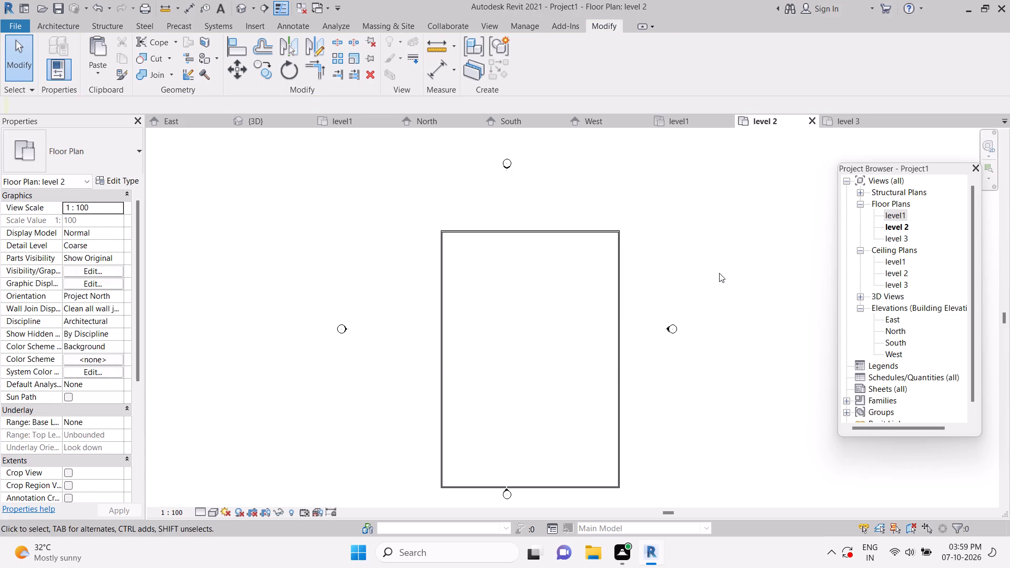
left_click(854, 115)
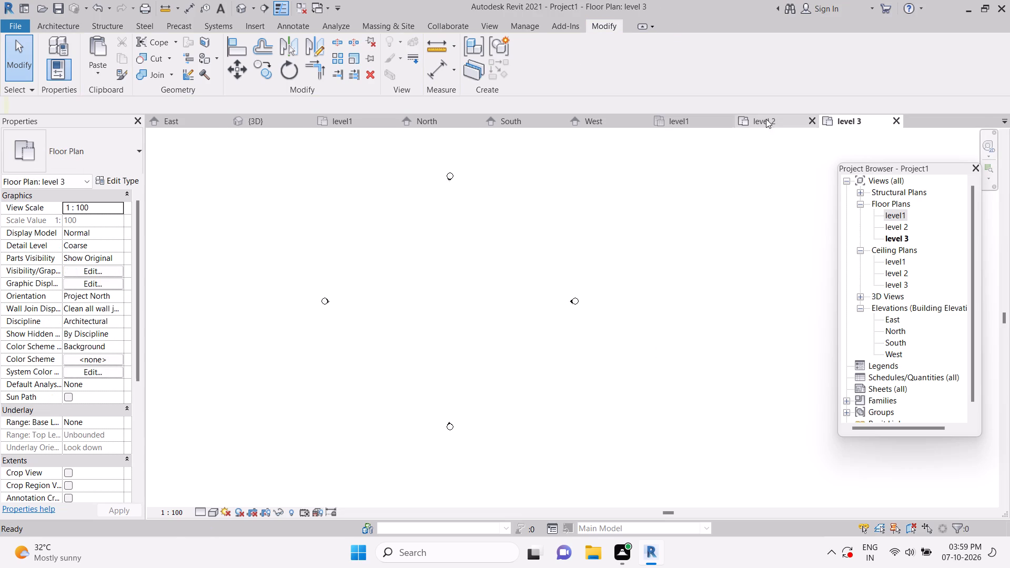
left_click(694, 120)
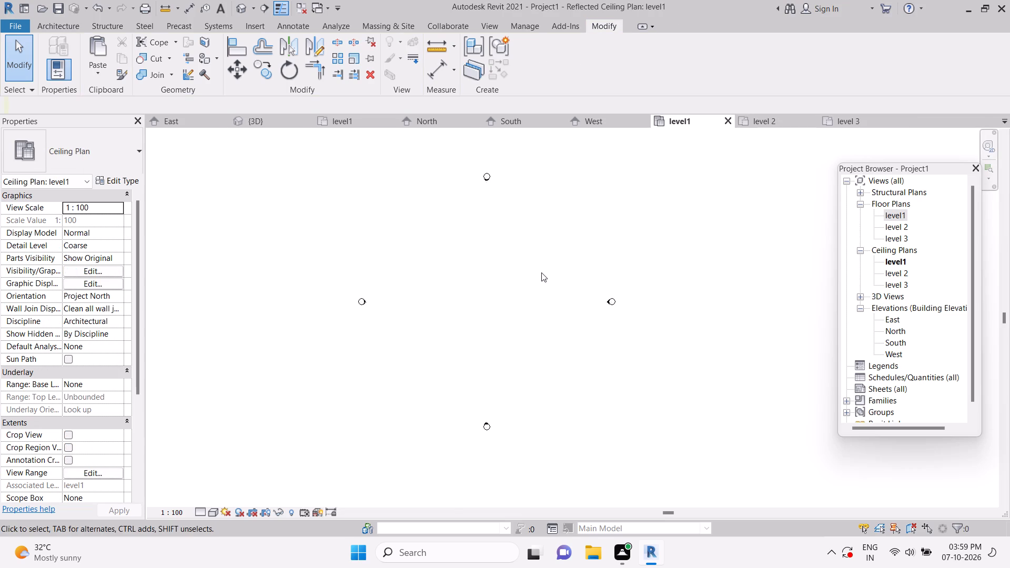
scroll(541, 272, "up", 3)
scroll(541, 272, "down", 5)
double_click(895, 217)
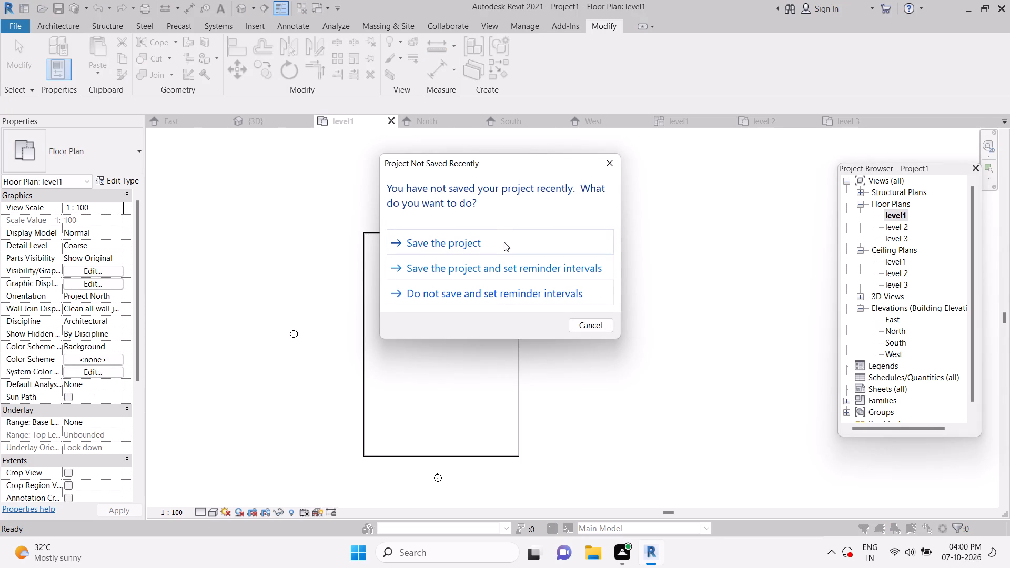
Save the project as "3d modern" in the English folder.
left_click(504, 242)
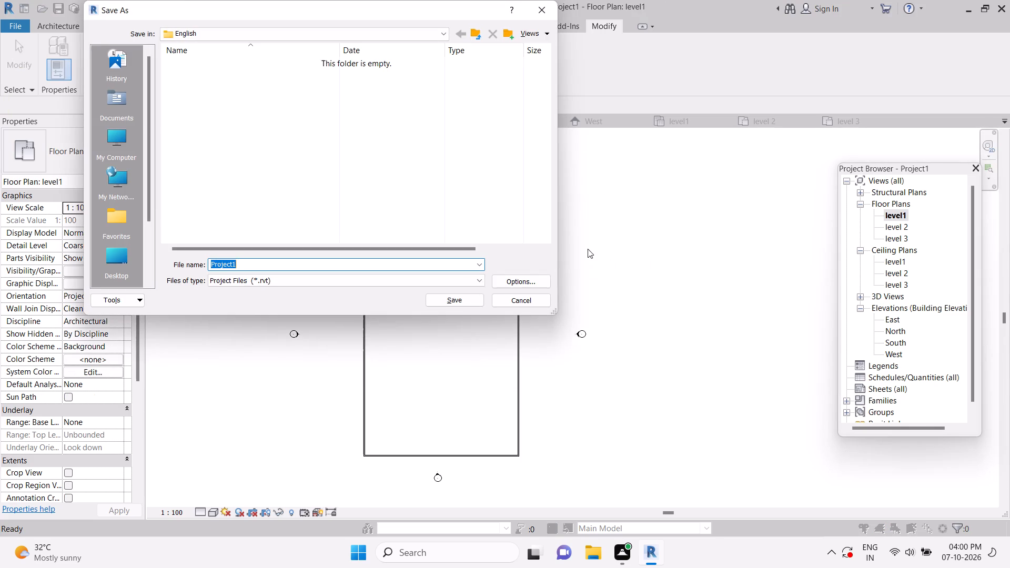
left_click(437, 259)
key("BackSpace")
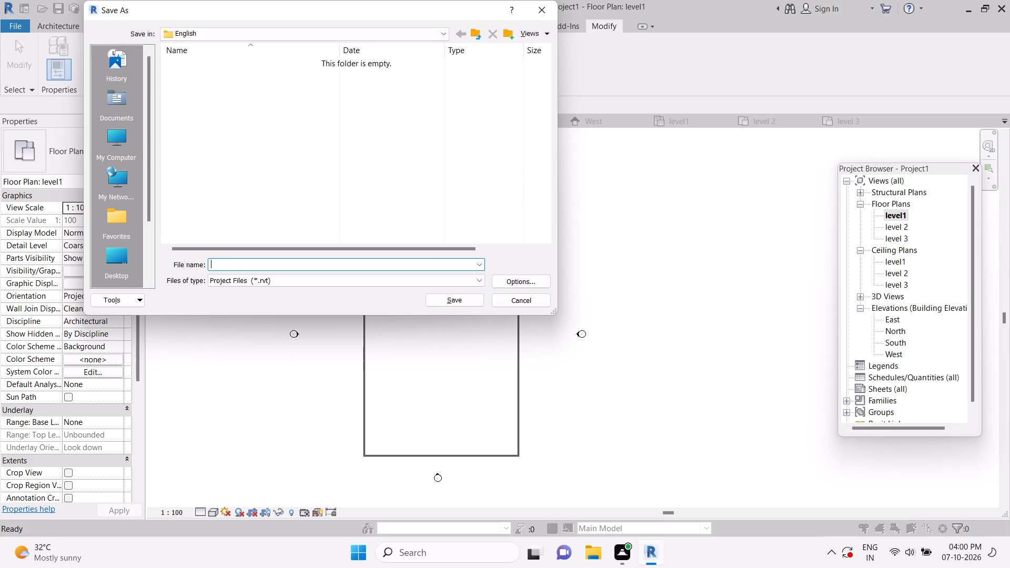
type("3d")
key("space")
type("modern")
left_click(445, 299)
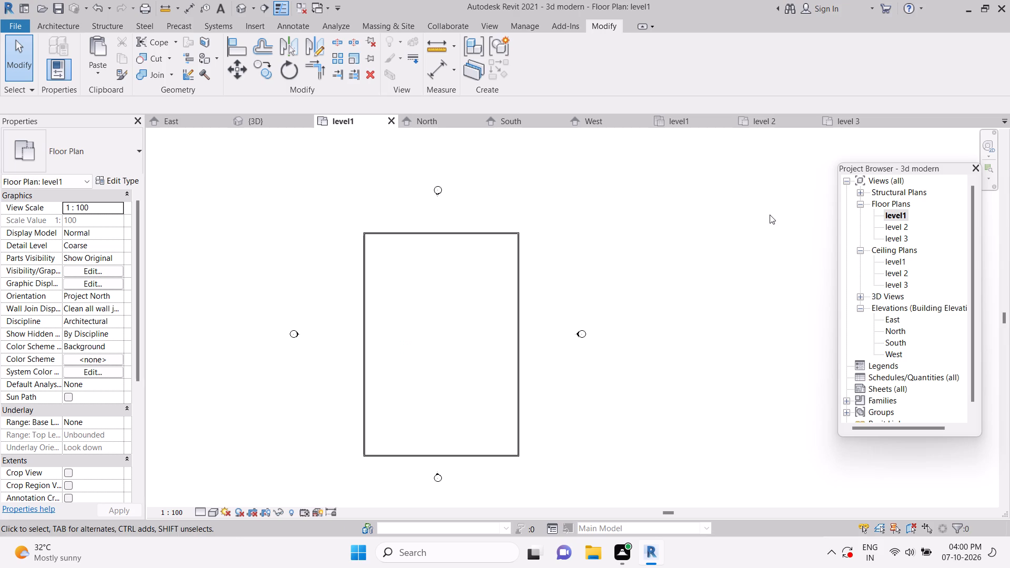
Review the level 2, level 3 and level1 floor plans in turn.
double_click(892, 225)
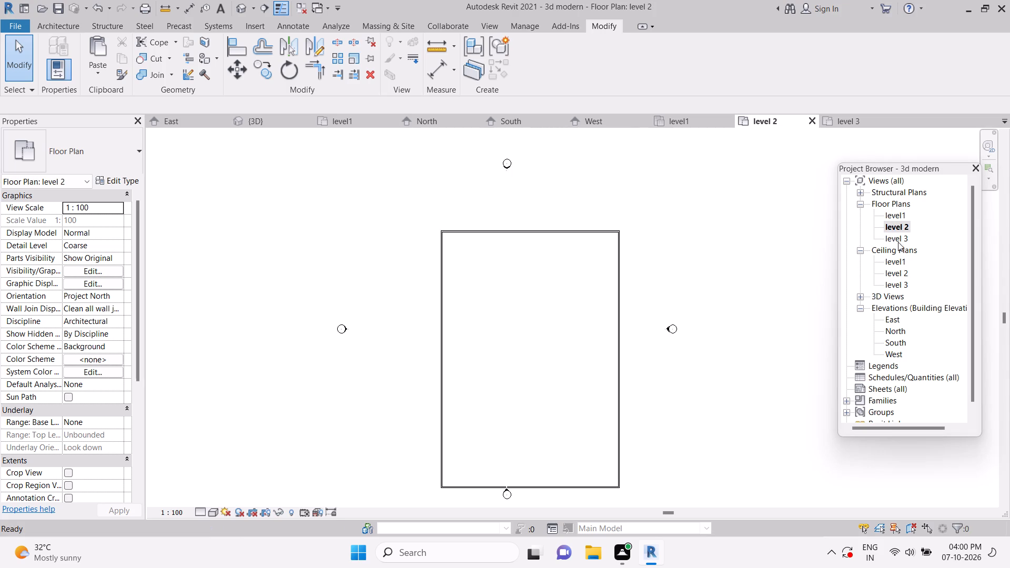
double_click(897, 240)
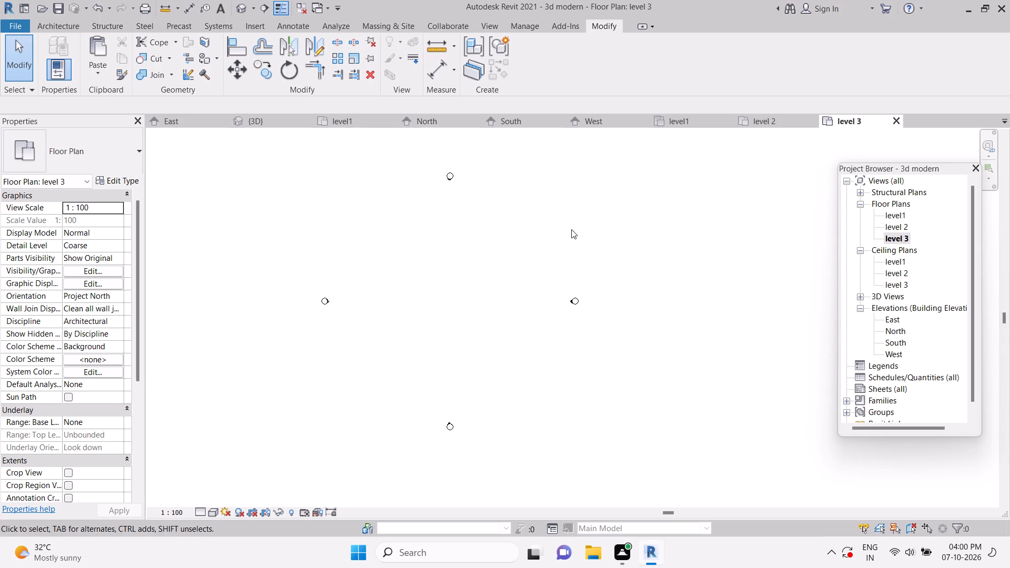
double_click(902, 219)
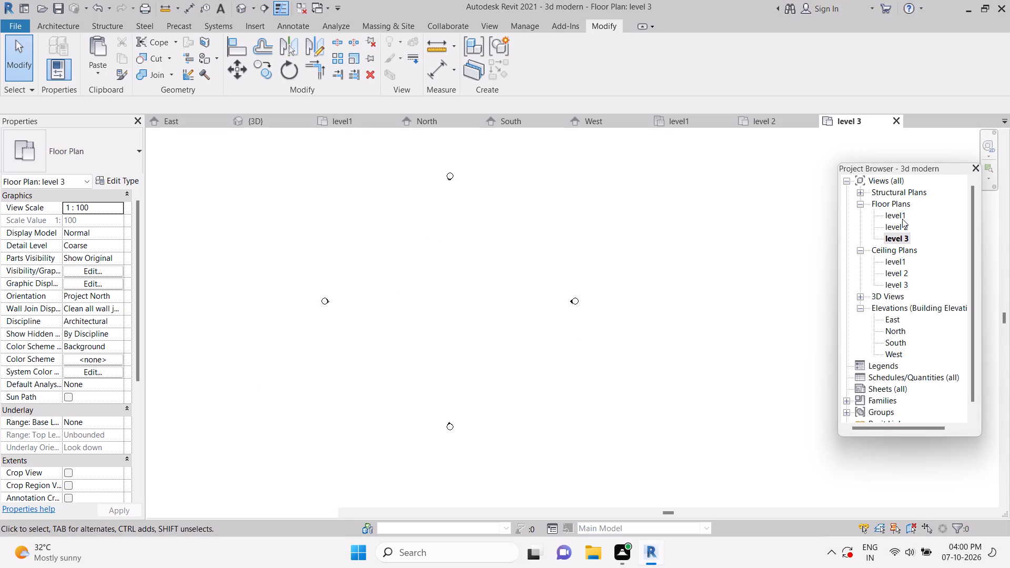
Examine the stacked walls in the 3D view and check the top constraint of one long level 2 wall.
double_click(897, 299)
double_click(897, 299)
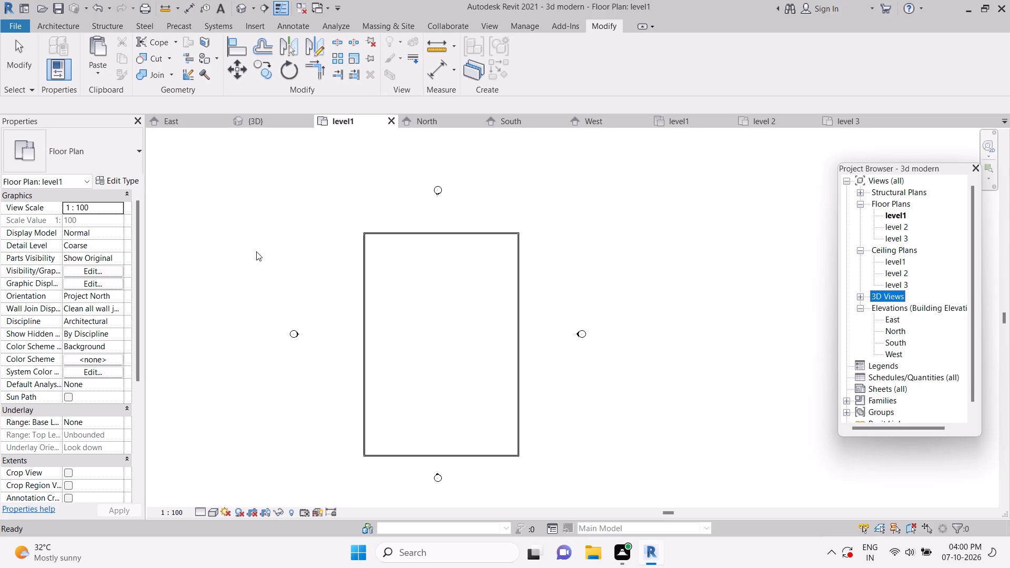
left_click(266, 124)
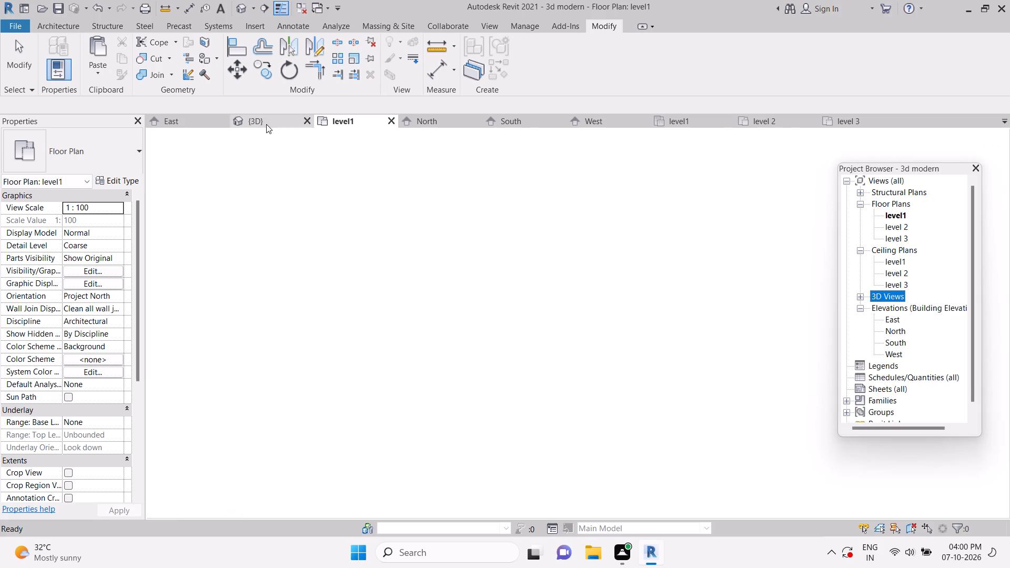
scroll(436, 394, "up", 4)
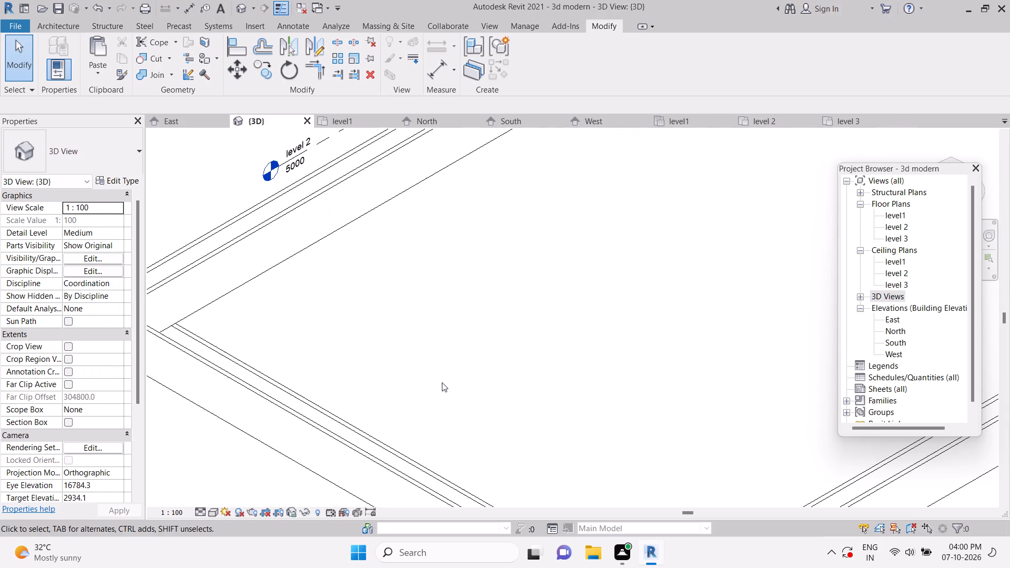
scroll(442, 382, "down", 2)
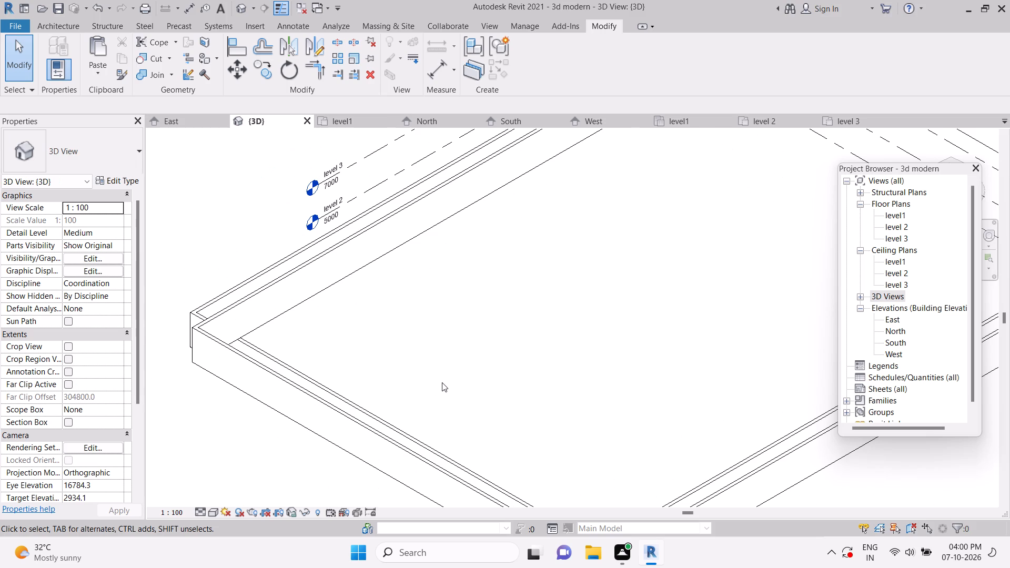
scroll(399, 329, "up", 4)
scroll(399, 328, "down", 4)
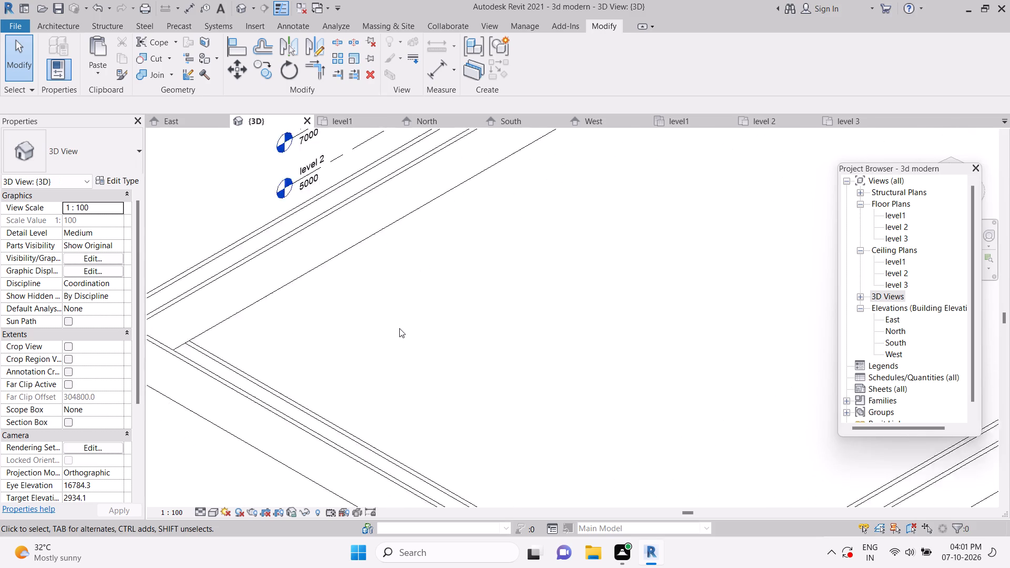
scroll(399, 328, "down", 2)
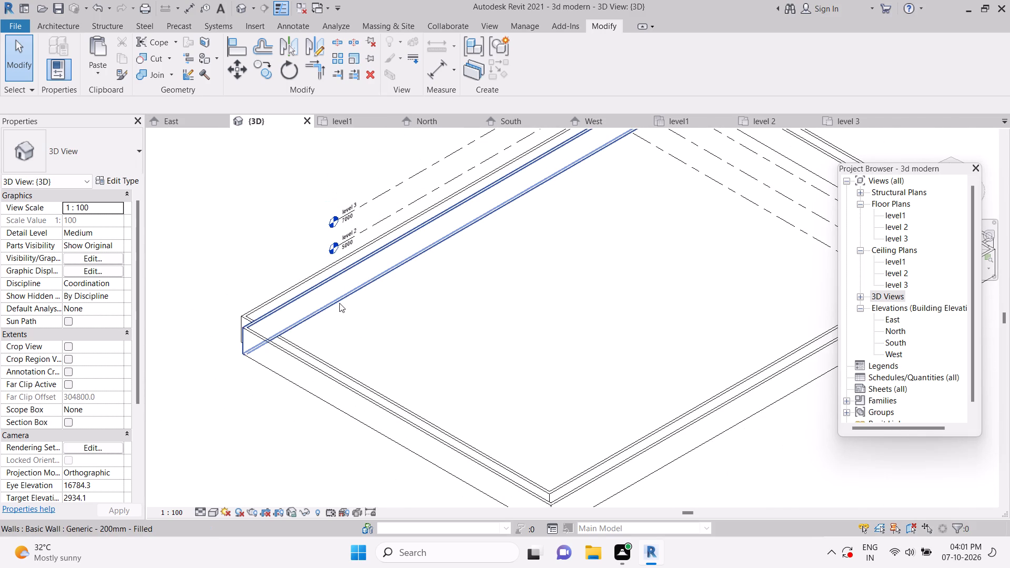
left_click(339, 302)
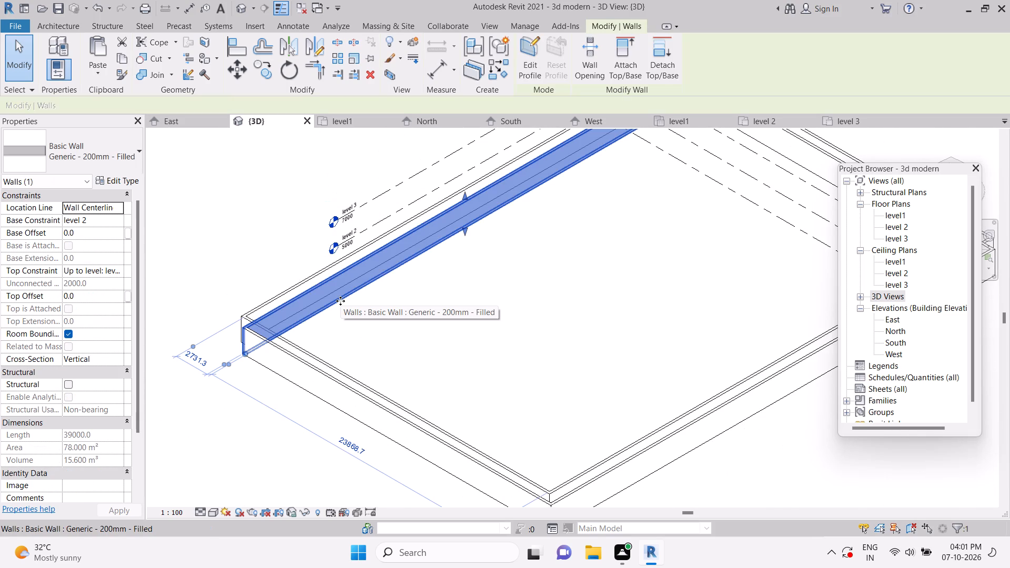
left_click(340, 301)
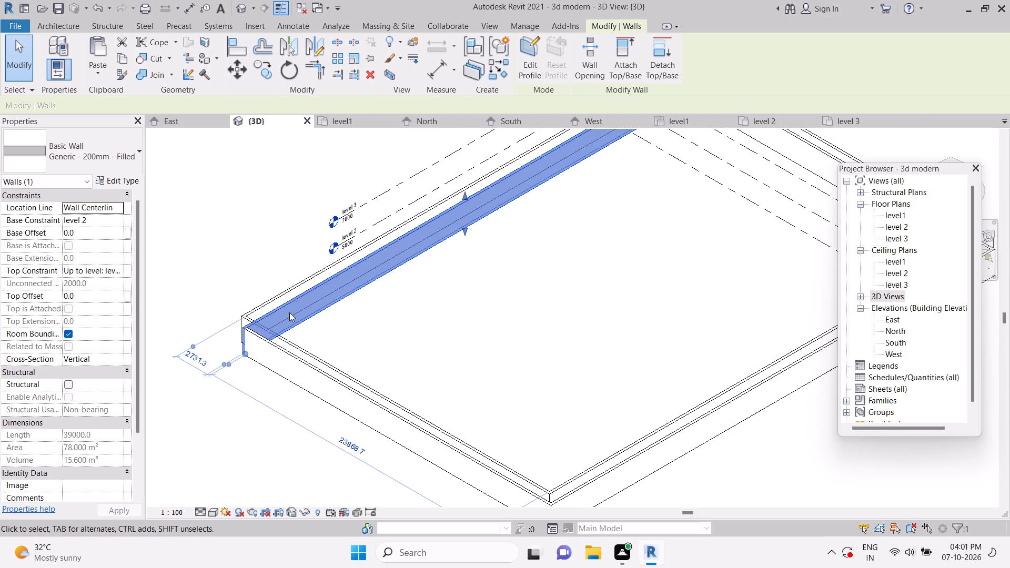
left_click(93, 269)
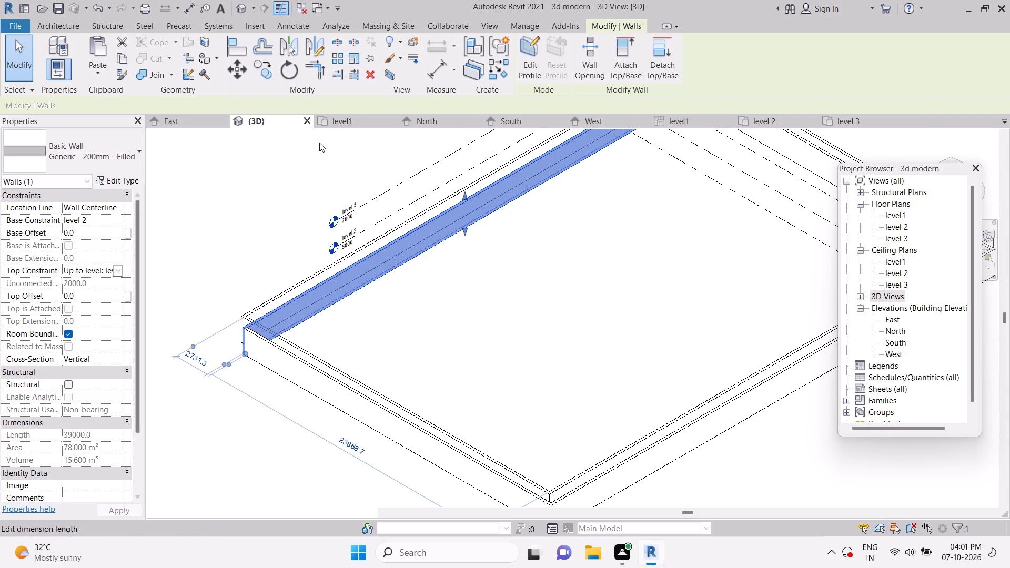
Check the top constraint of each of the four walls in the level1 floor plan.
left_click(357, 123)
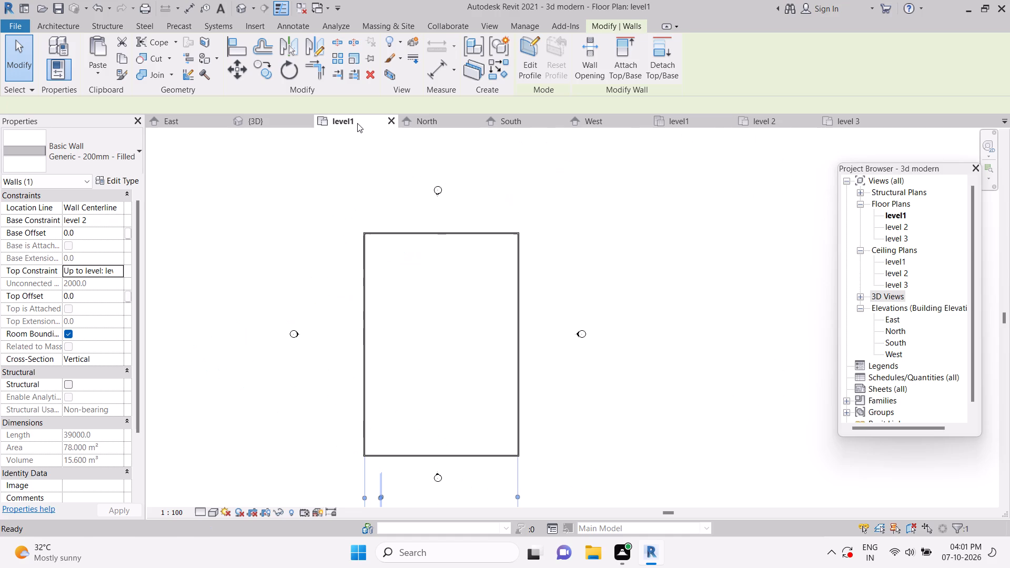
left_click(403, 235)
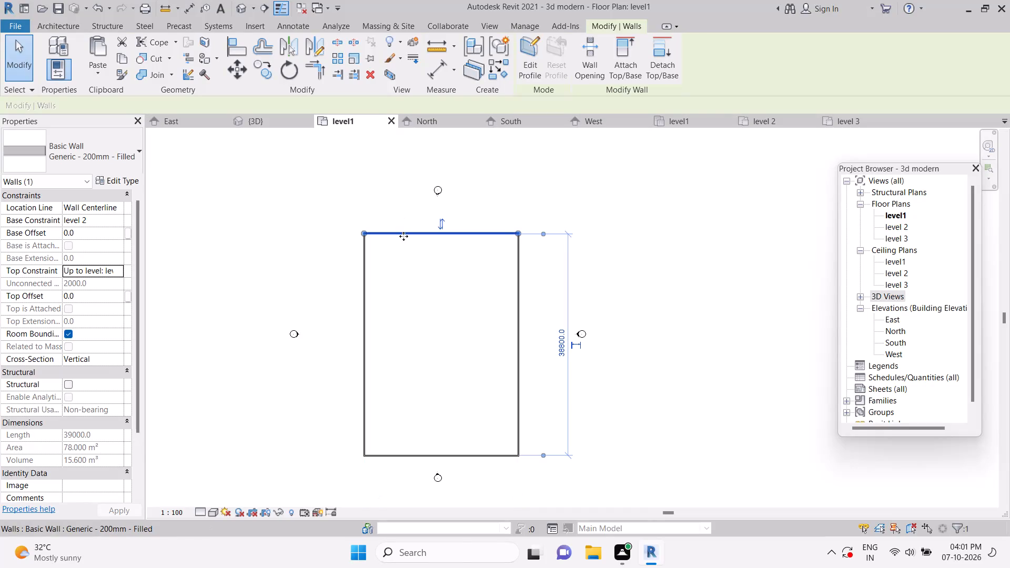
left_click(115, 274)
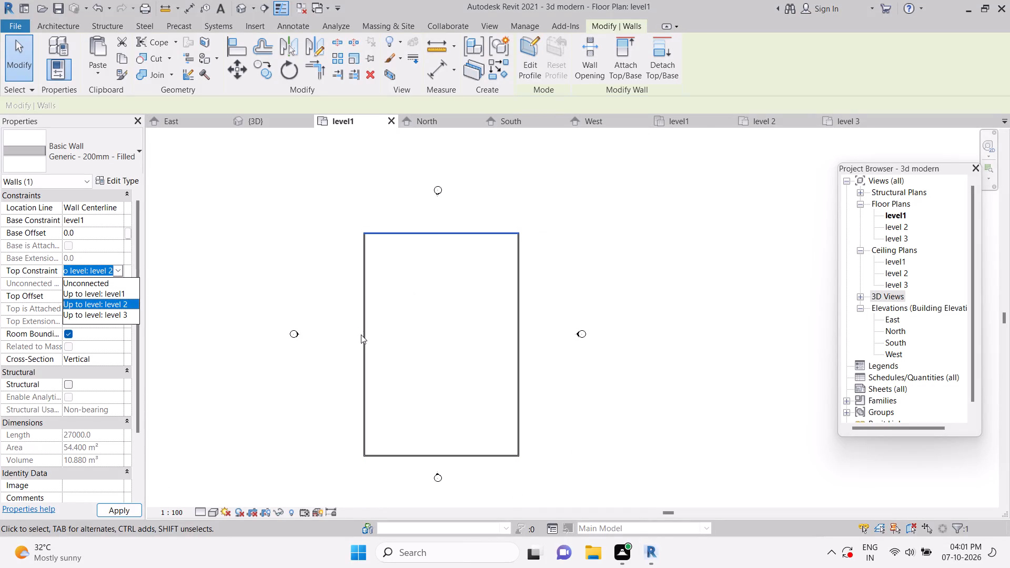
left_click(370, 344)
left_click(362, 351)
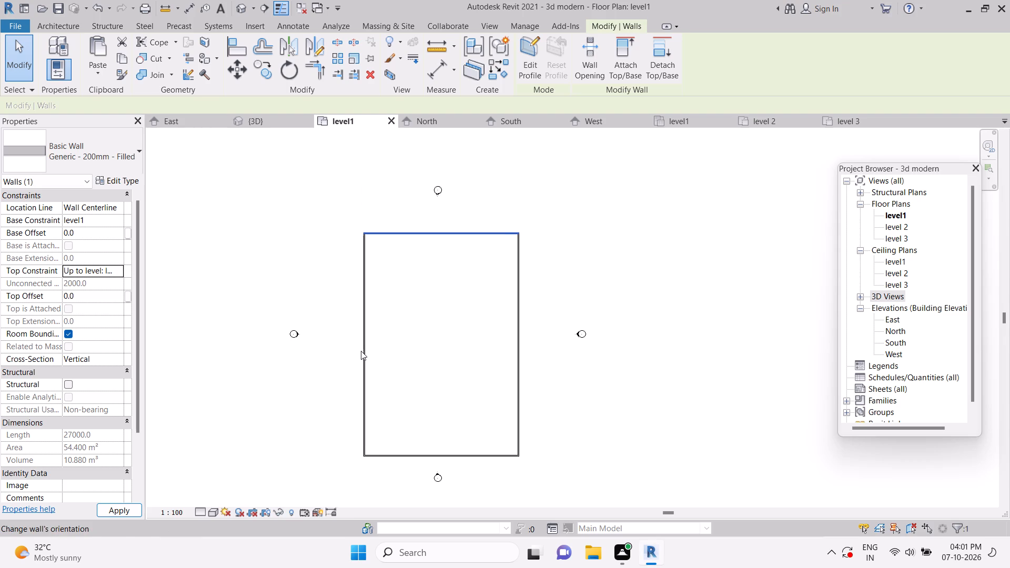
left_click(118, 271)
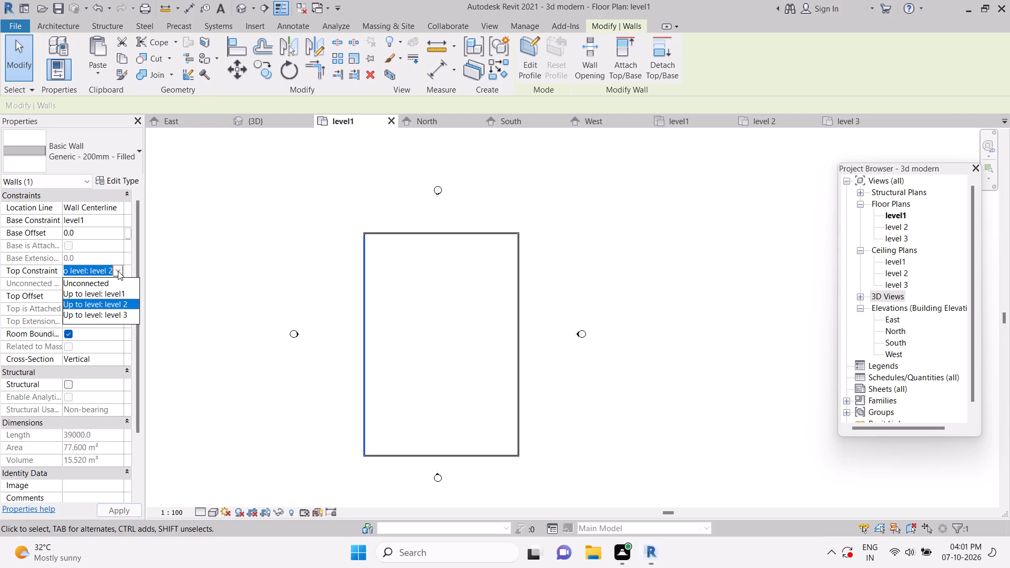
left_click(518, 377)
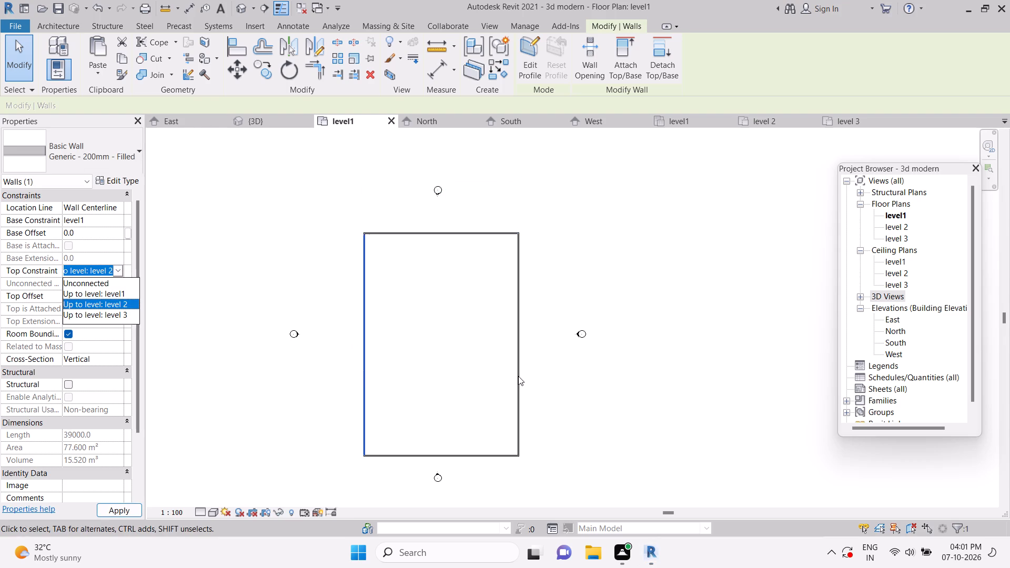
left_click(518, 376)
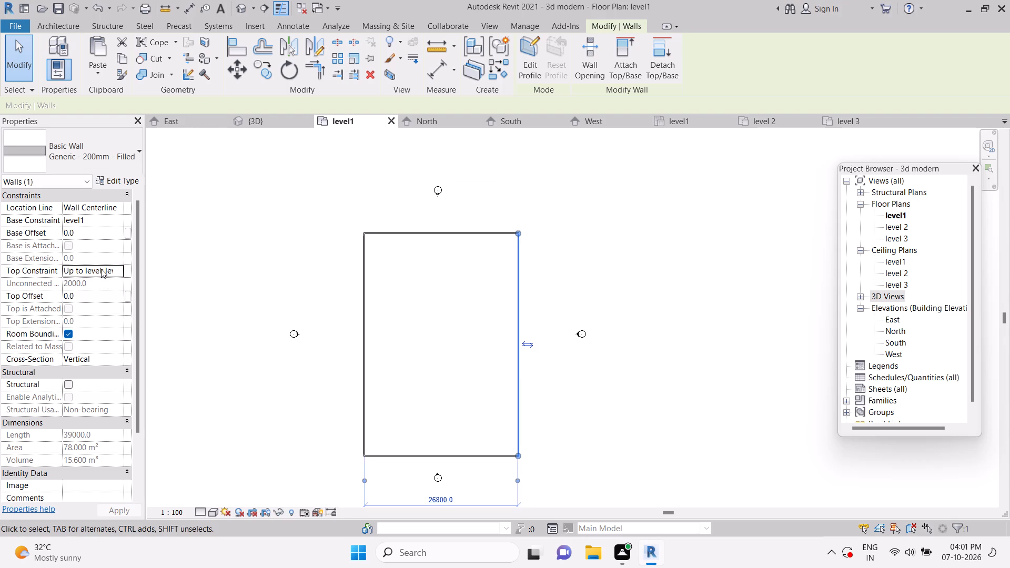
left_click(114, 271)
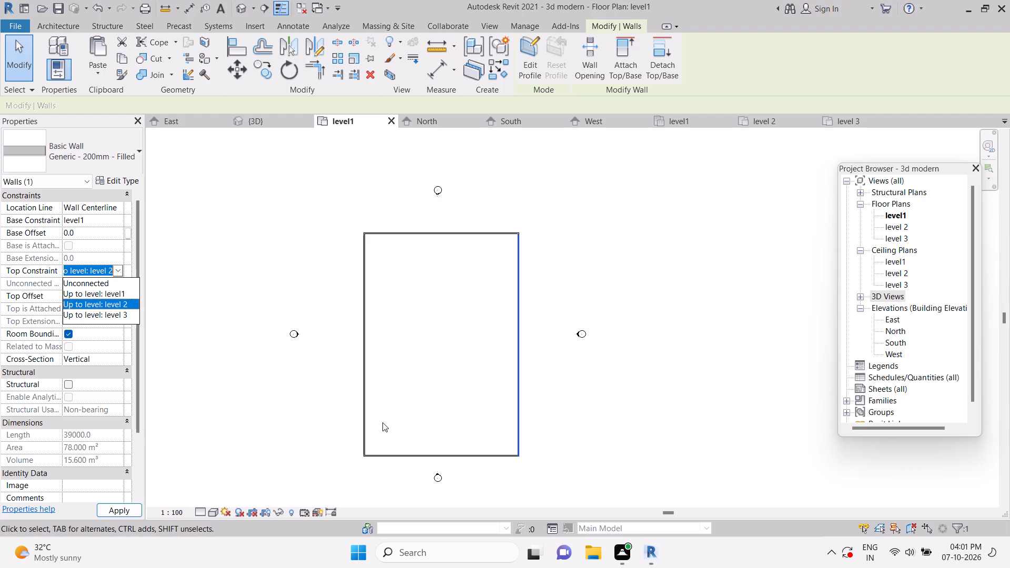
left_click(424, 459)
left_click(424, 459)
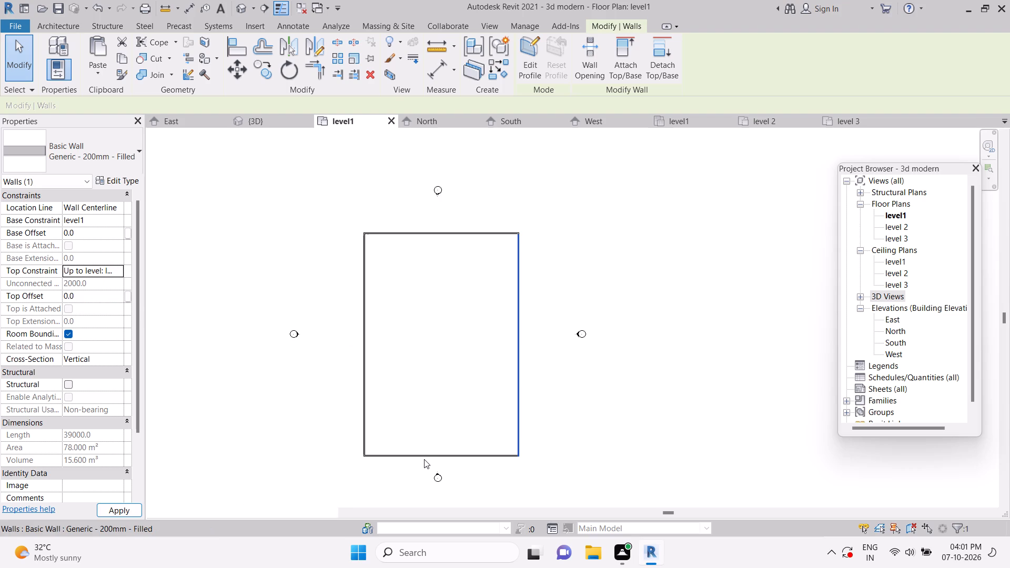
left_click(424, 454)
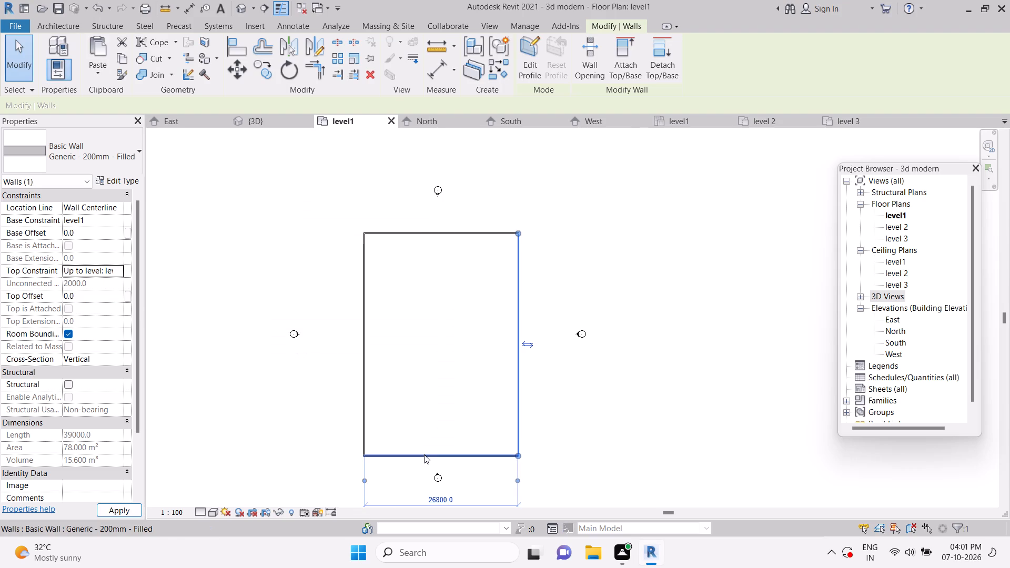
left_click(424, 454)
left_click(424, 454)
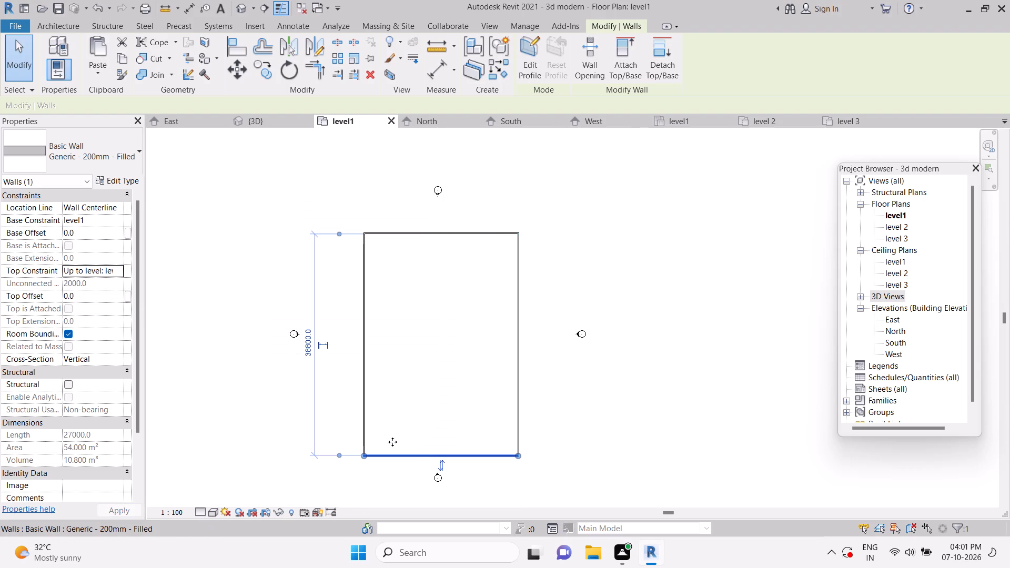
left_click(117, 269)
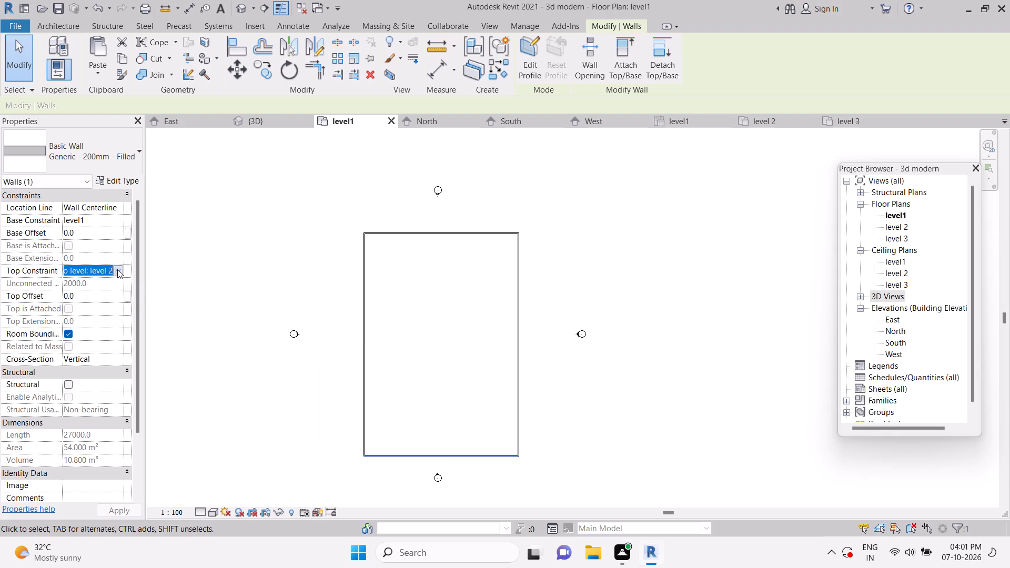
right_click_drag(117, 269, 129, 279)
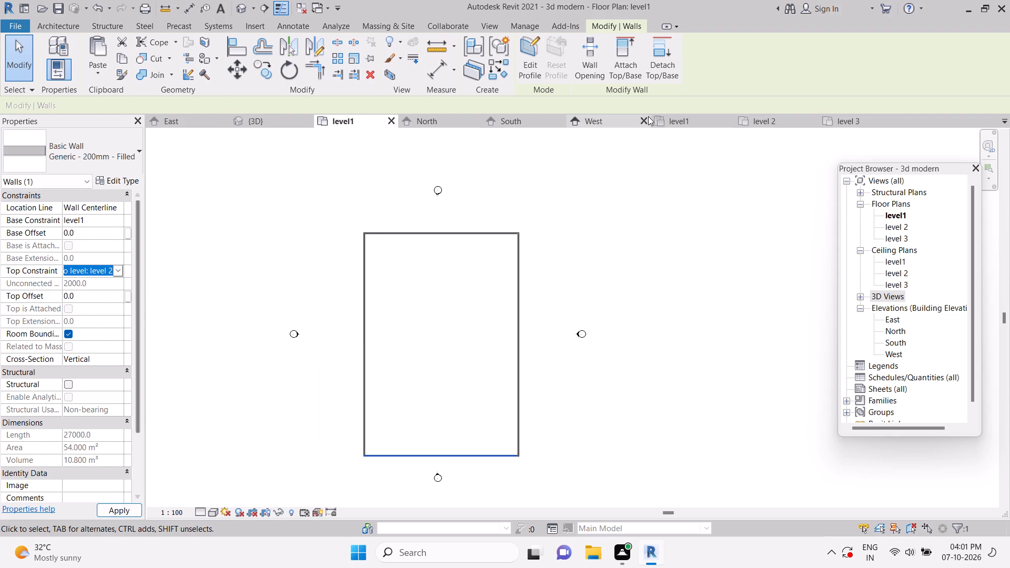
Close the level1 ceiling plan, the level 2 and level 3 plans and all four elevation views, keeping {3D} and the level1 floor plan open.
right_click_drag(666, 114, 717, 113)
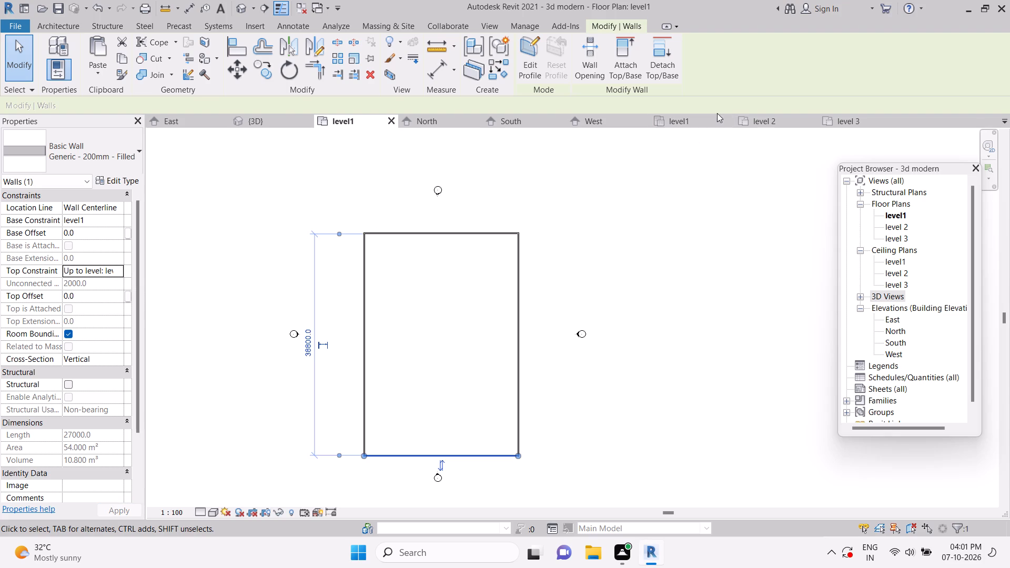
right_click_drag(717, 113, 728, 123)
left_click(728, 123)
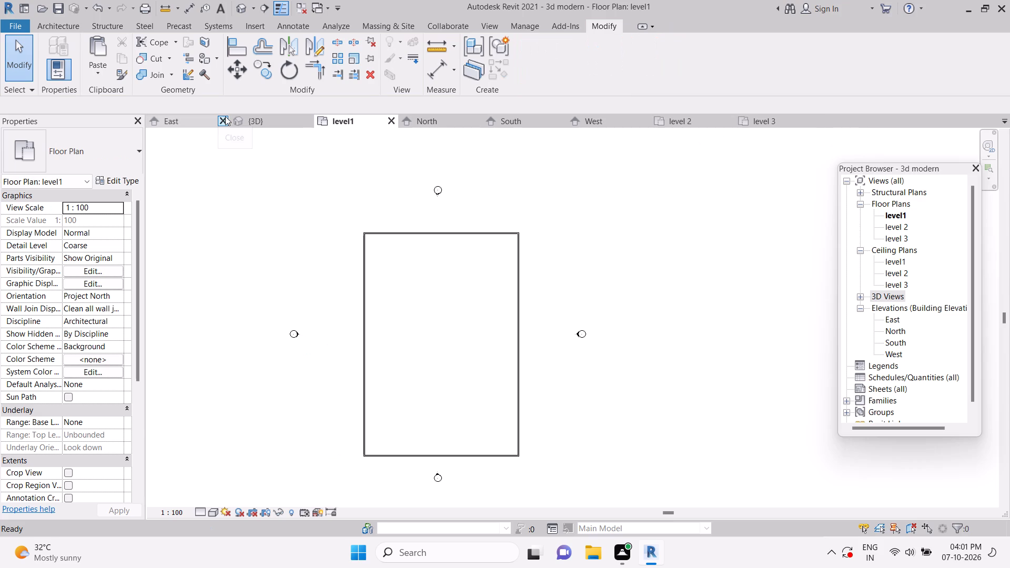
left_click(723, 118)
left_click(723, 119)
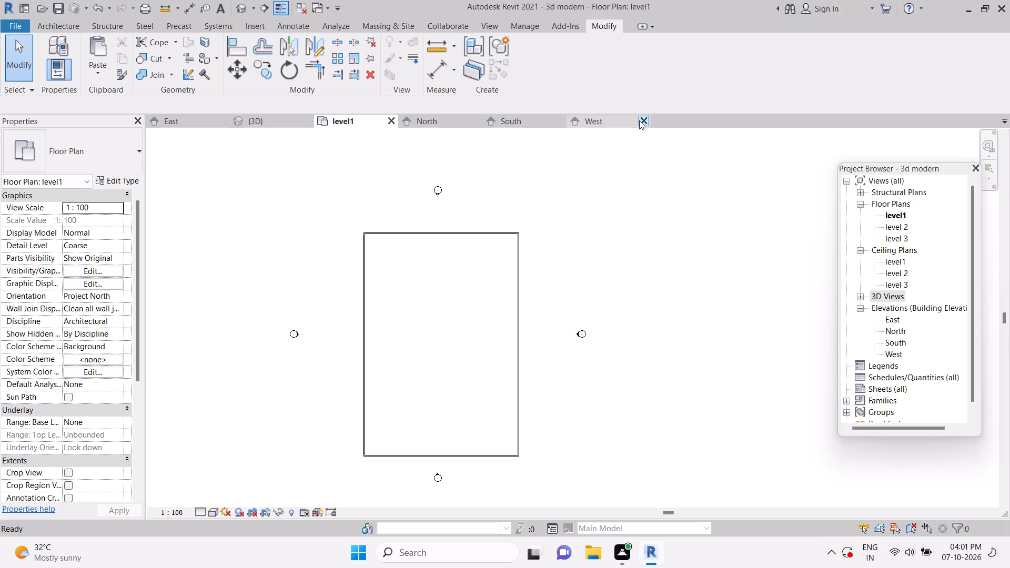
left_click(639, 120)
left_click(560, 124)
left_click(471, 121)
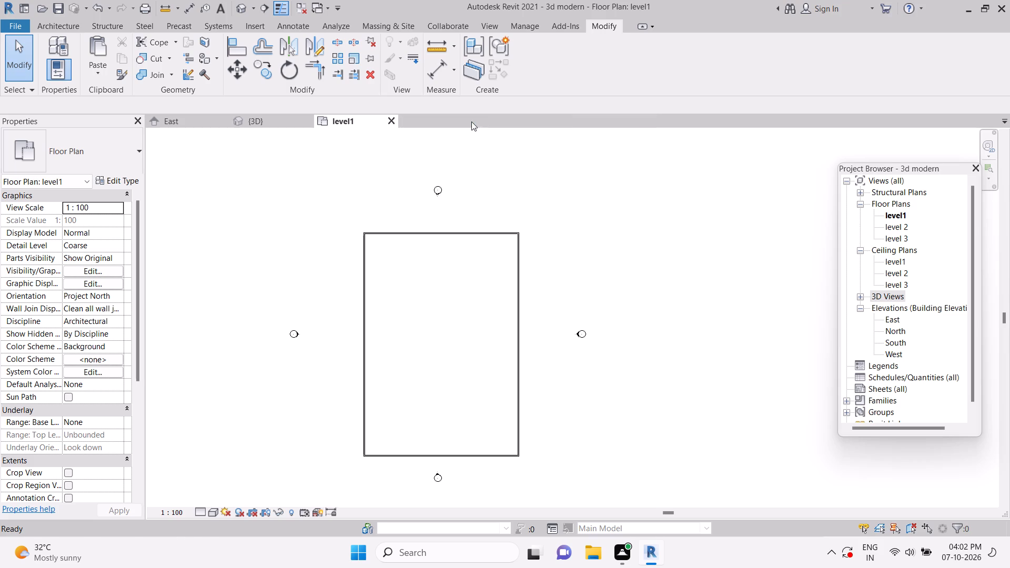
left_click(301, 122)
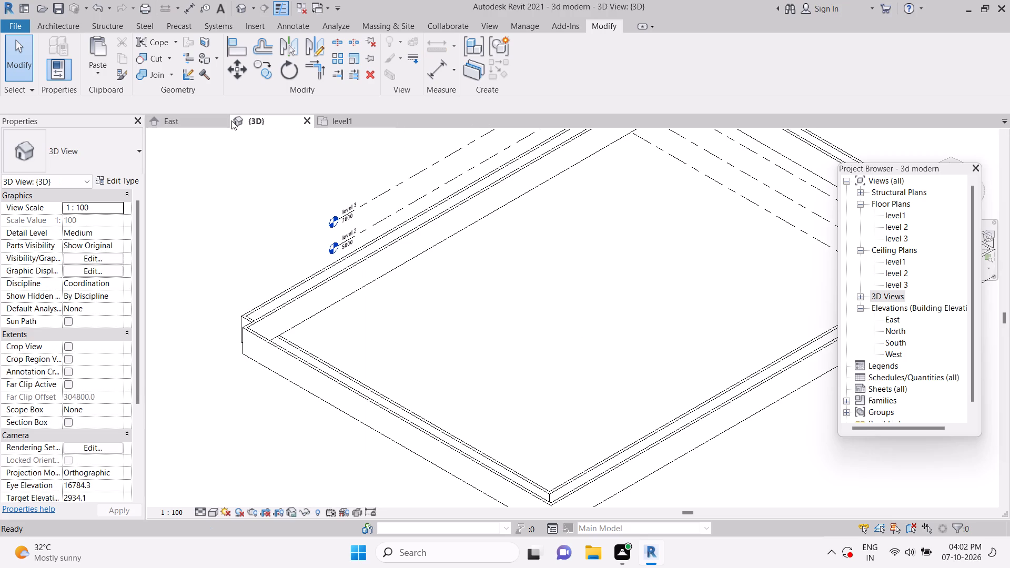
left_click(226, 121)
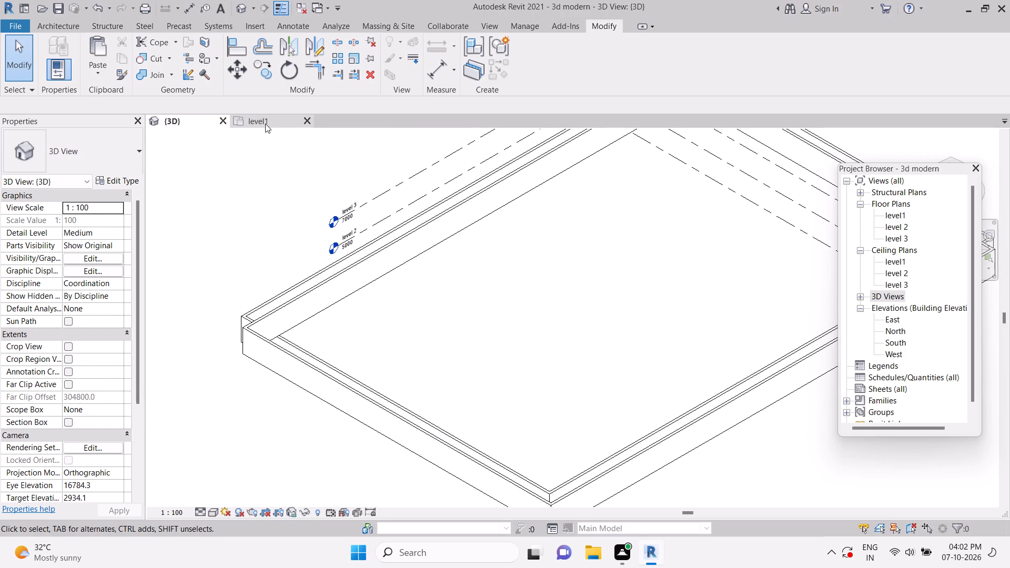
Check the top constraint of the north, west and south walls in the level 2 floor plan.
double_click(288, 121)
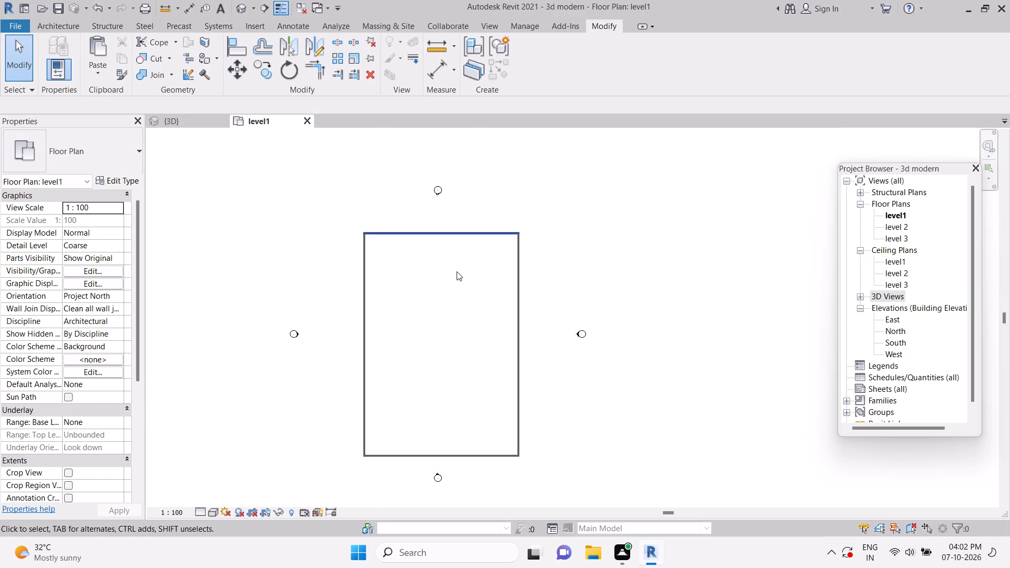
scroll(455, 251, "up", 2)
scroll(455, 251, "down", 1)
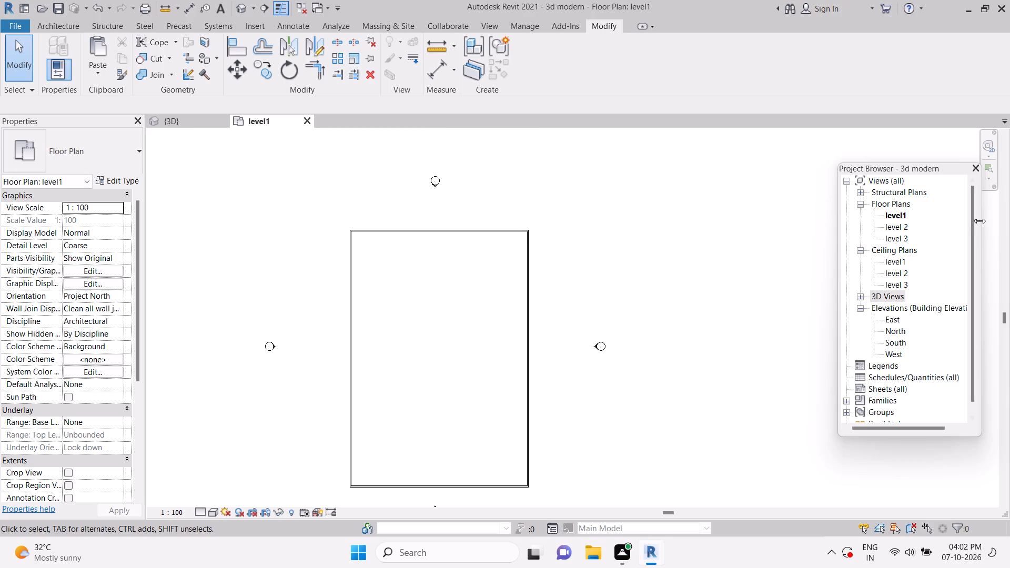
double_click(896, 221)
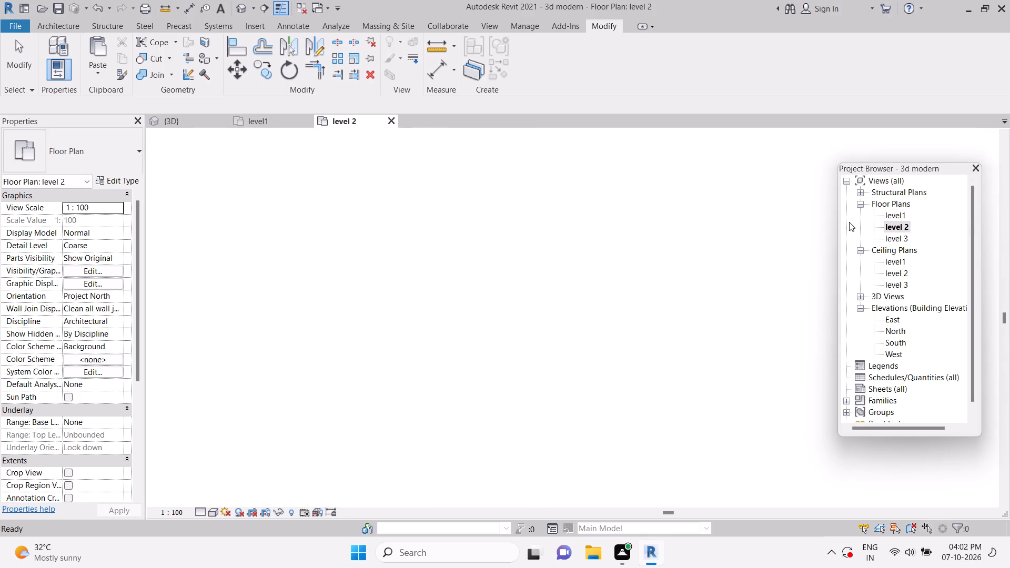
left_click(480, 249)
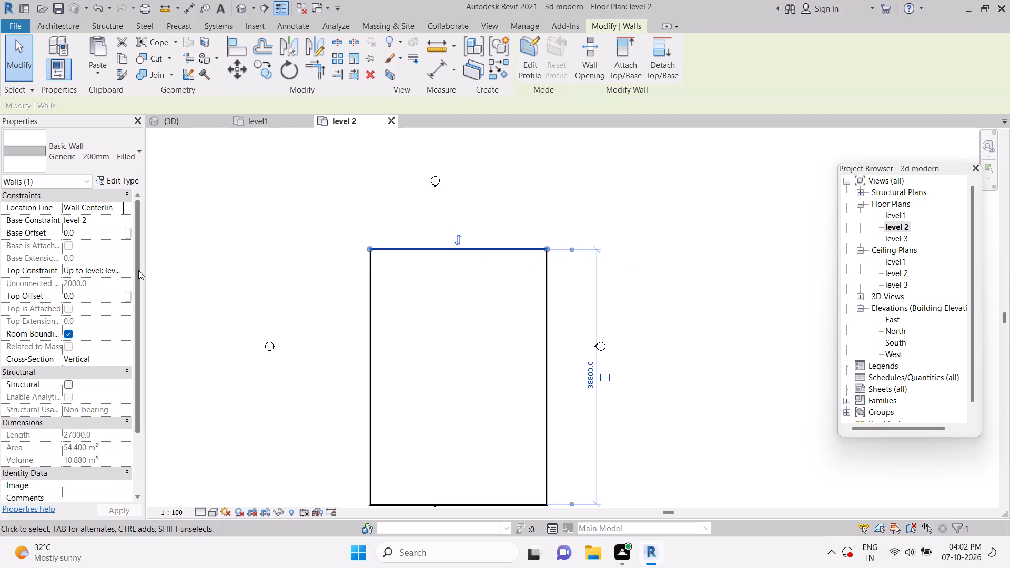
left_click(112, 271)
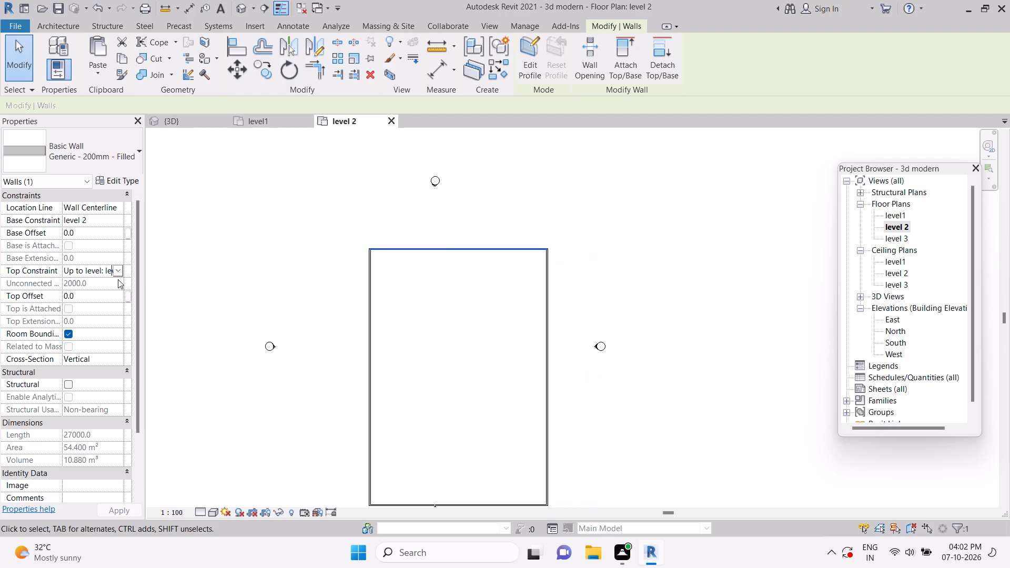
left_click(119, 271)
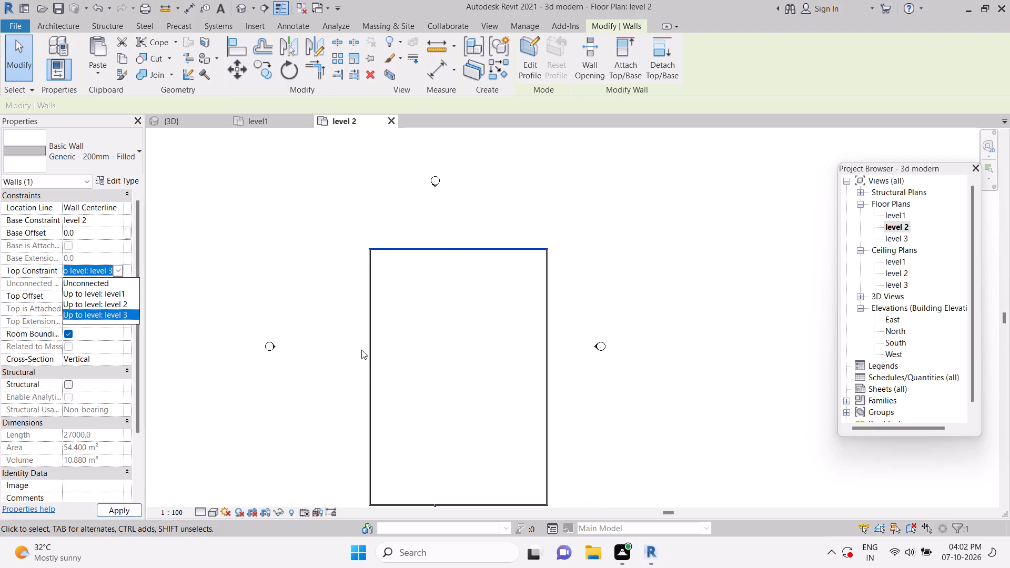
double_click(371, 363)
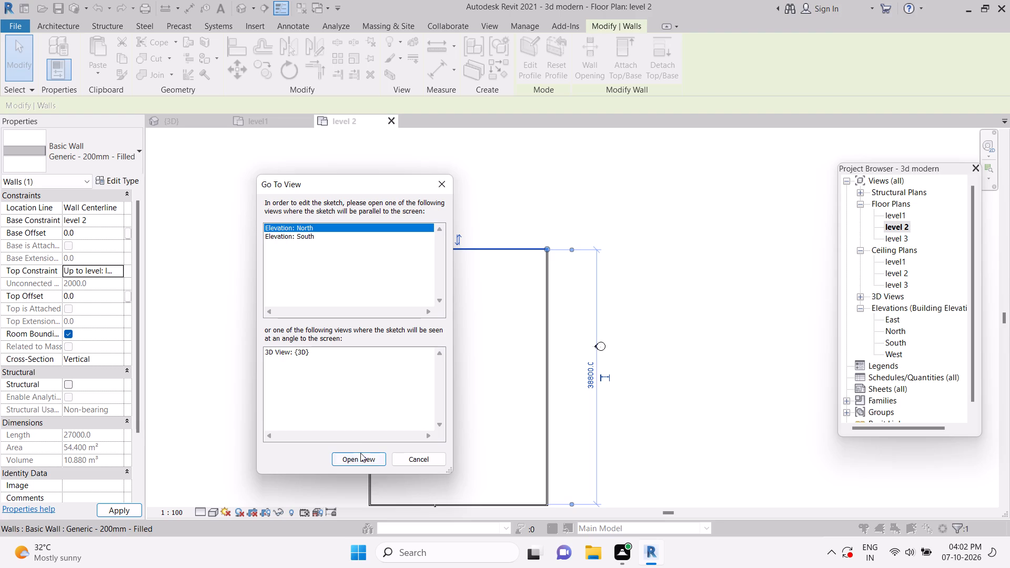
left_click(418, 459)
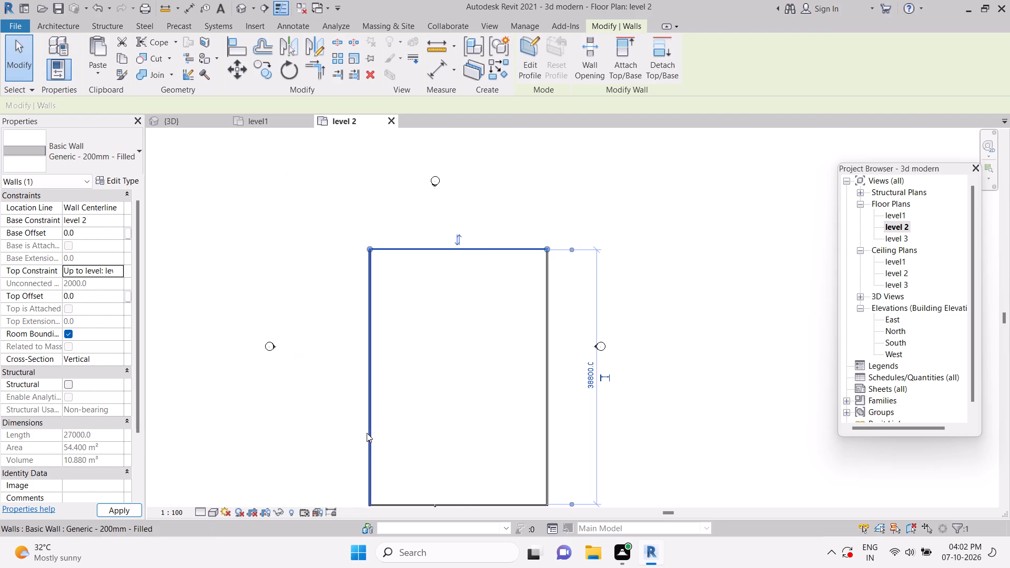
left_click(367, 432)
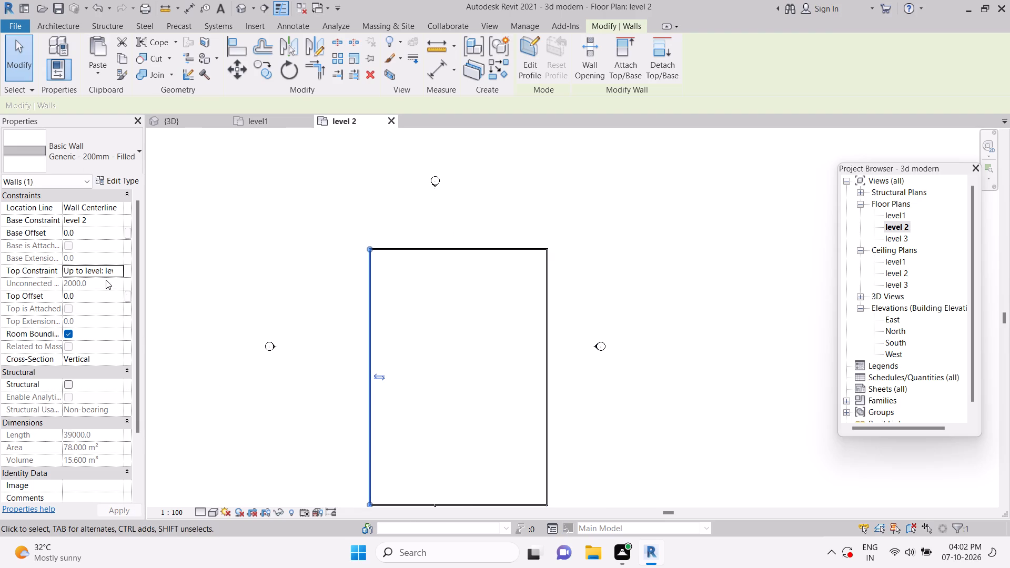
left_click(115, 275)
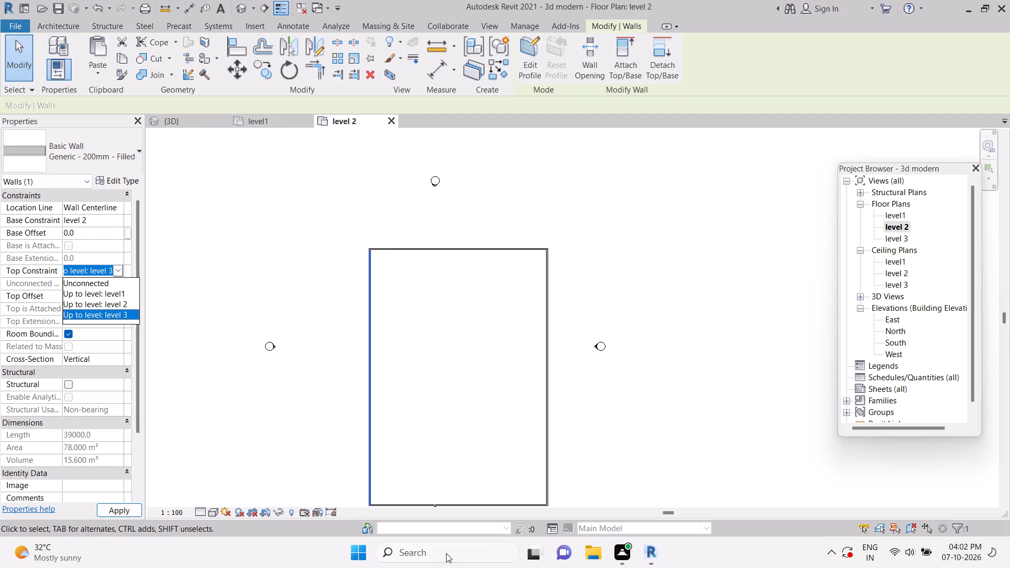
left_click(483, 505)
left_click(481, 506)
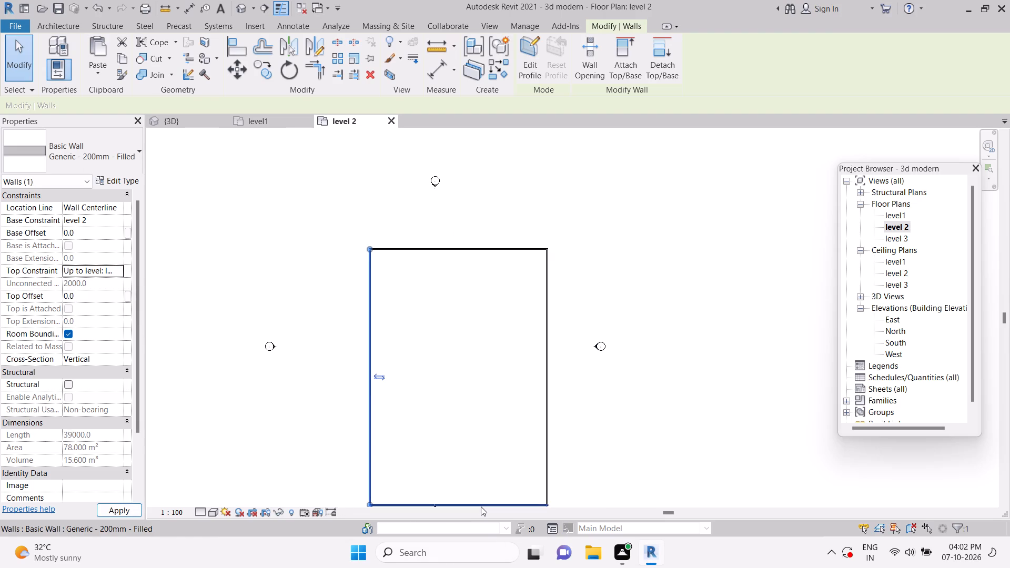
left_click(117, 269)
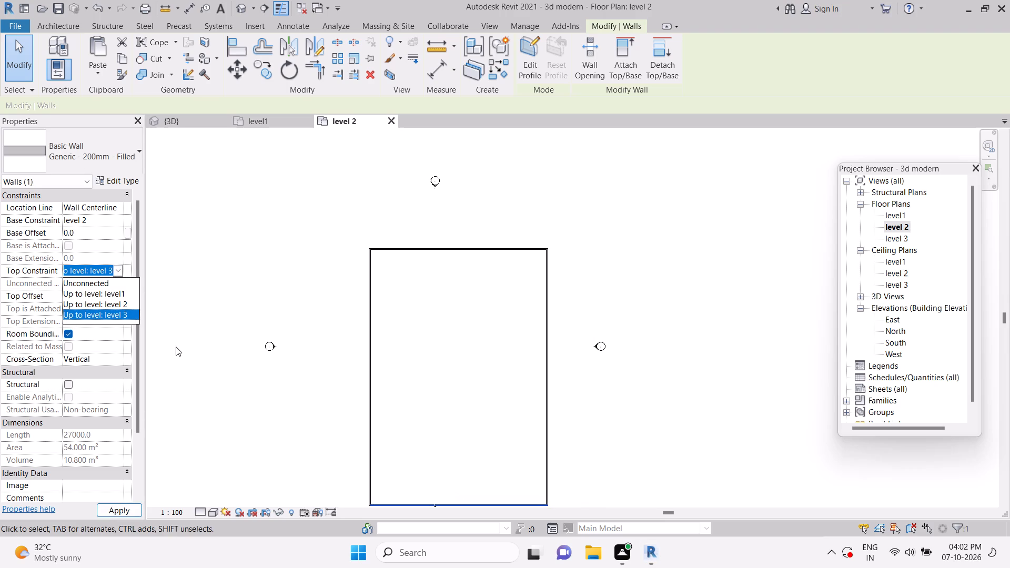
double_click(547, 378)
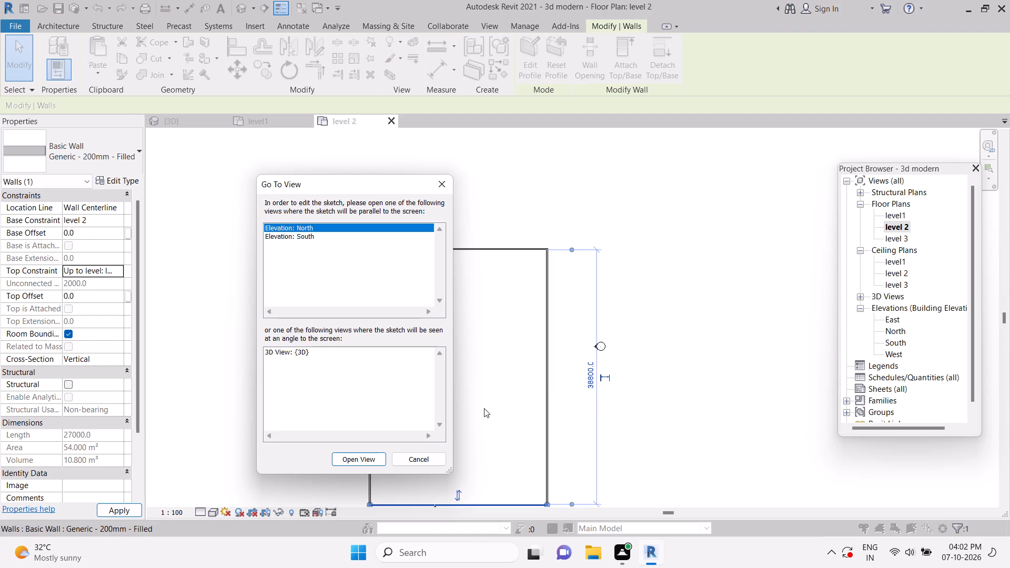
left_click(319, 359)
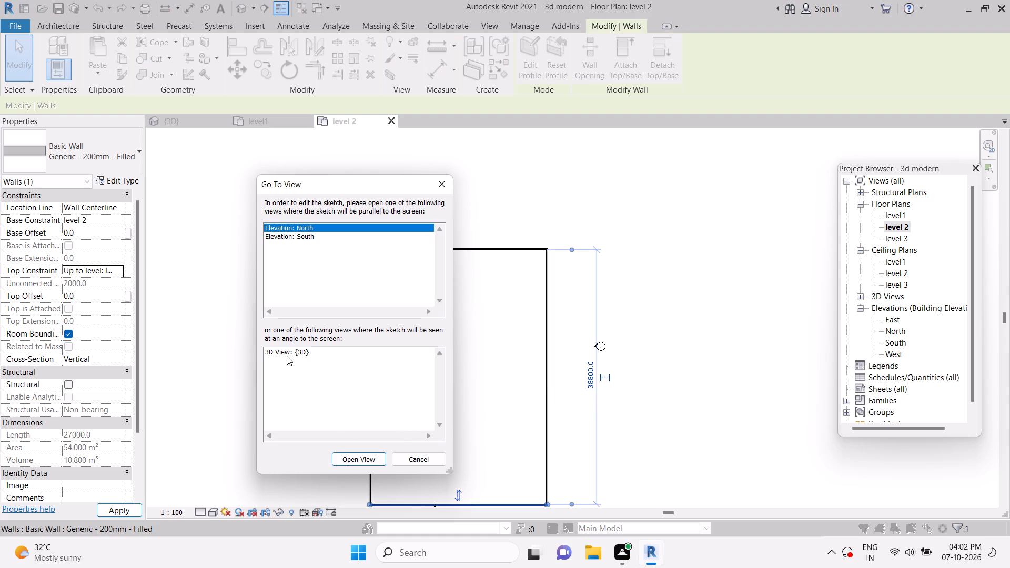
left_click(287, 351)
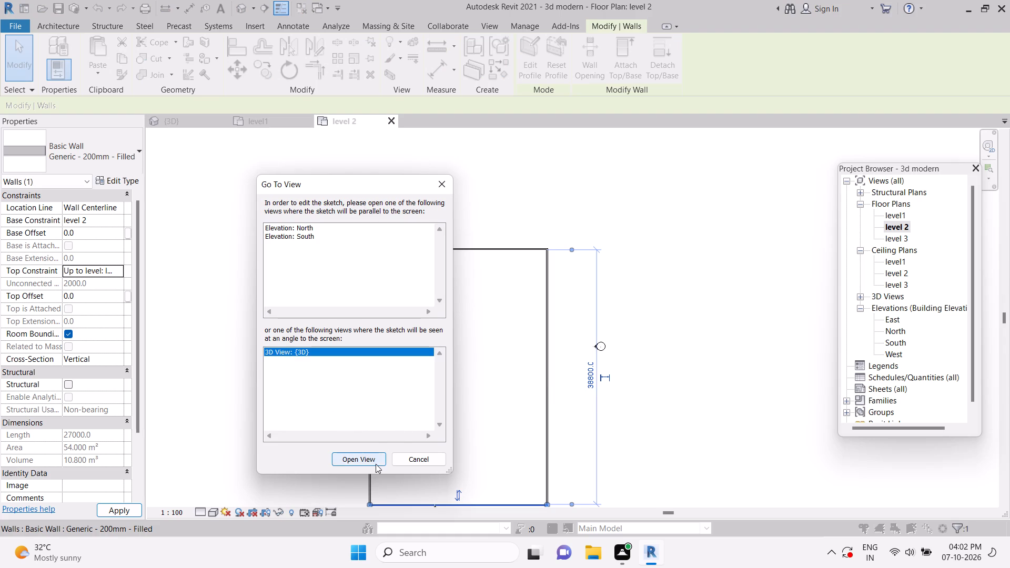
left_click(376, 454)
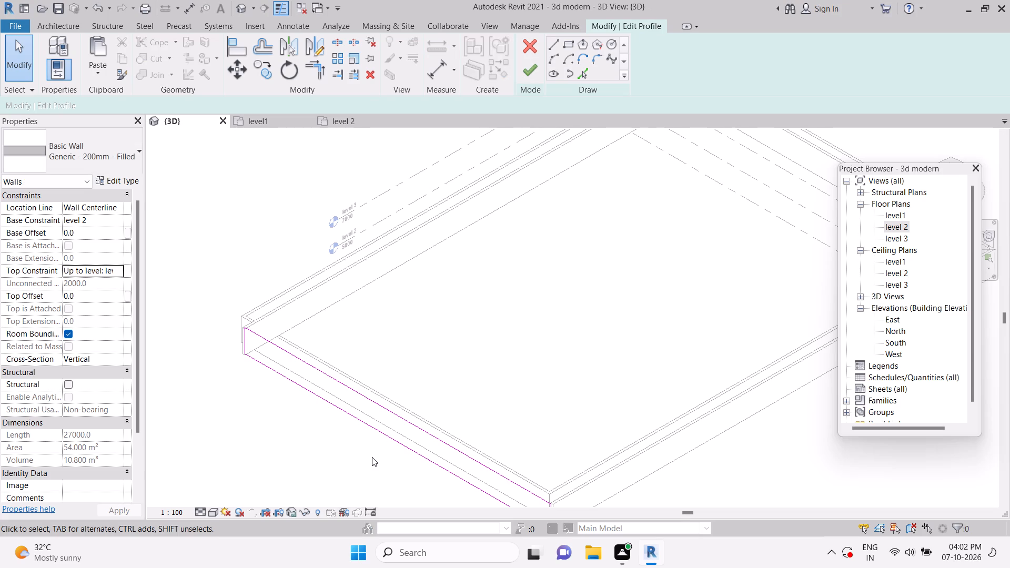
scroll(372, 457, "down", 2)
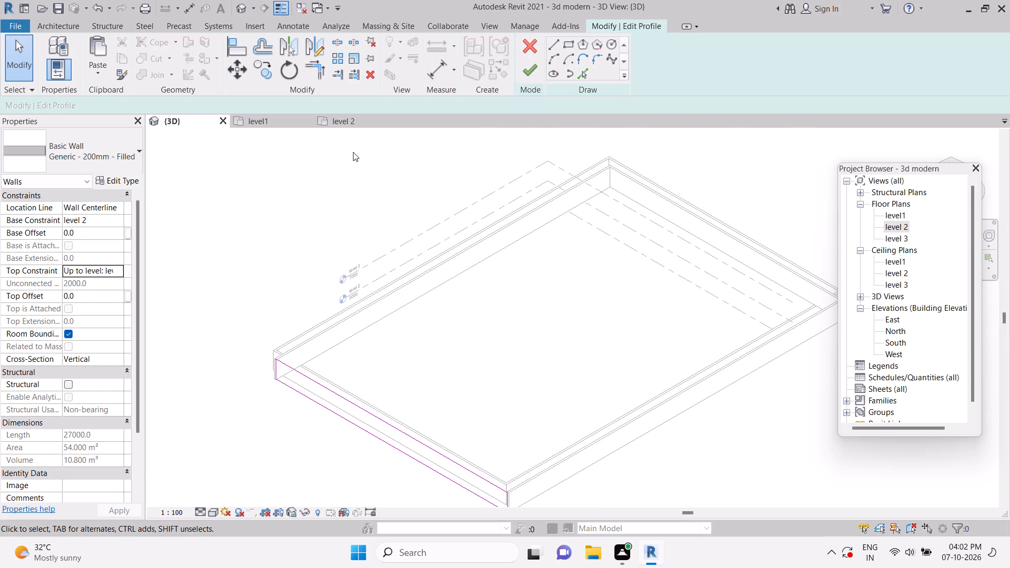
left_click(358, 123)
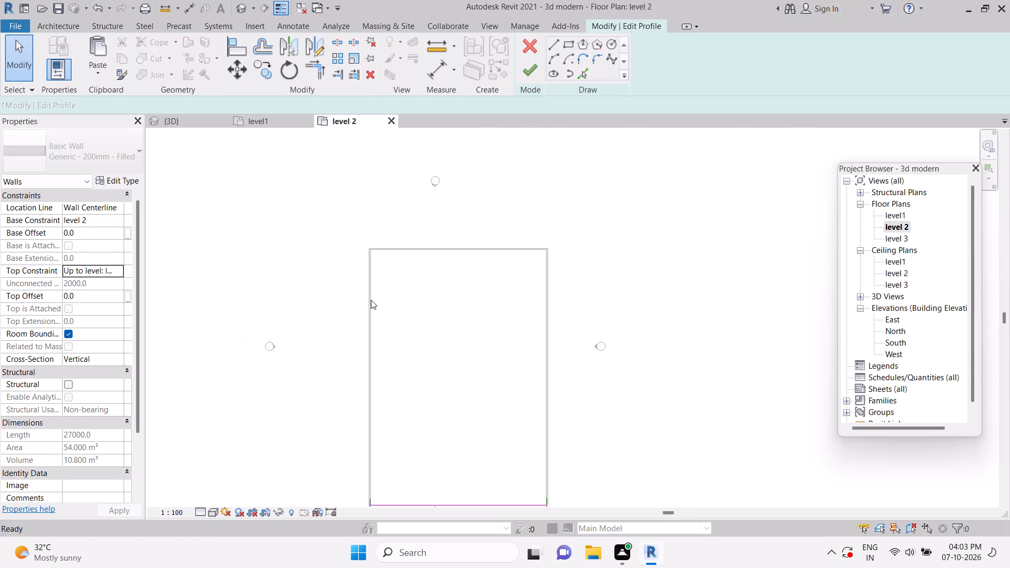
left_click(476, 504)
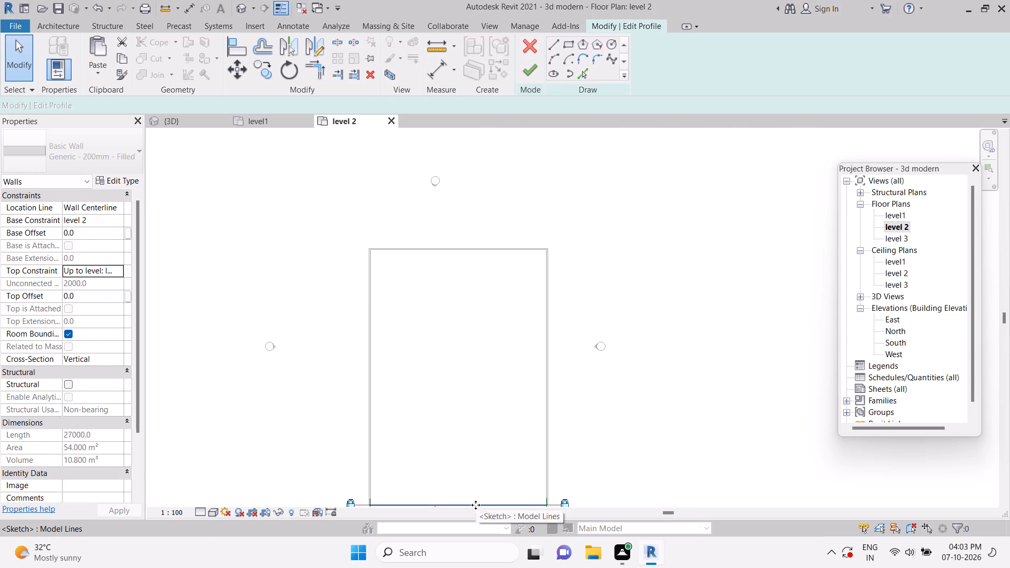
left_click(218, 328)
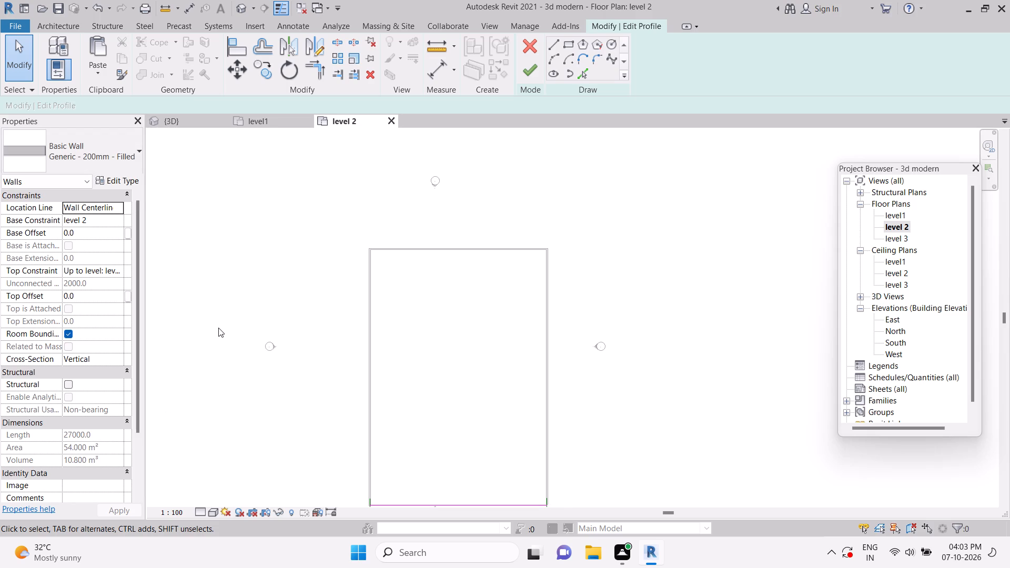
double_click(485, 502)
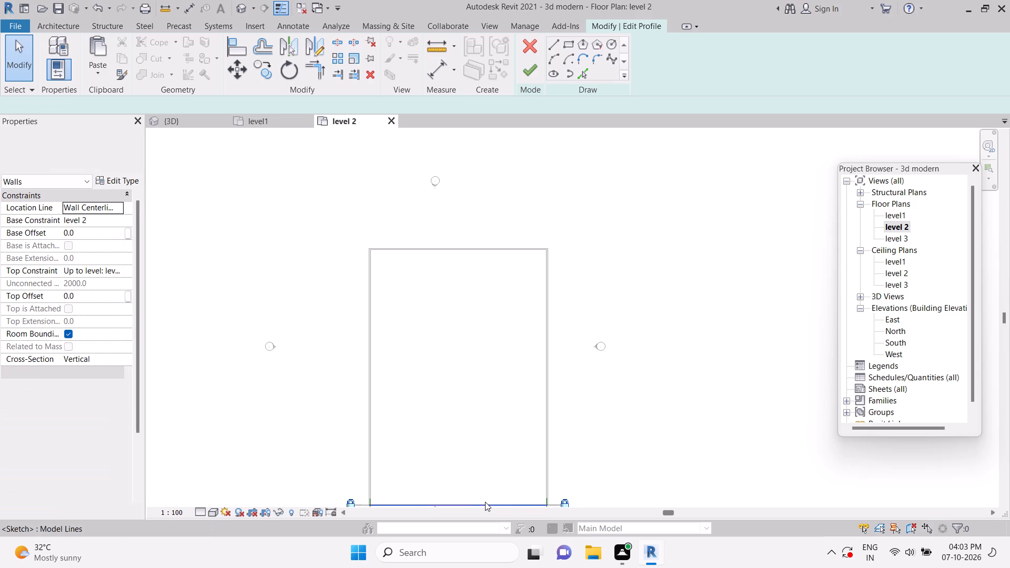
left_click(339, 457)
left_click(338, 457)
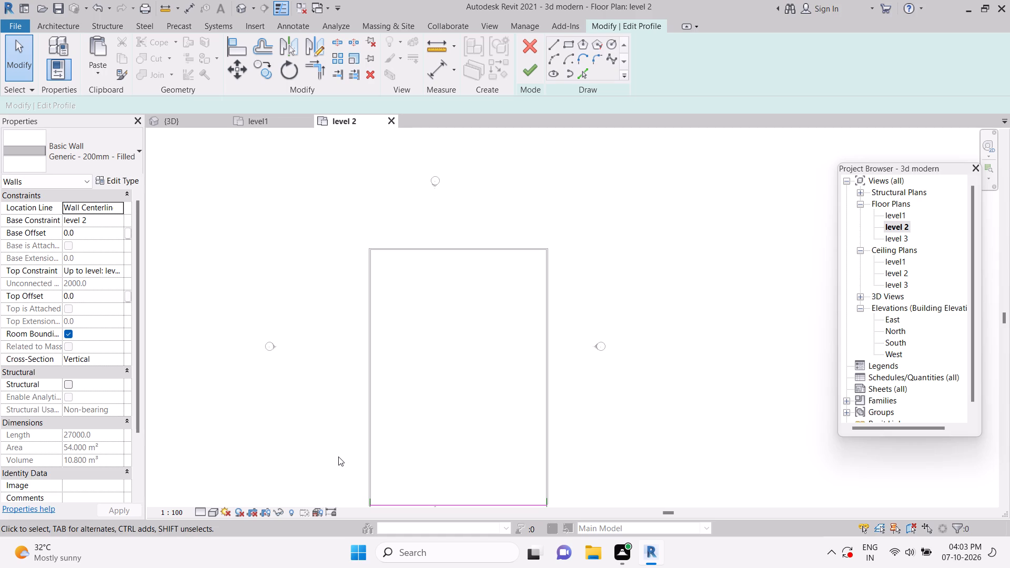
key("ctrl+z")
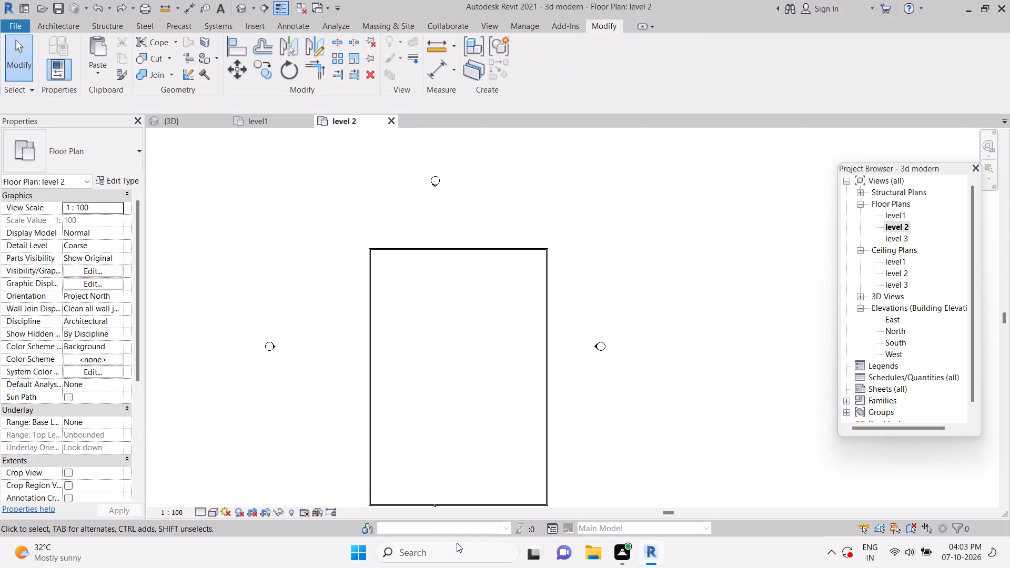
Set the top constraint of the south wall in the level 2 floor plan to Up to level: level 3.
double_click(459, 499)
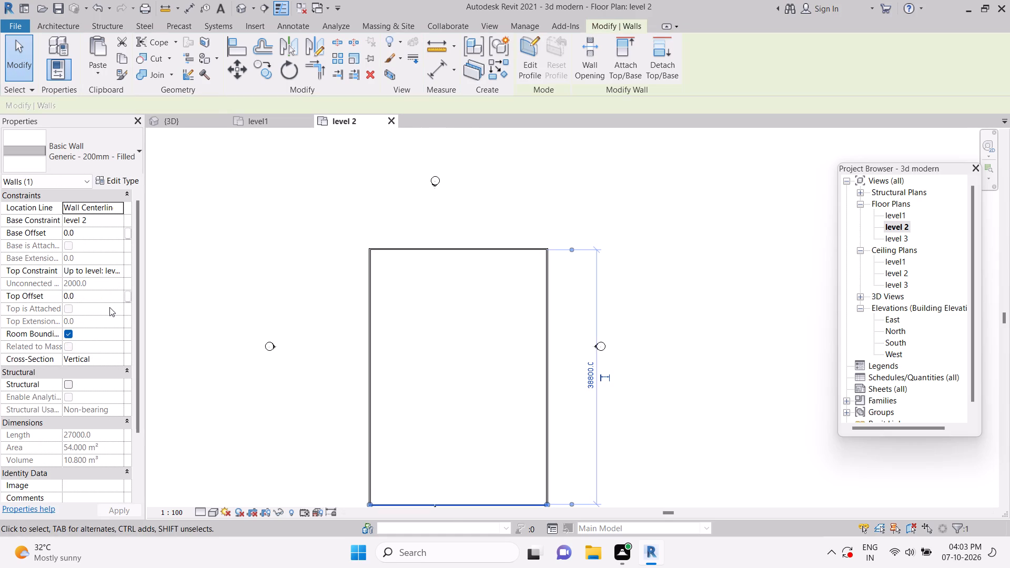
left_click(115, 268)
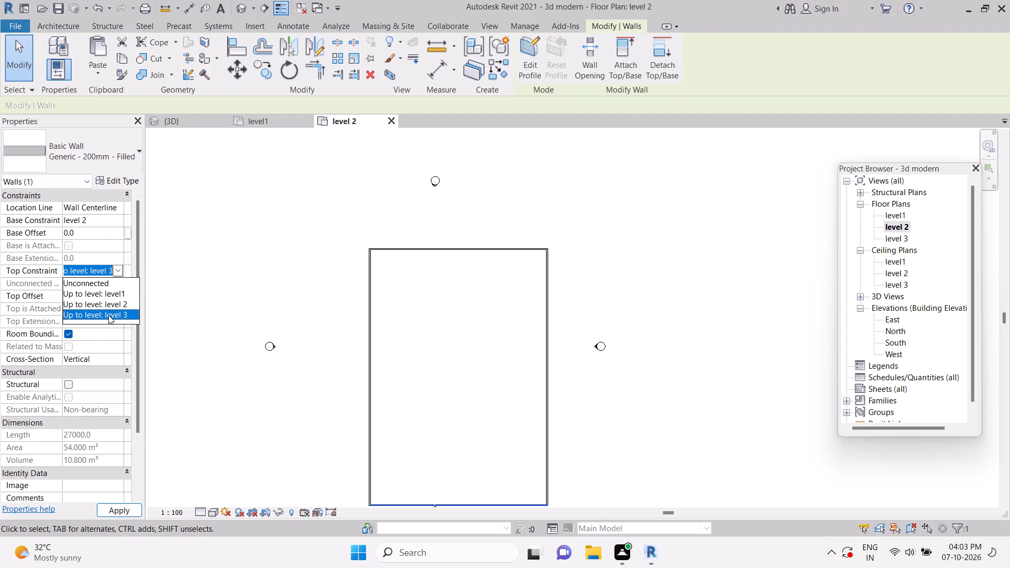
left_click(108, 315)
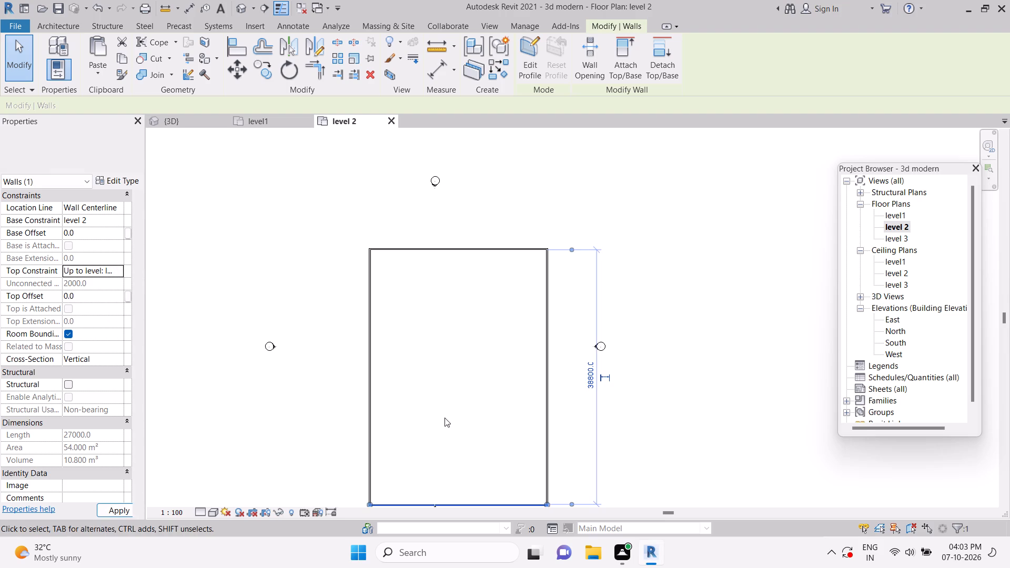
left_click(751, 451)
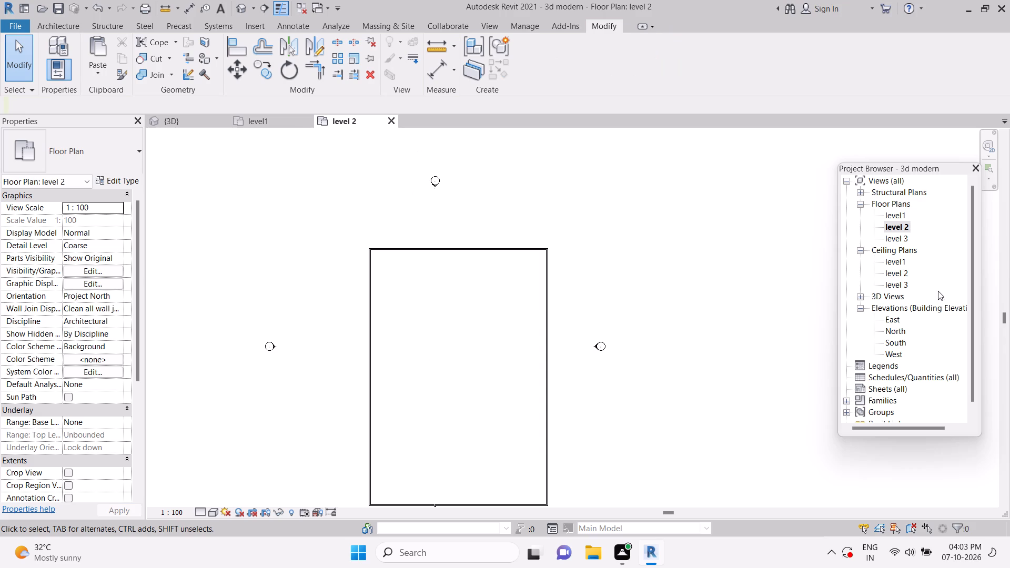
Open the East elevation to examine how the level1 and level 2 walls stack.
double_click(885, 298)
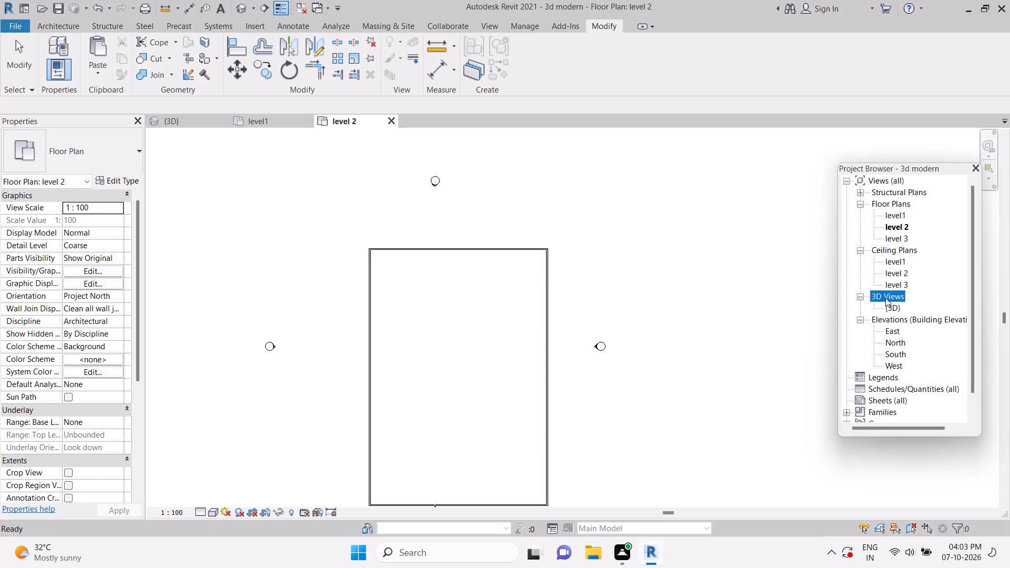
double_click(885, 298)
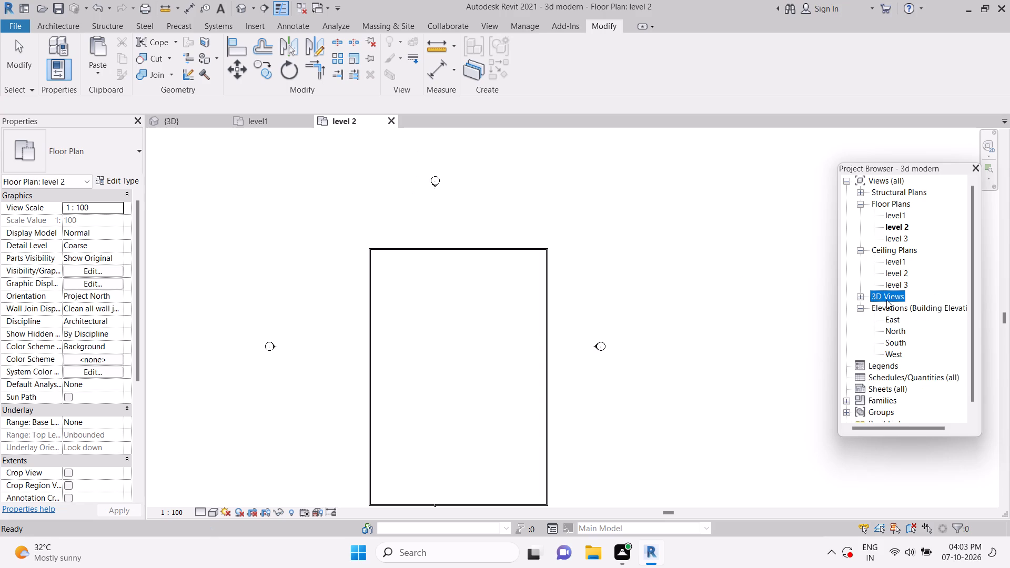
double_click(887, 321)
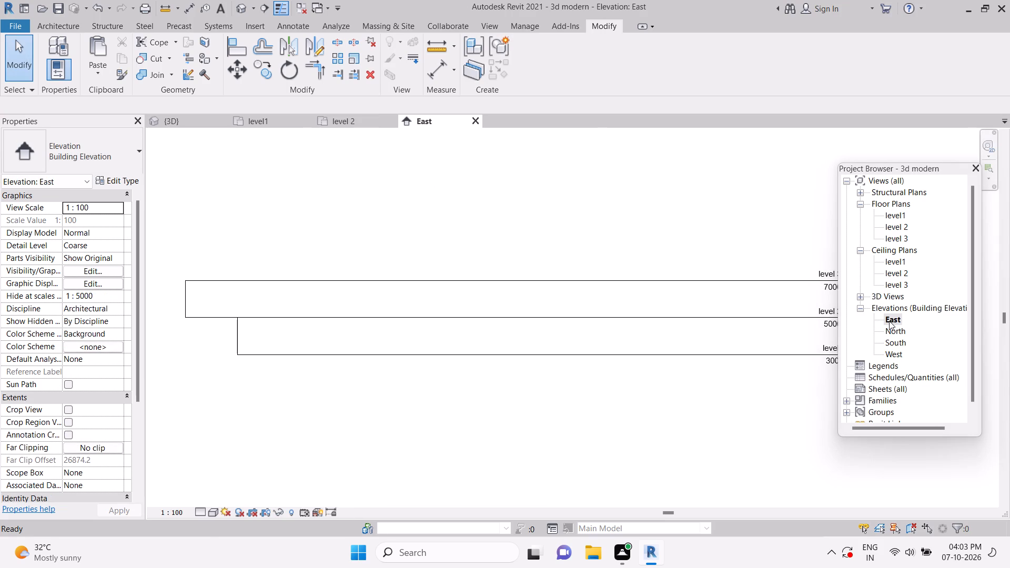
scroll(887, 368, "up", 4)
scroll(887, 368, "down", 5)
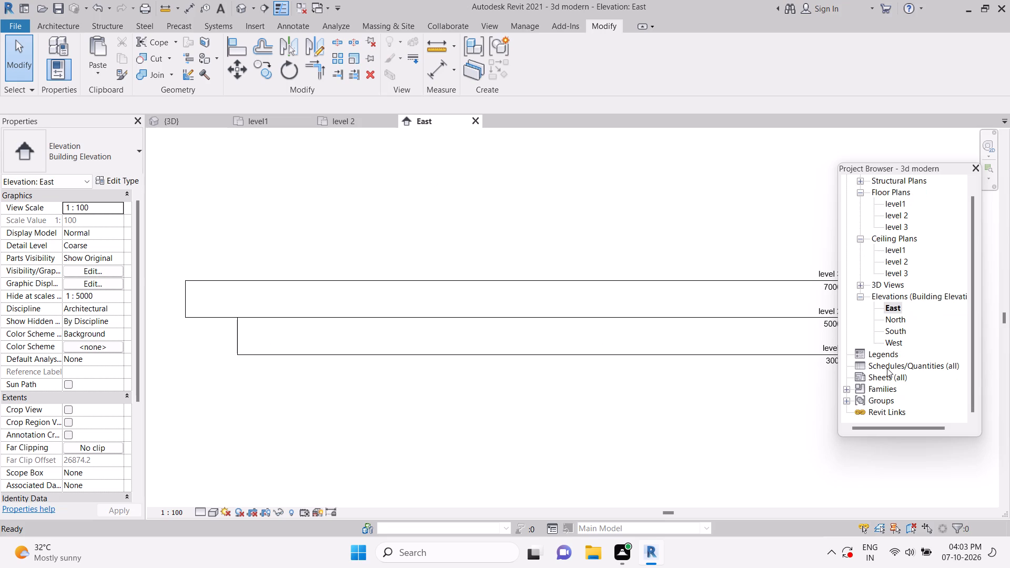
scroll(887, 368, "down", 4)
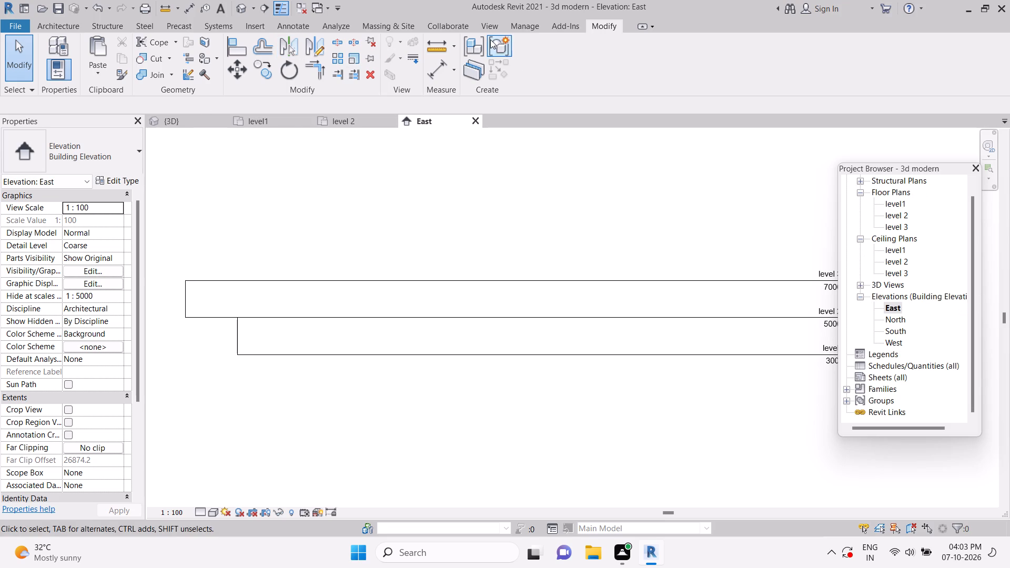
Open the default 3D view to examine the stacked walls.
left_click(489, 22)
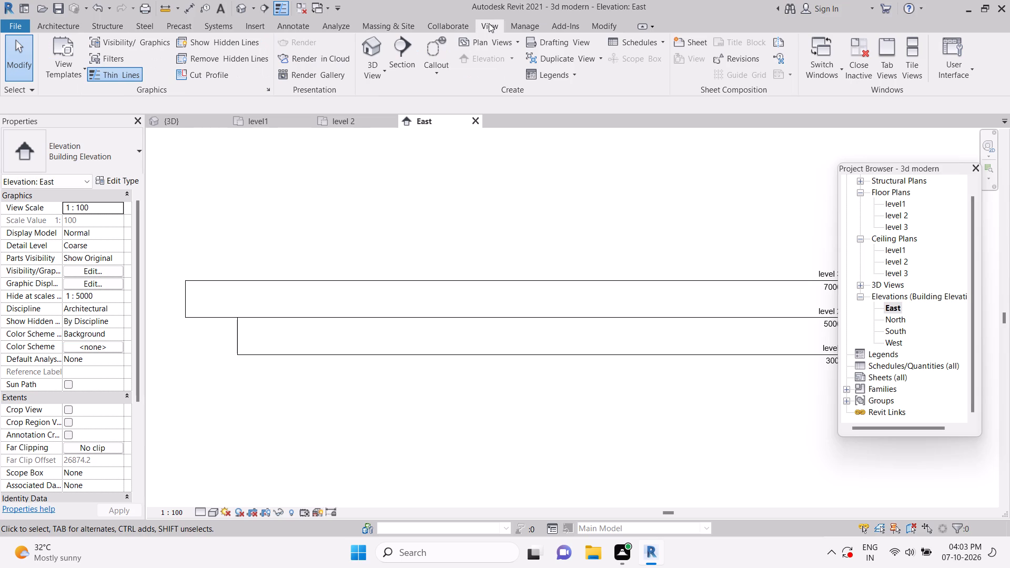
left_click(378, 72)
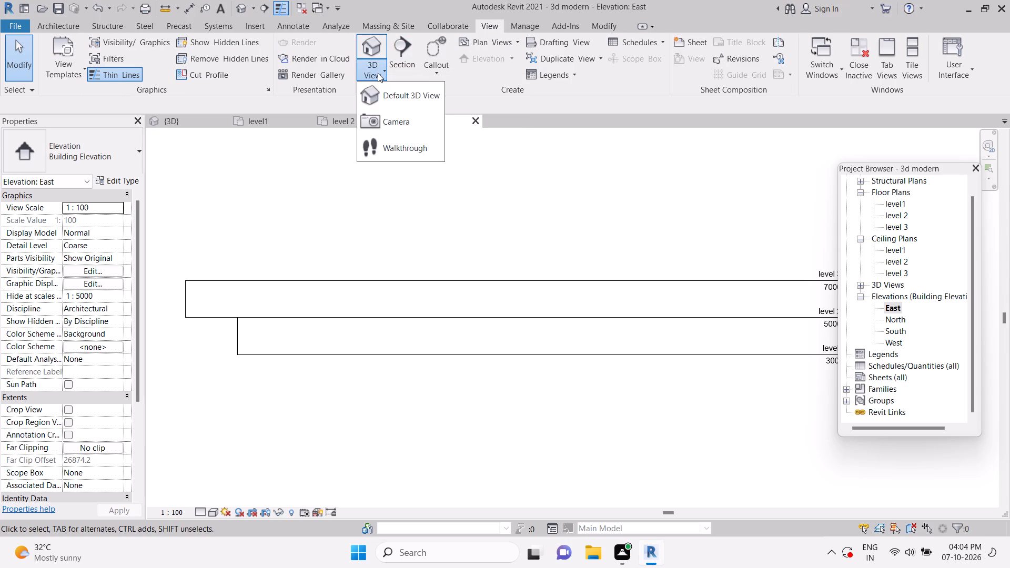
left_click(386, 96)
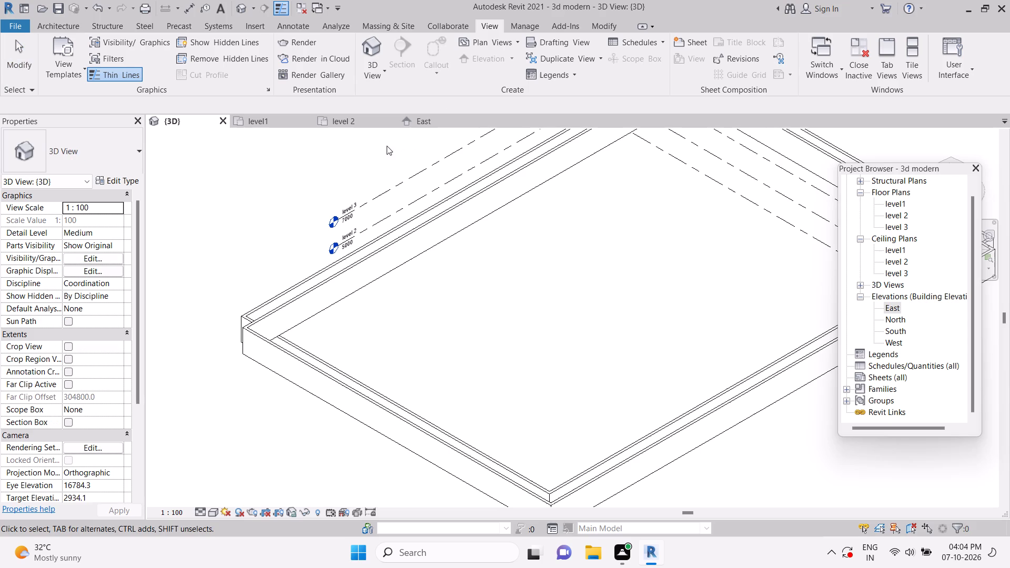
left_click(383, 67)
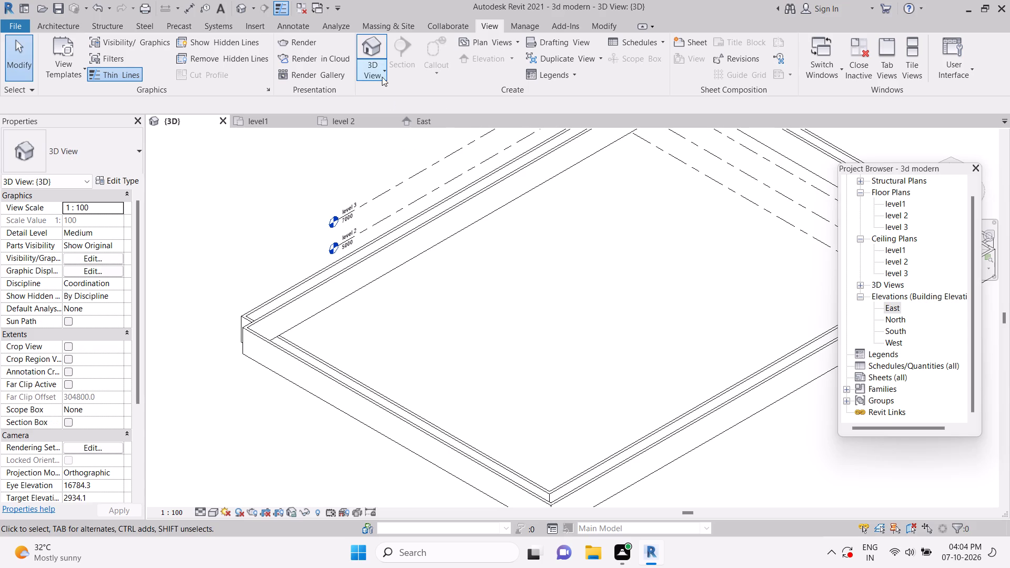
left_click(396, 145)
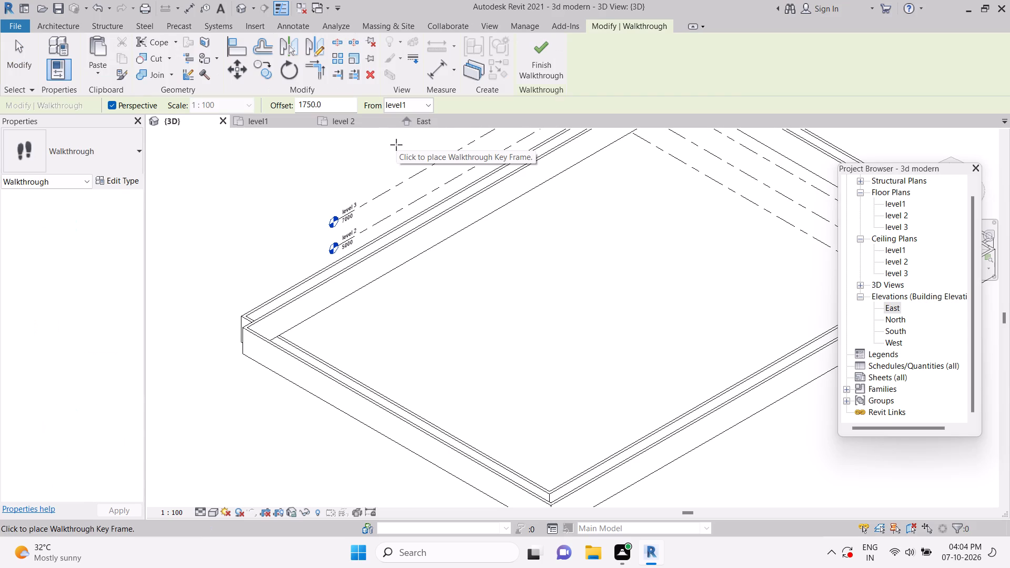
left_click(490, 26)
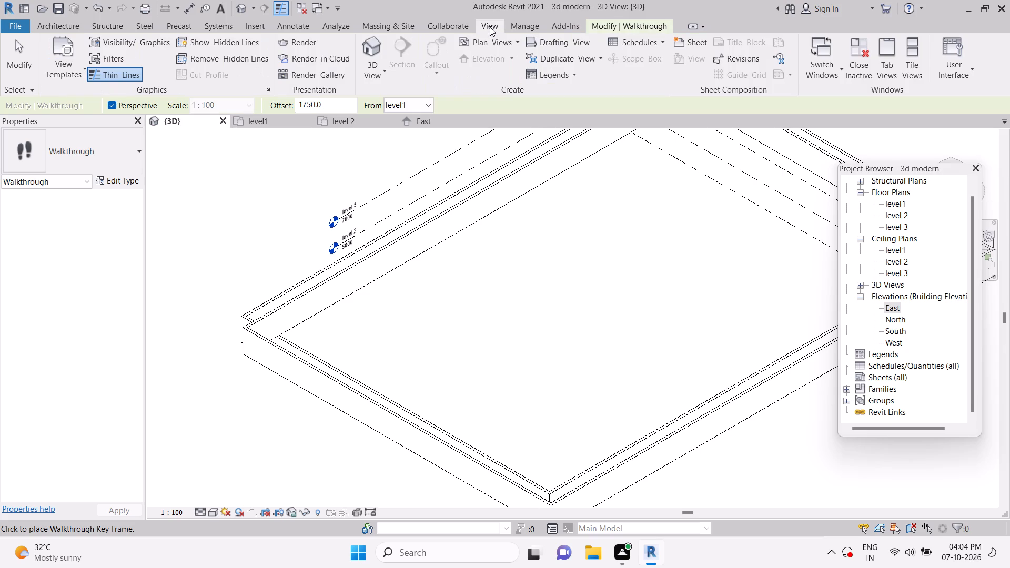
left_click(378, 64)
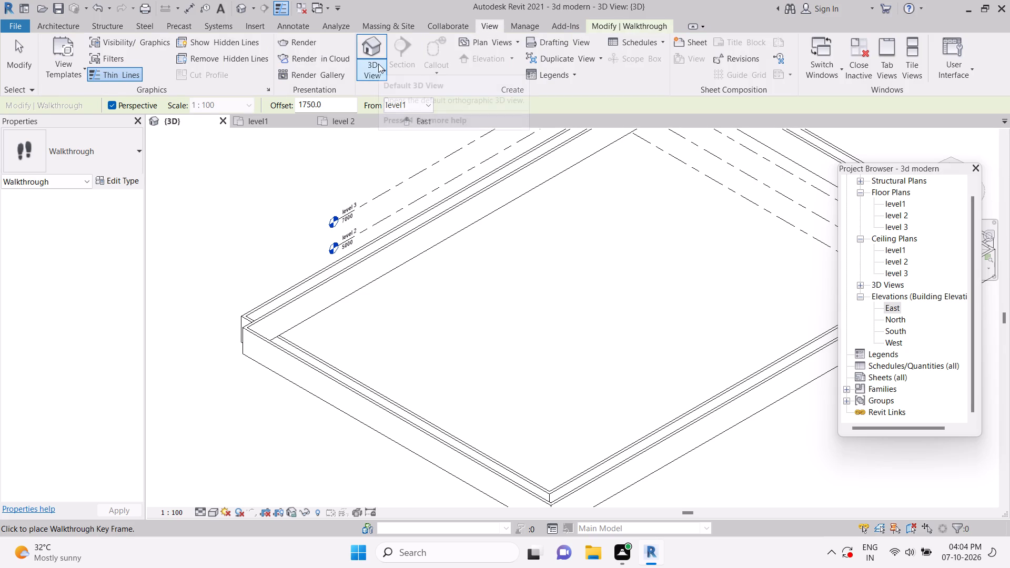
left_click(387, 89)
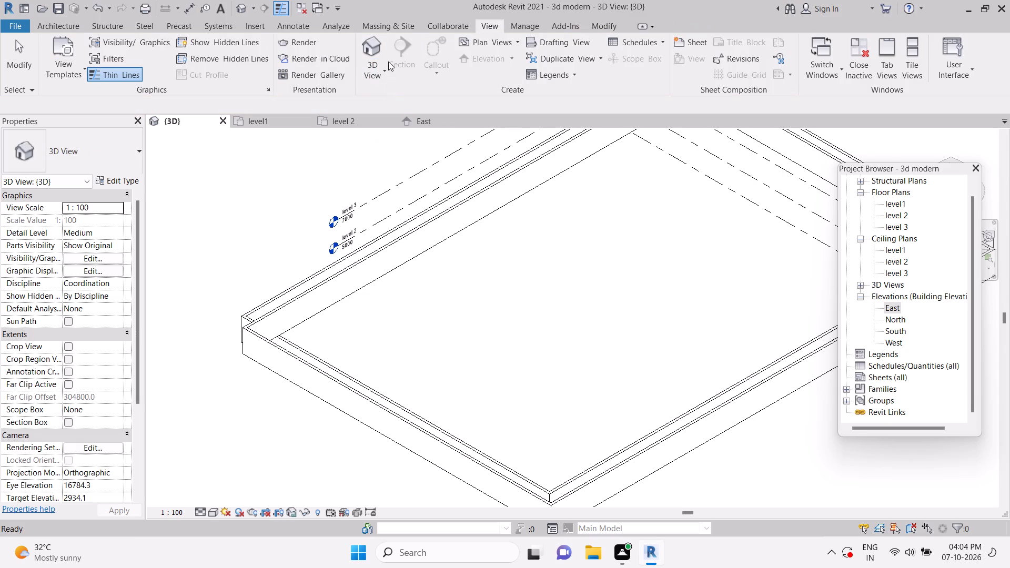
Open the default 3D view to examine the full outline of the stacked level1 and level 2 walls.
left_click(375, 44)
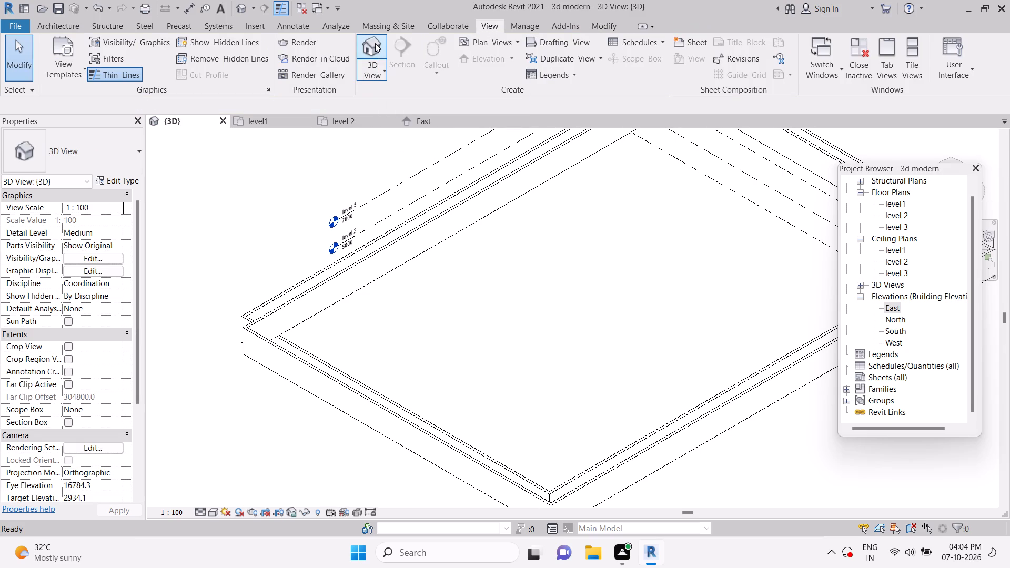
left_click(375, 43)
scroll(411, 294, "down", 3)
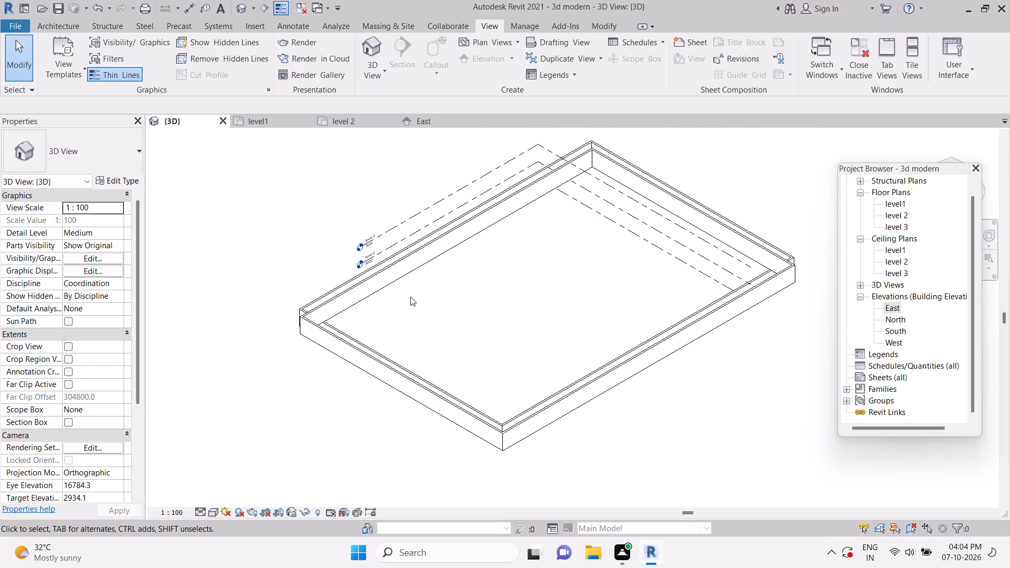
scroll(410, 297, "up", 1)
scroll(410, 297, "down", 1)
scroll(934, 383, "up", 4)
scroll(926, 361, "down", 11)
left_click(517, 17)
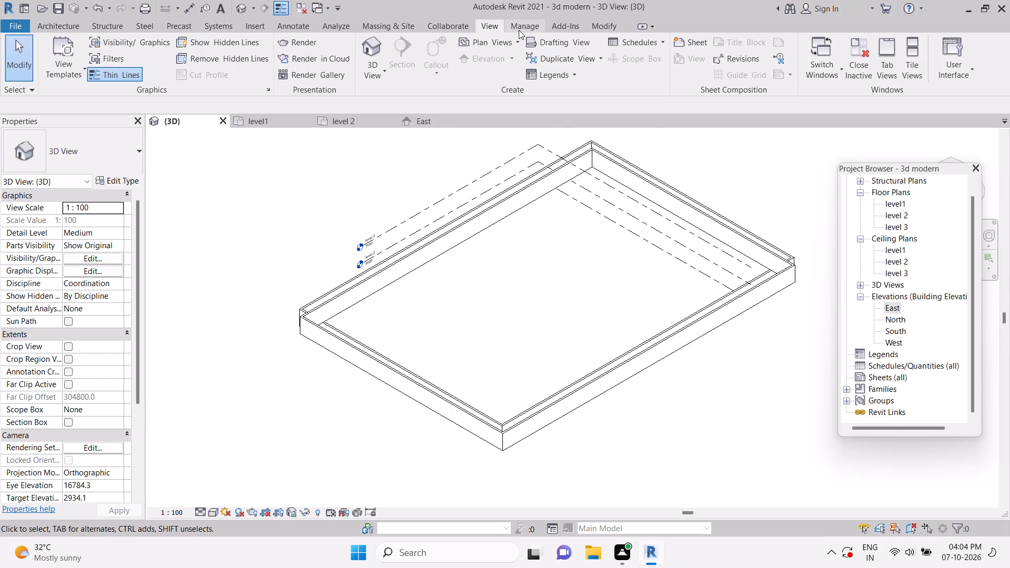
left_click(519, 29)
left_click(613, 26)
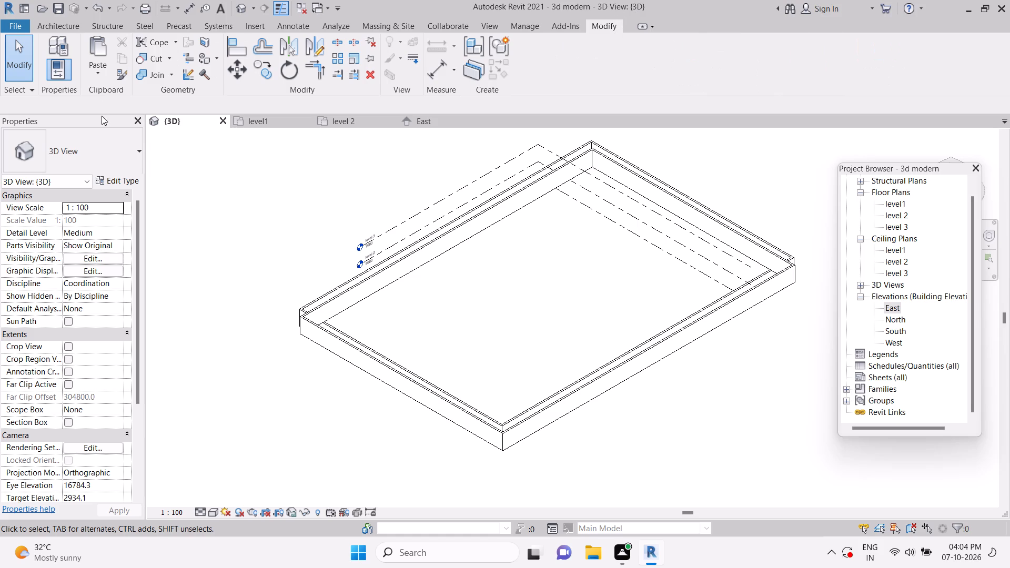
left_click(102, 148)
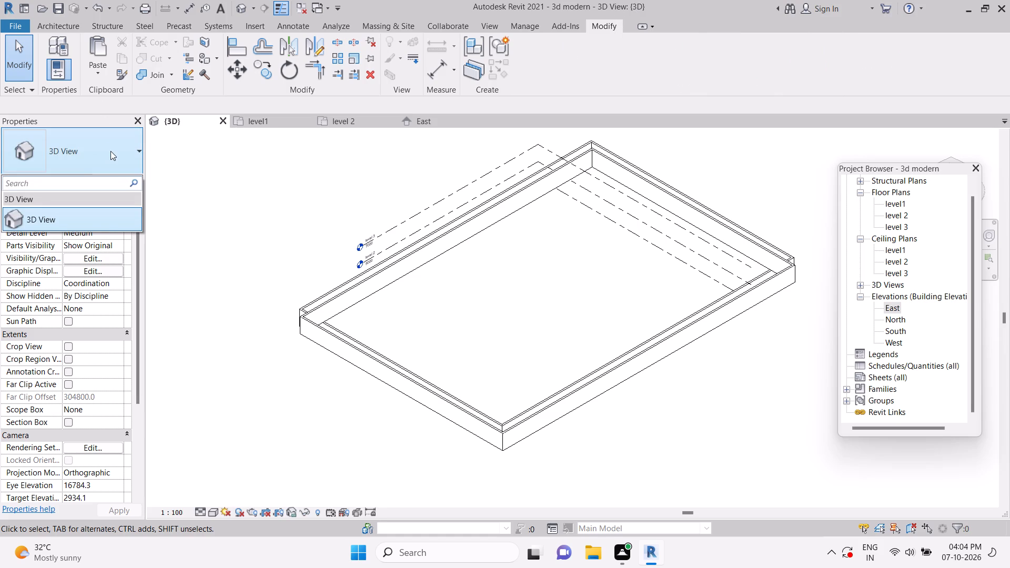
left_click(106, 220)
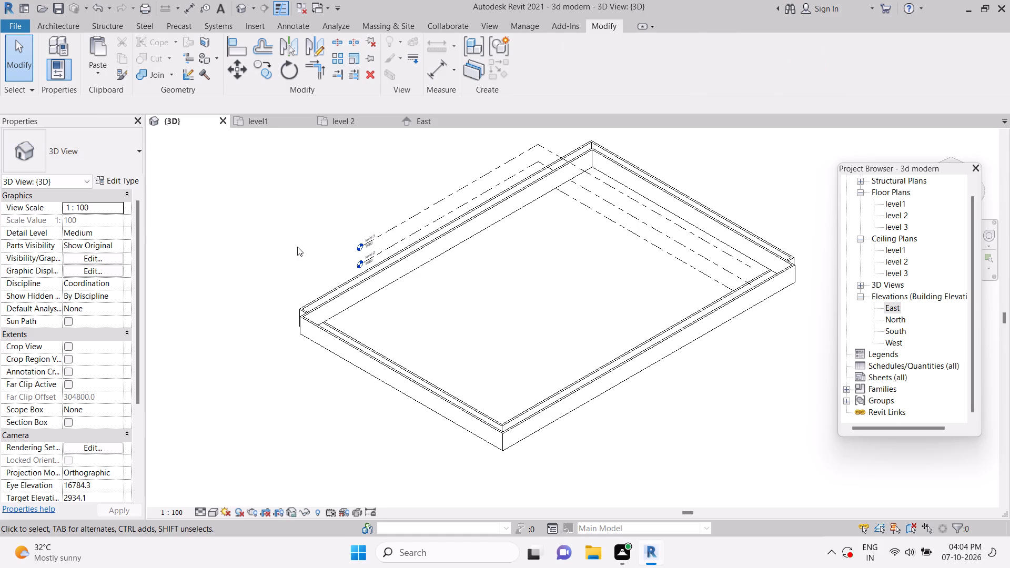
Open the level1 and level 2 floor plans to examine the rectangular wall outline.
left_click(272, 121)
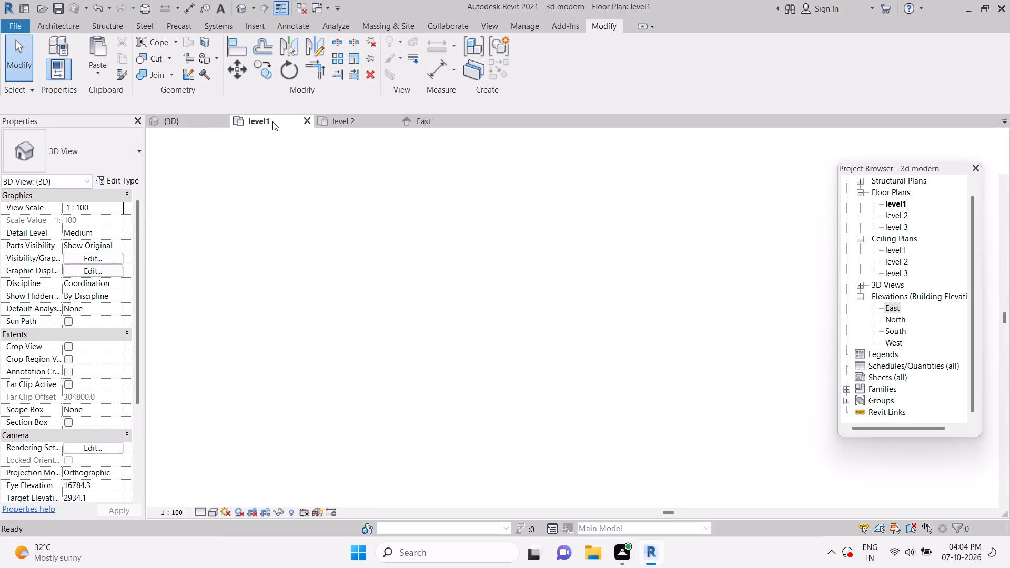
left_click(345, 124)
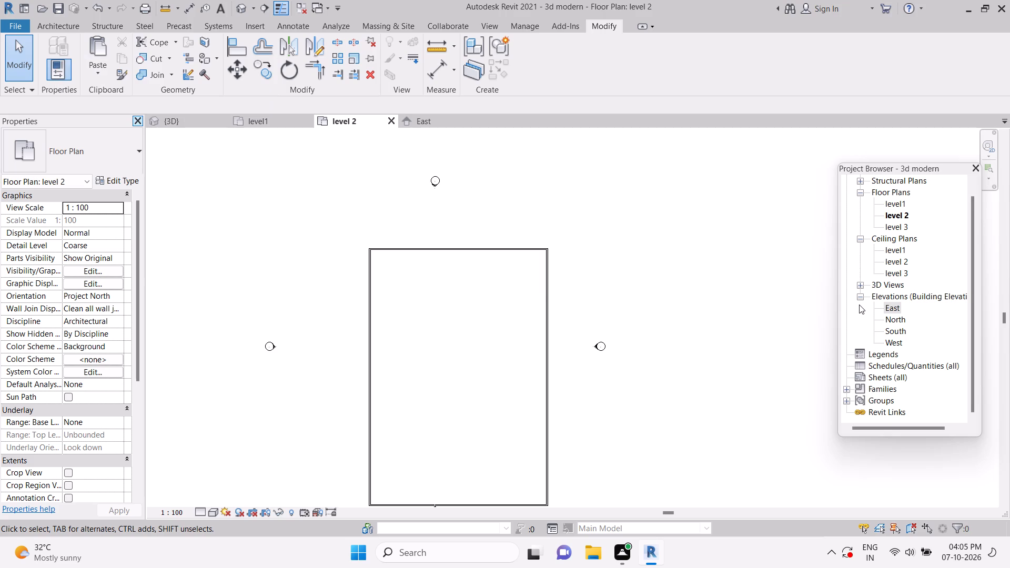
scroll(859, 304, "down", 3)
scroll(859, 304, "up", 8)
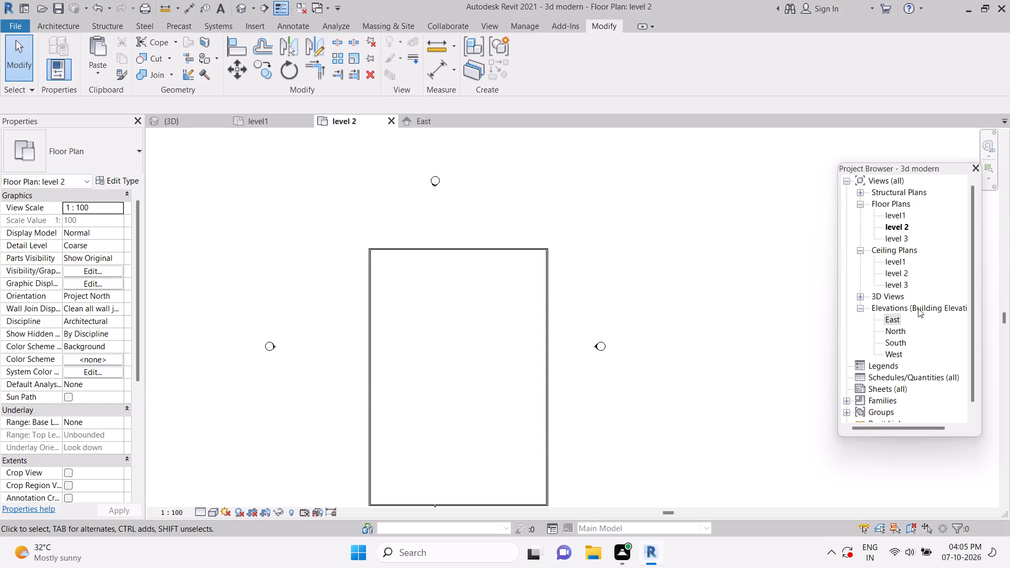
Open the {3D} view from the project's 3D views to examine the stacked walls.
double_click(894, 296)
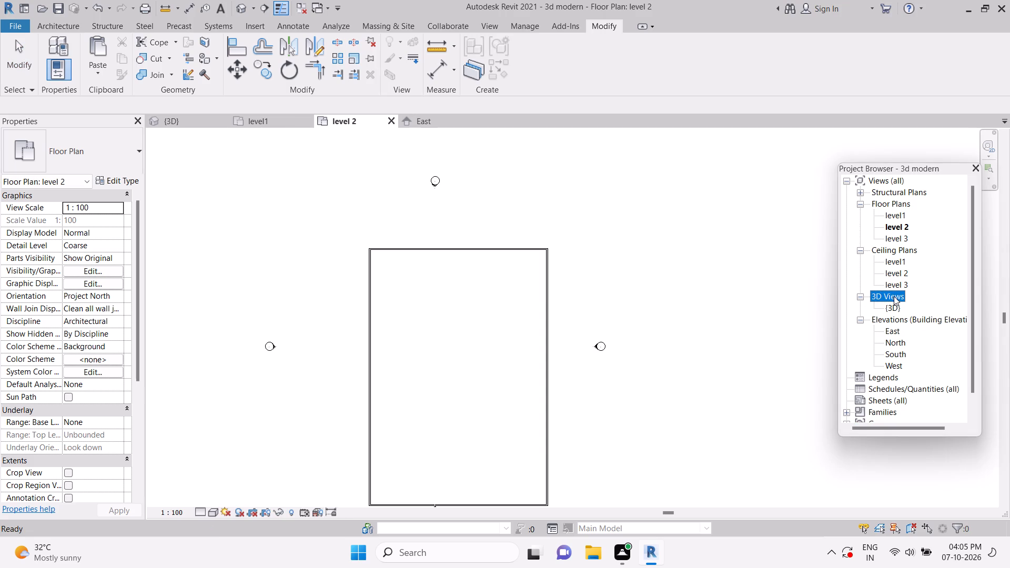
double_click(894, 296)
left_click(894, 296)
left_click(894, 296)
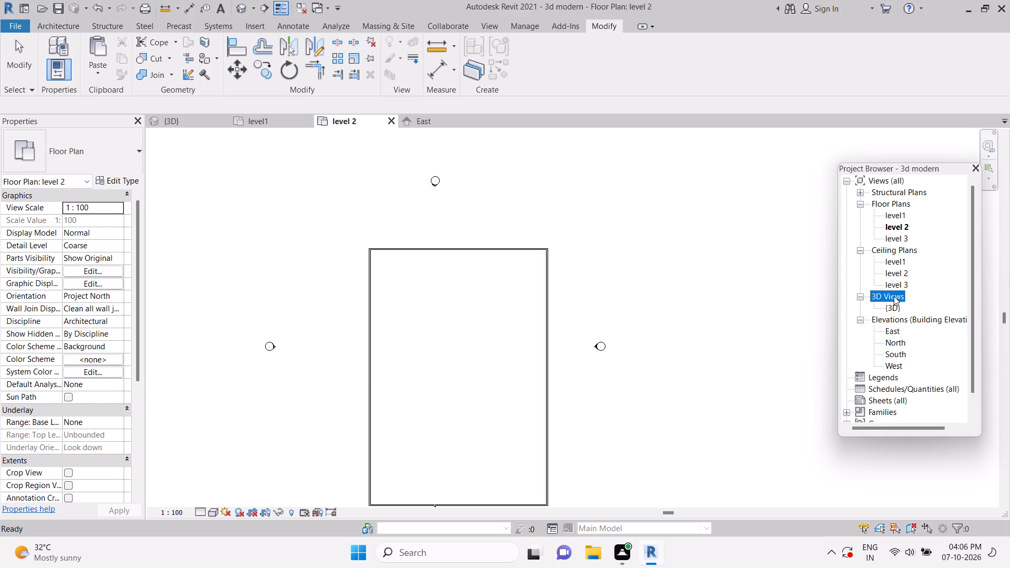
left_click(888, 306)
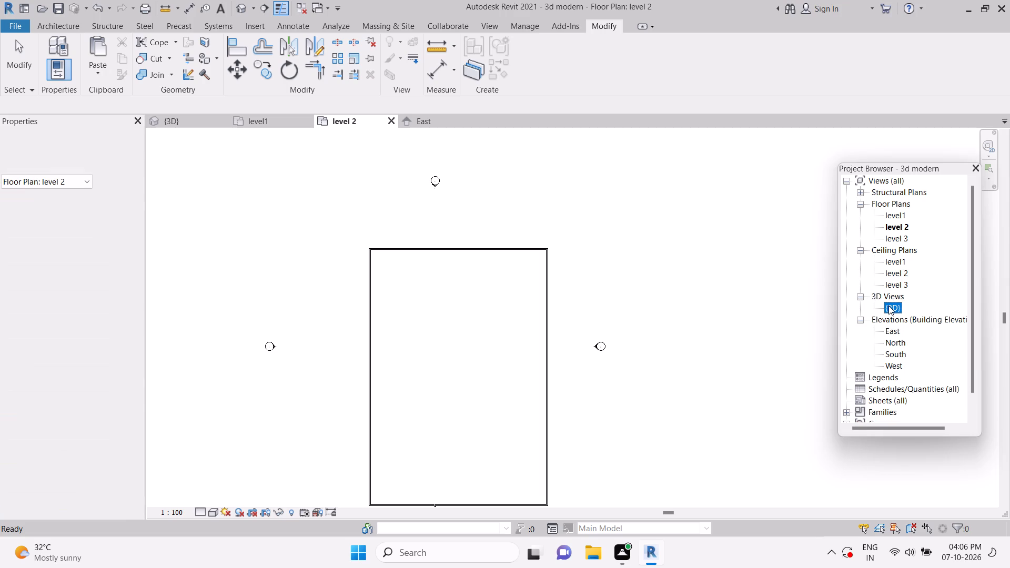
double_click(888, 305)
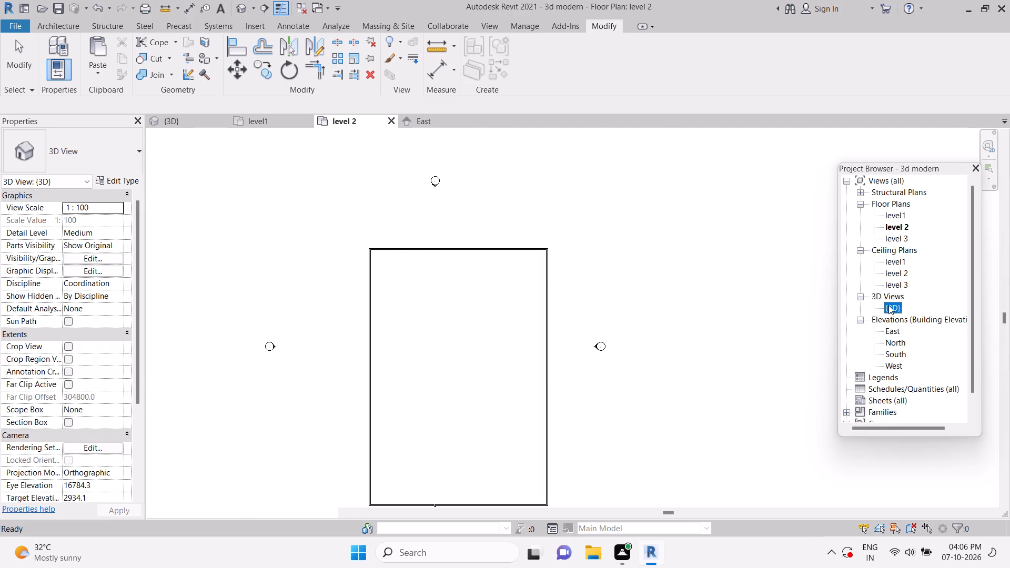
scroll(888, 305, "up", 1)
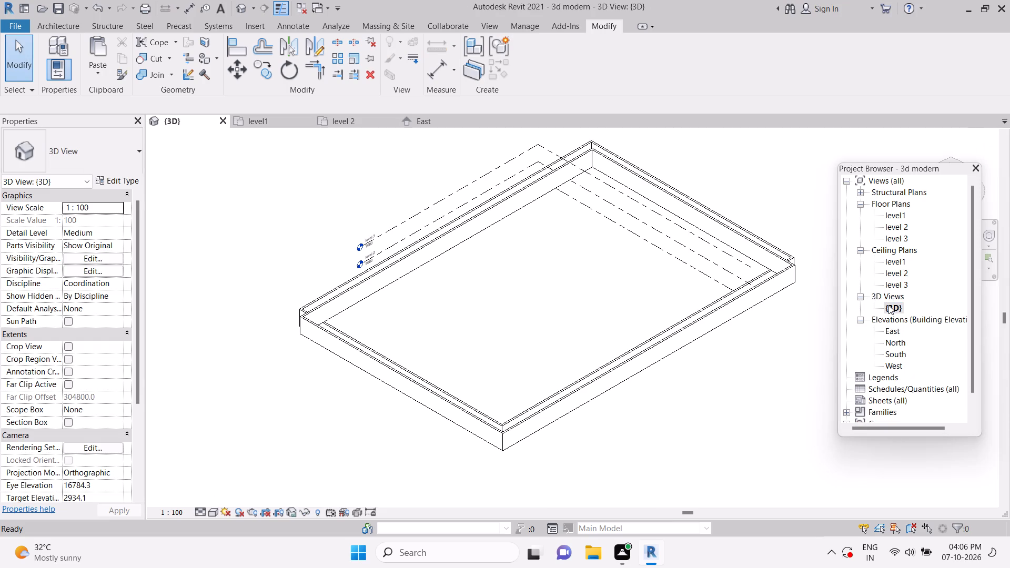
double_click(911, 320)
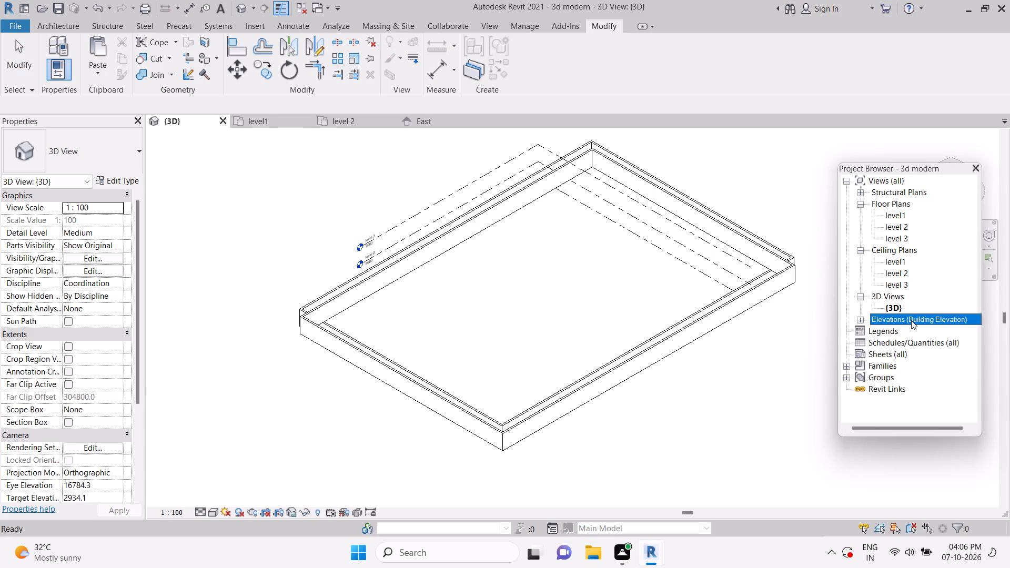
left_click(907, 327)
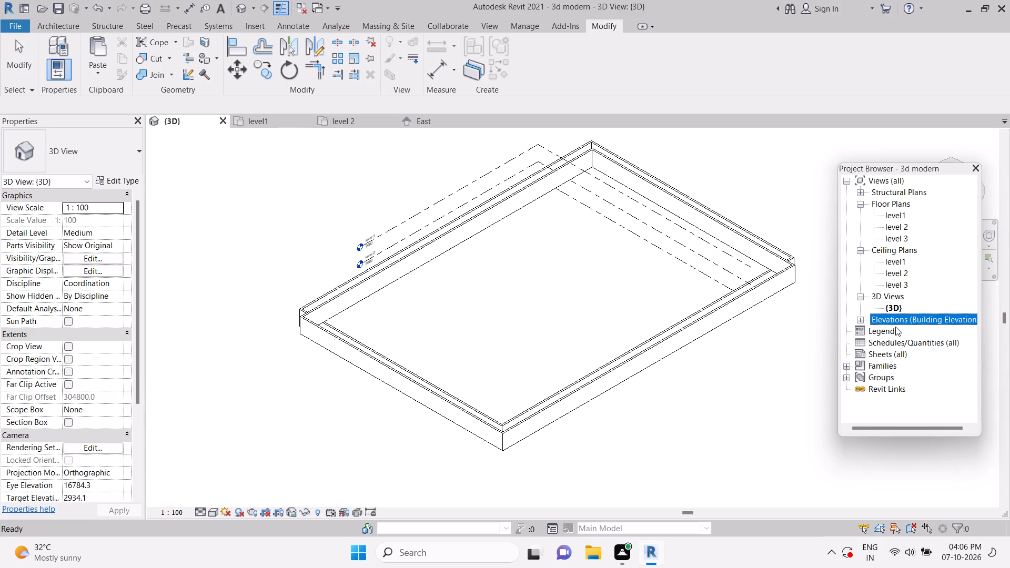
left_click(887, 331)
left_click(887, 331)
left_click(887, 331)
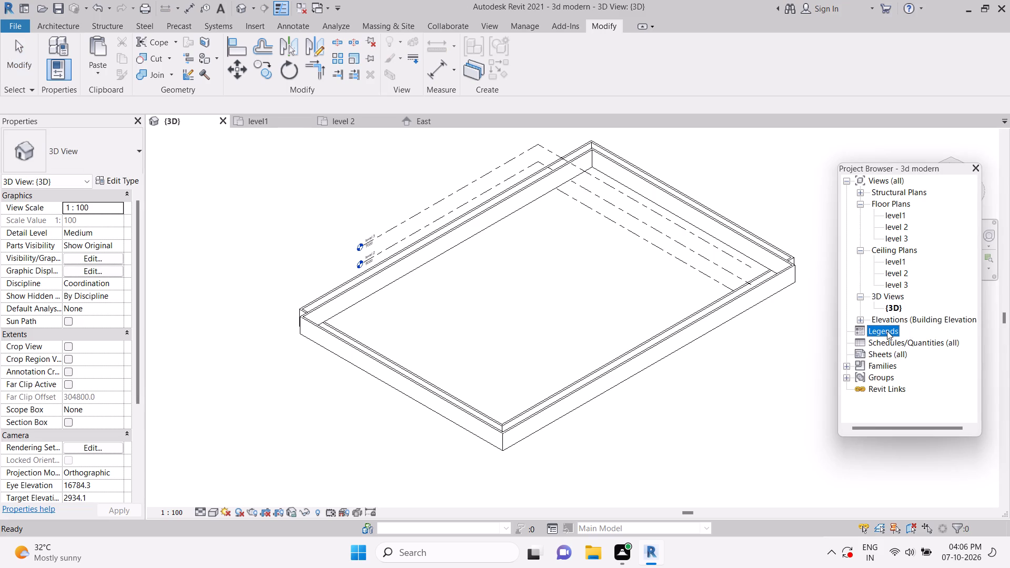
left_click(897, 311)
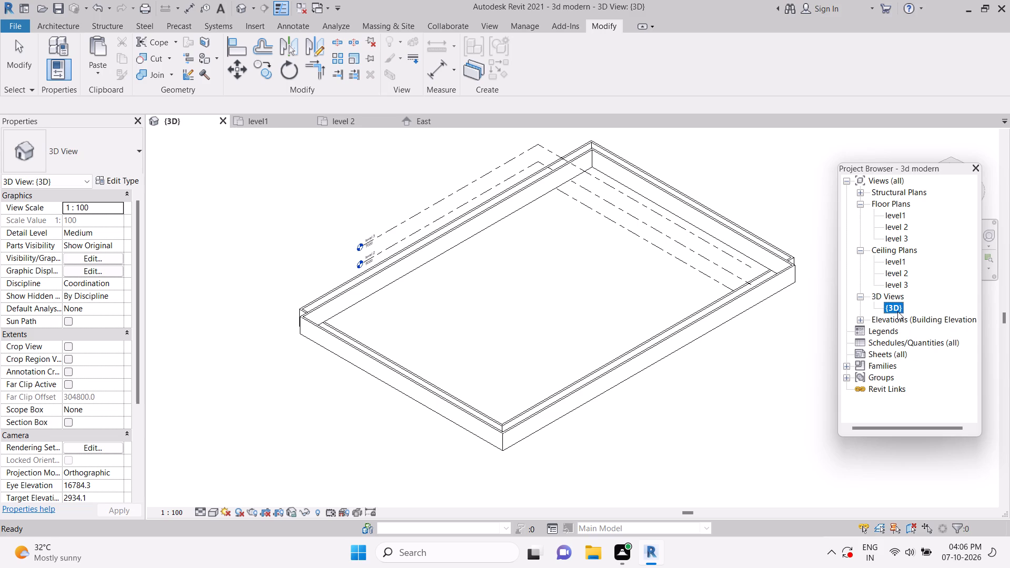
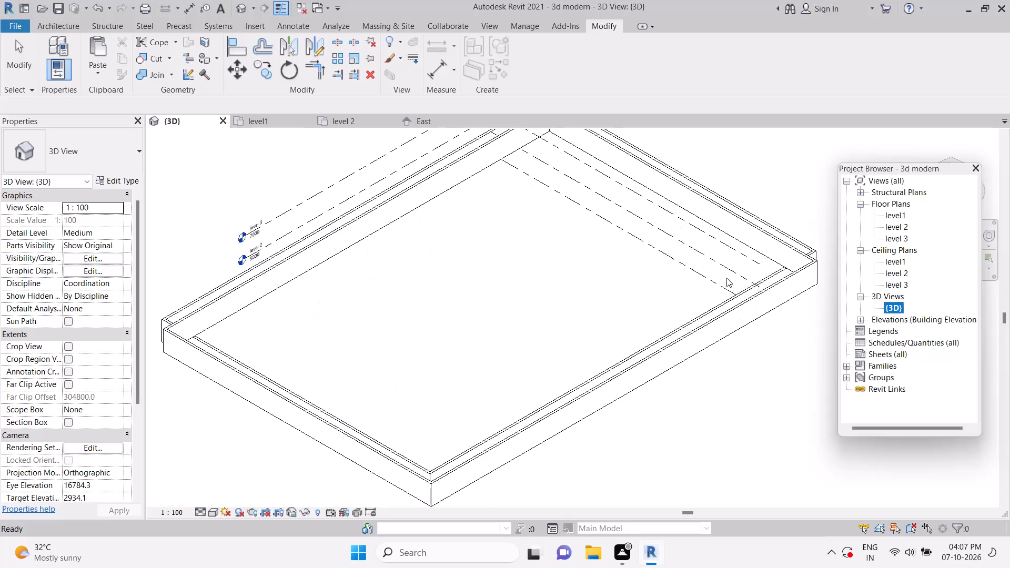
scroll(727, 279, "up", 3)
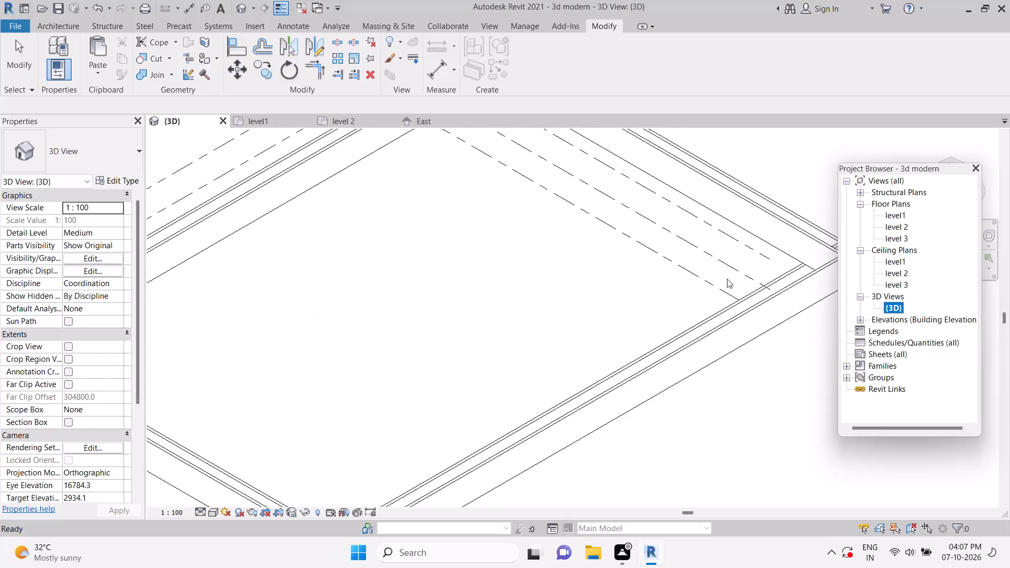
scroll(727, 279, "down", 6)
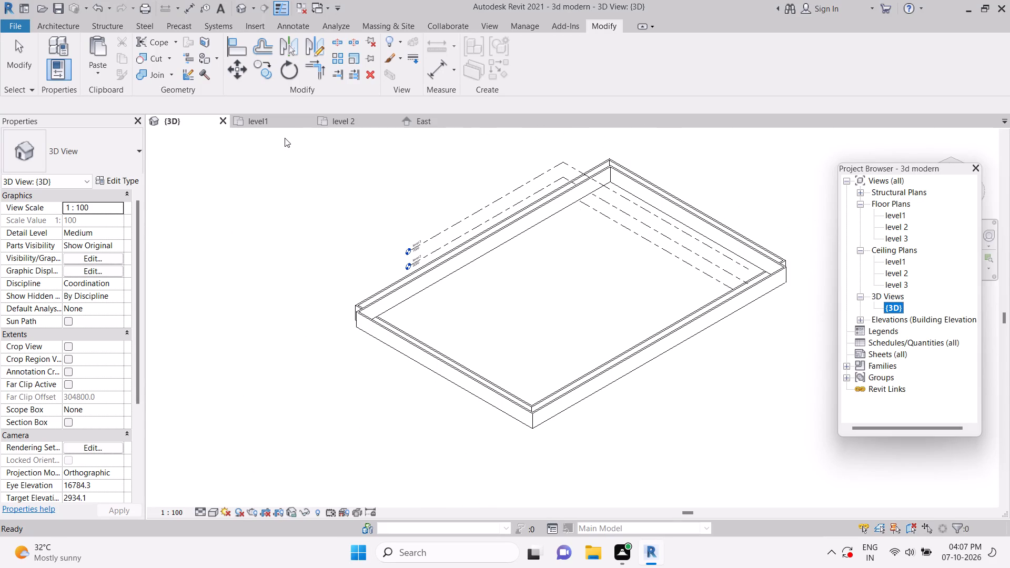
Open the level1 floor plan to examine the rectangular wall outline.
left_click(261, 123)
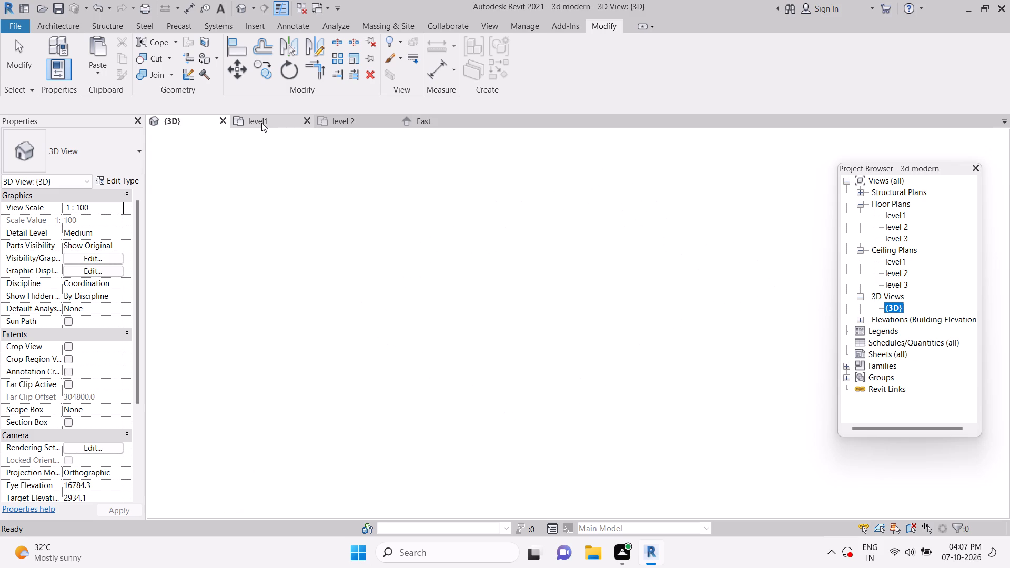
left_click(421, 231)
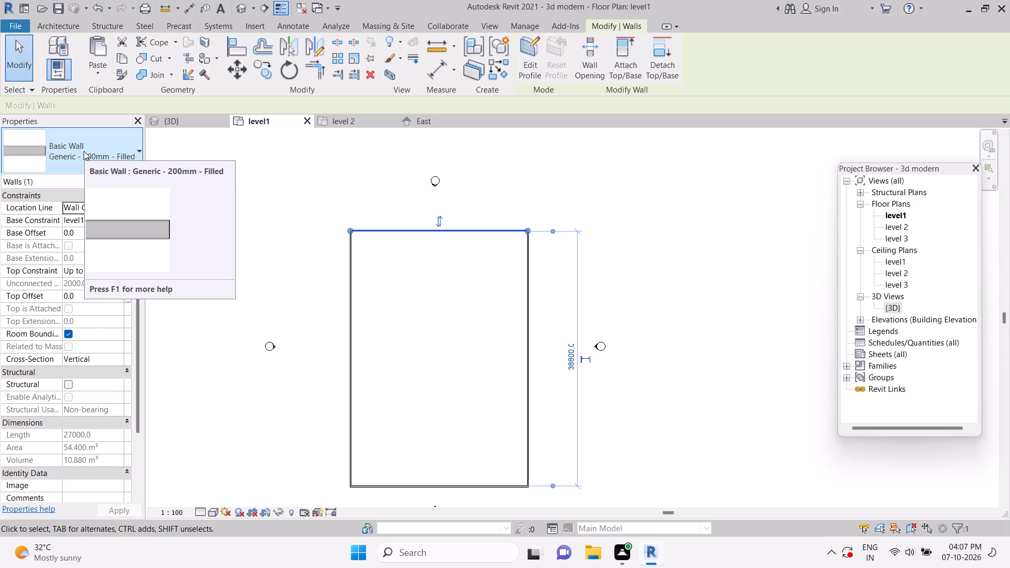
left_click(402, 86)
triple_click(403, 89)
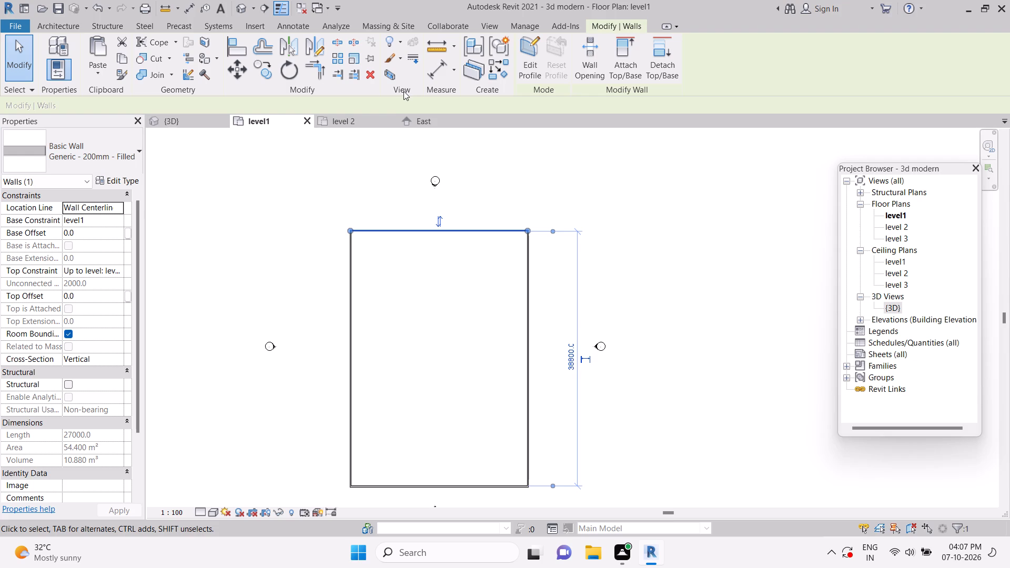
left_click(372, 158)
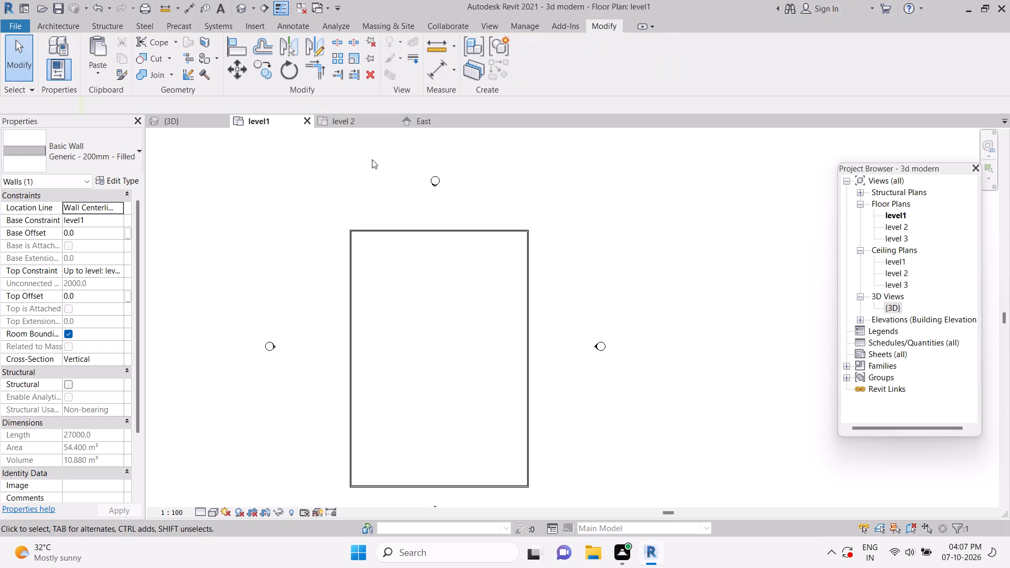
left_click(401, 87)
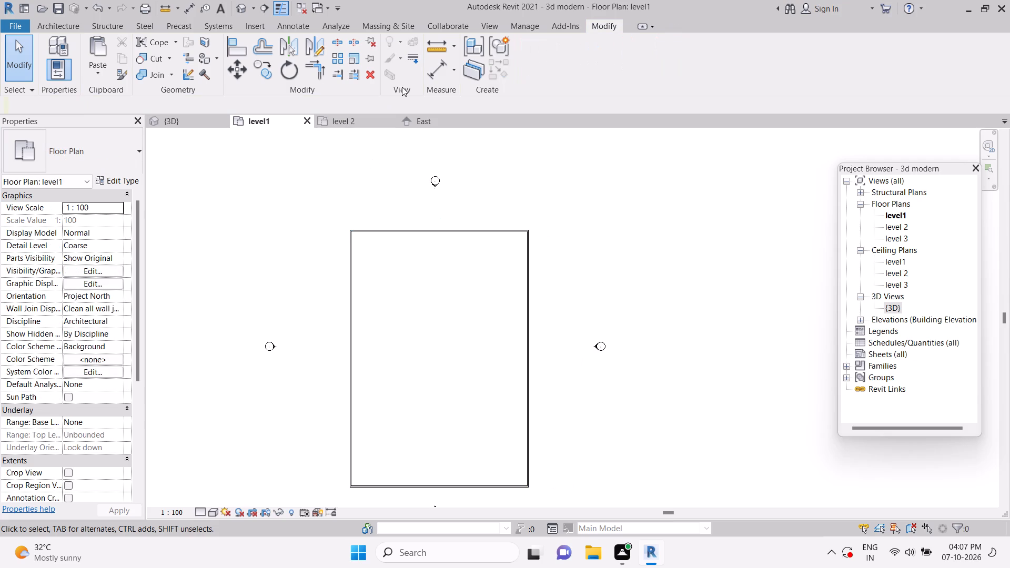
left_click(402, 87)
left_click(71, 24)
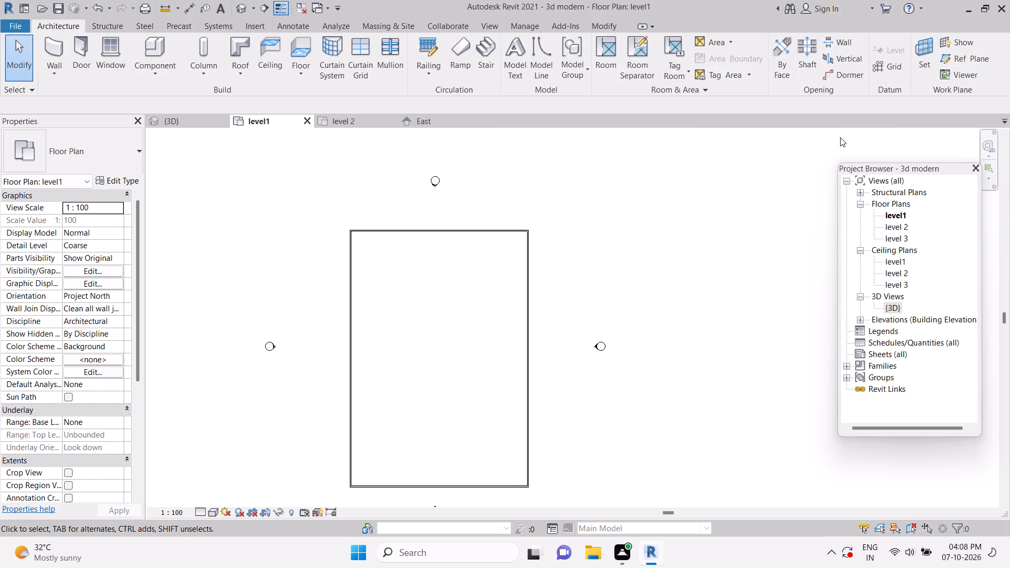
scroll(821, 246, "down", 1)
scroll(821, 246, "up", 3)
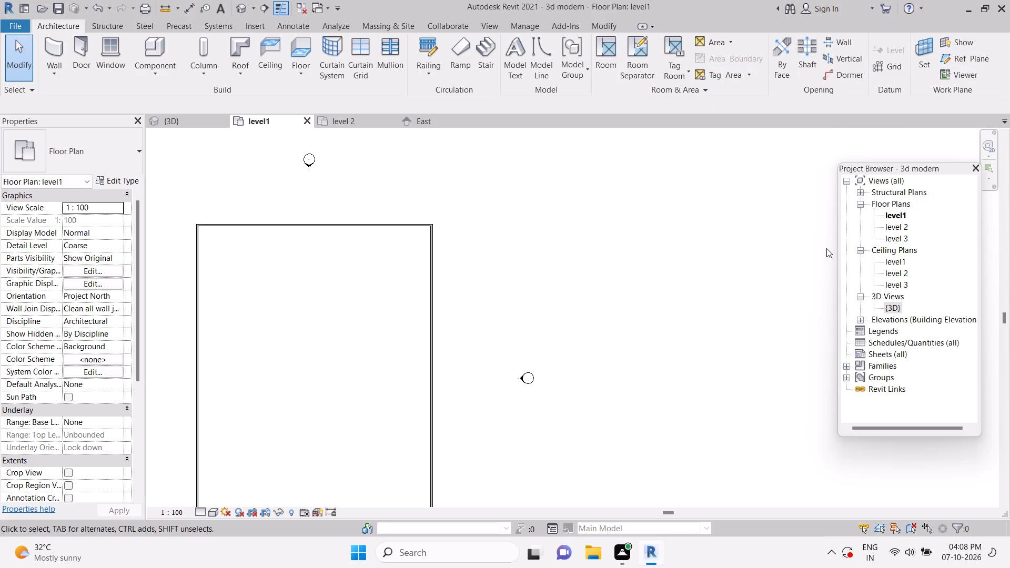
scroll(826, 248, "down", 6)
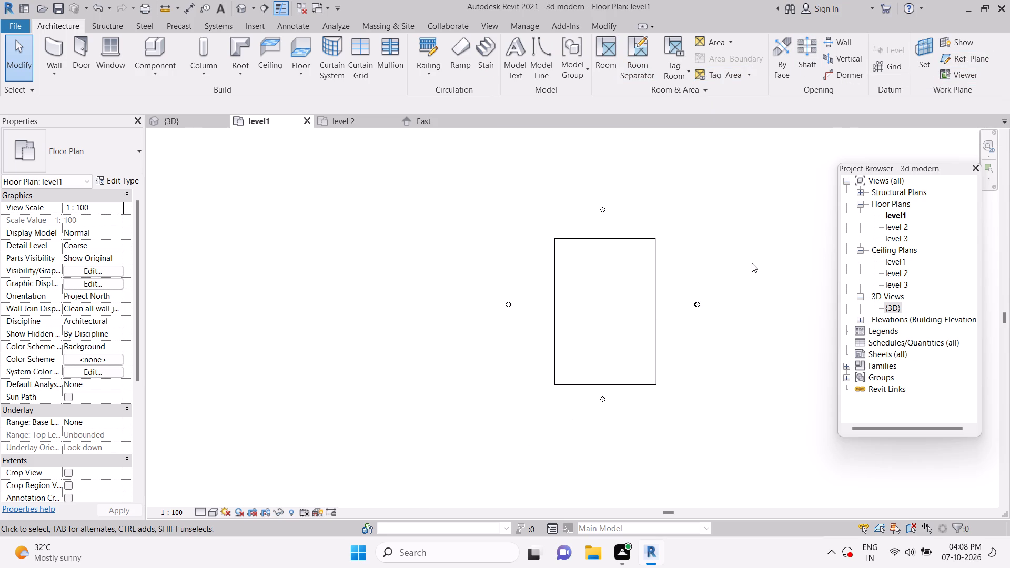
scroll(588, 289, "up", 8)
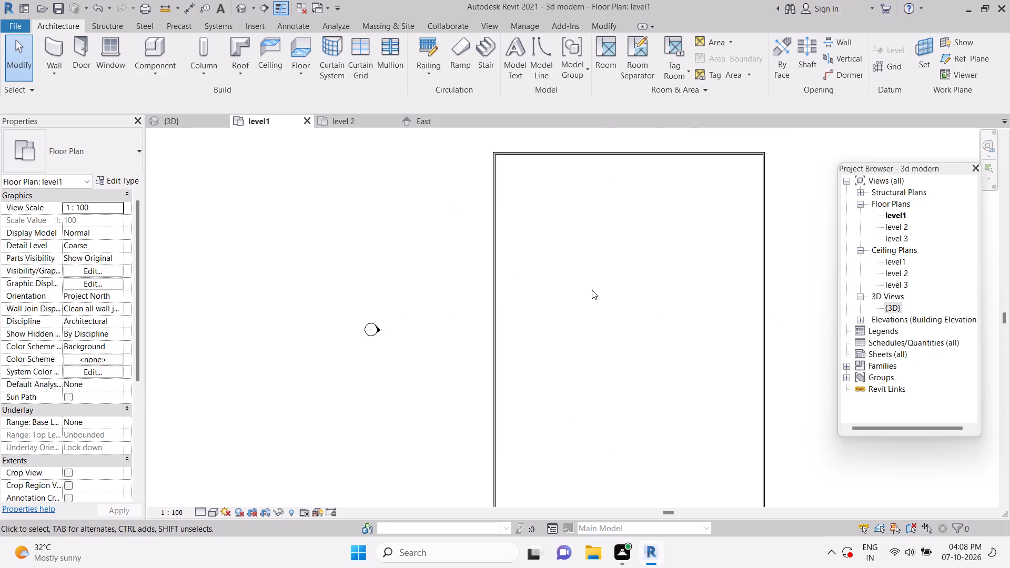
scroll(592, 290, "down", 2)
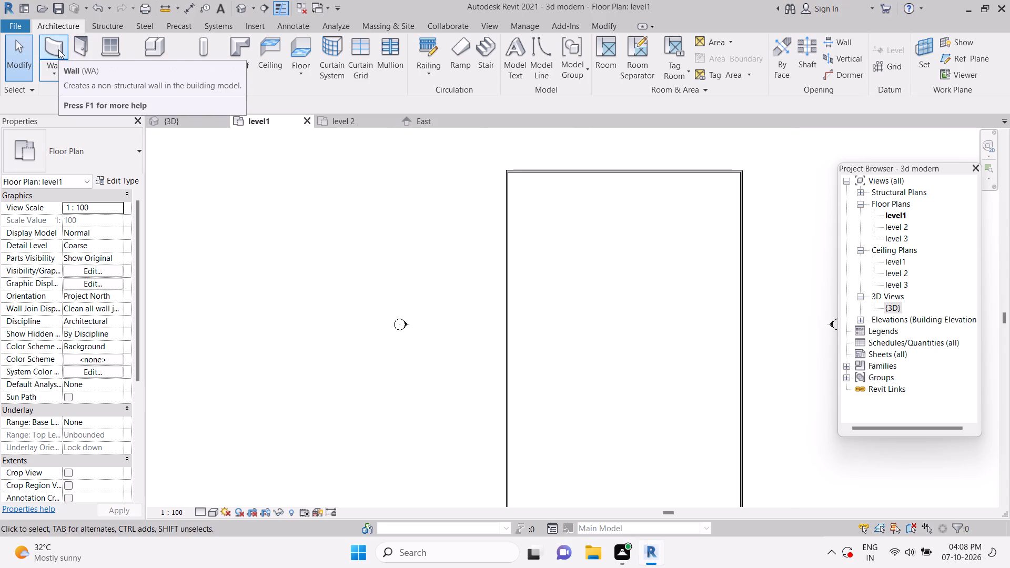
Open the default 3D view to examine the stacked level1 and level 2 walls.
left_click(237, 7)
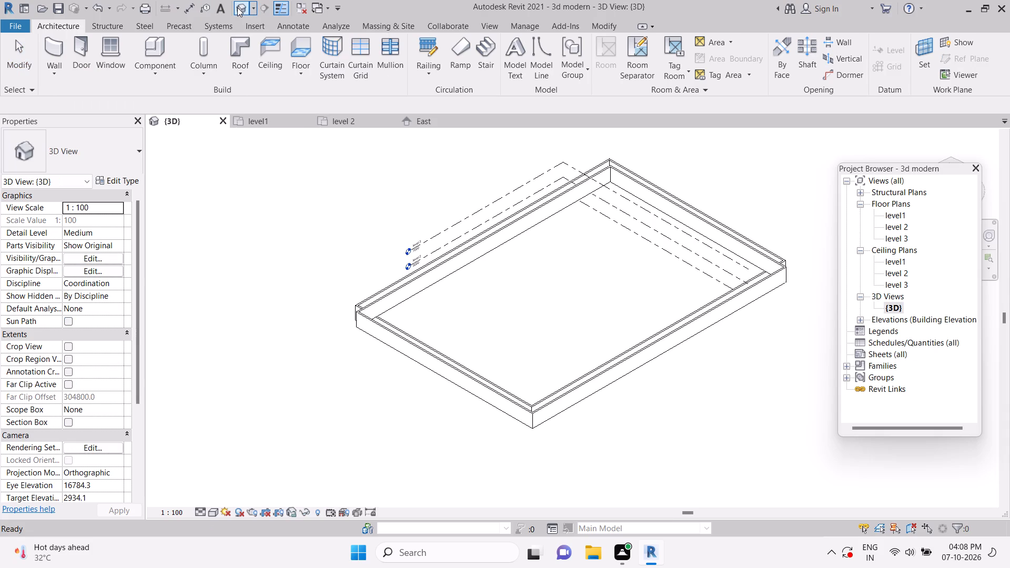
left_click(237, 7)
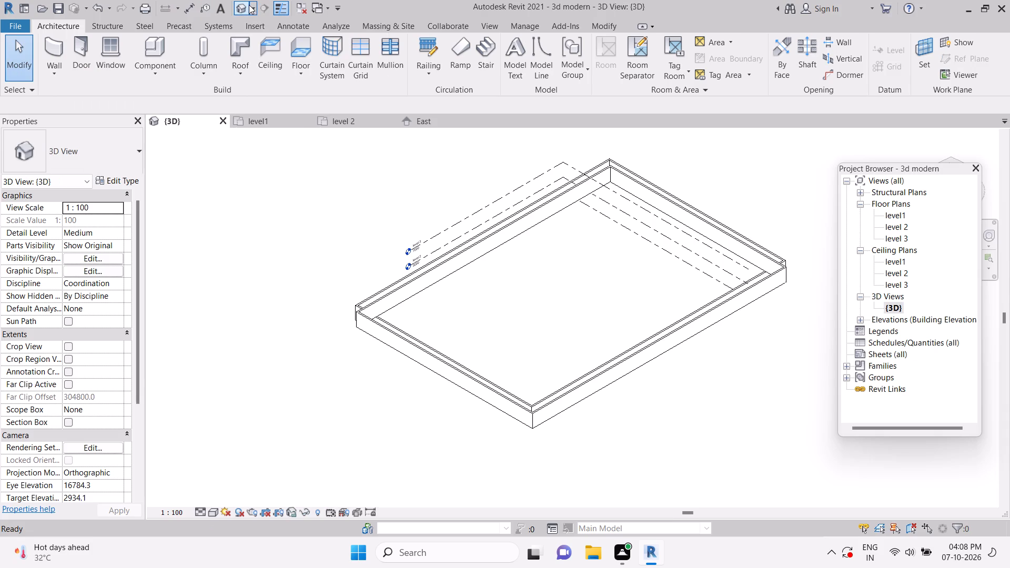
left_click(249, 5)
left_click(252, 10)
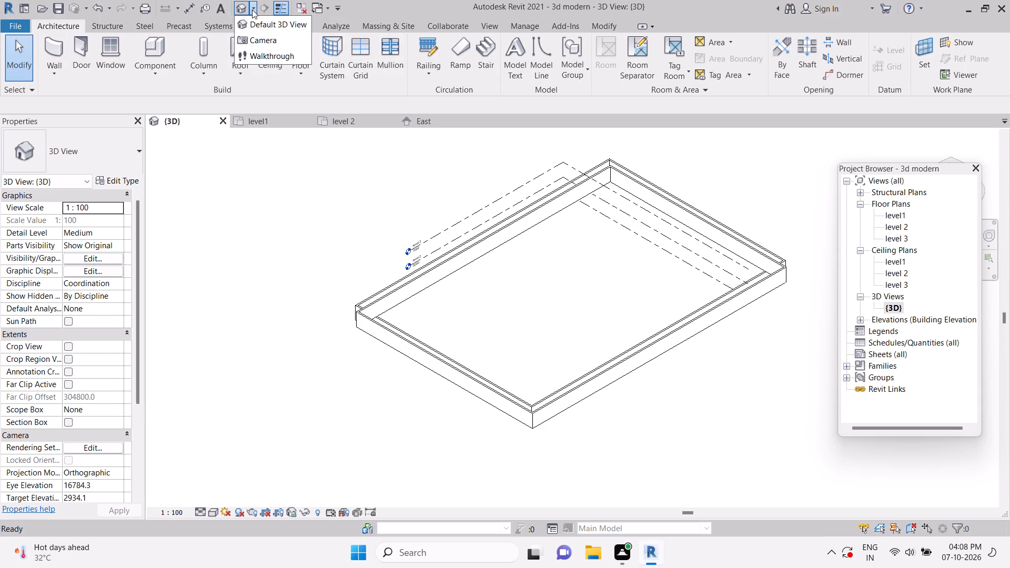
left_click(257, 20)
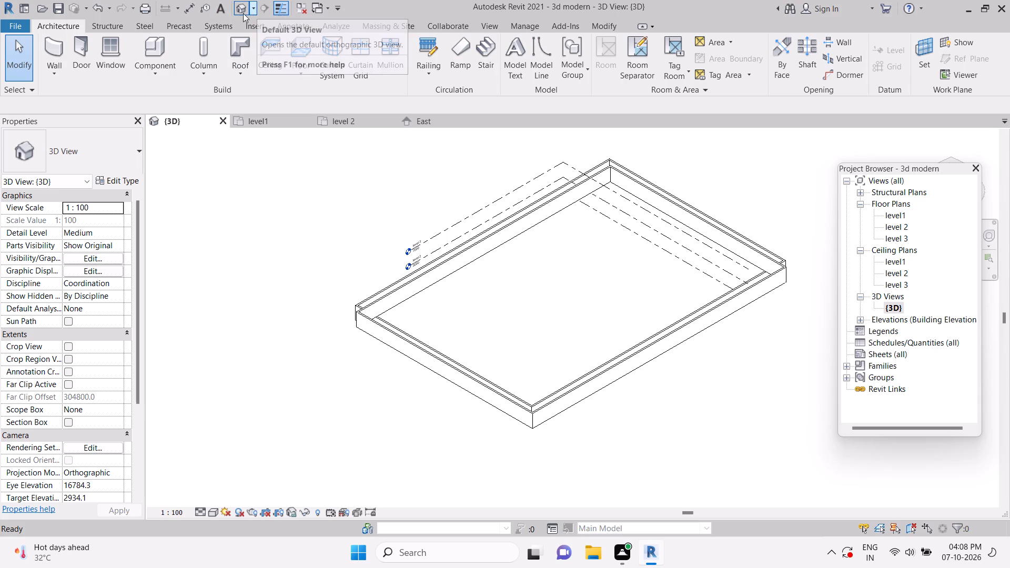
left_click(277, 11)
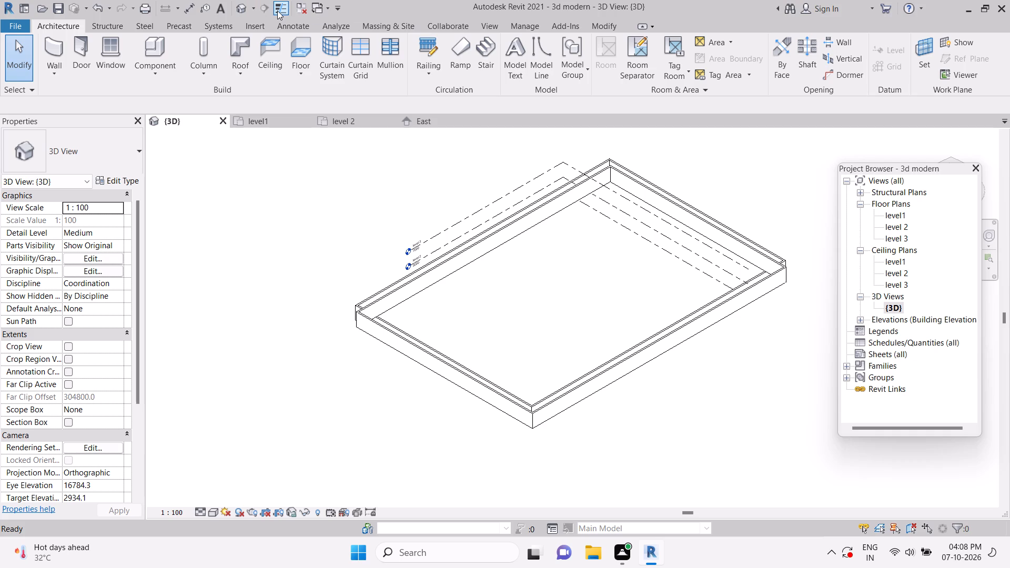
double_click(277, 10)
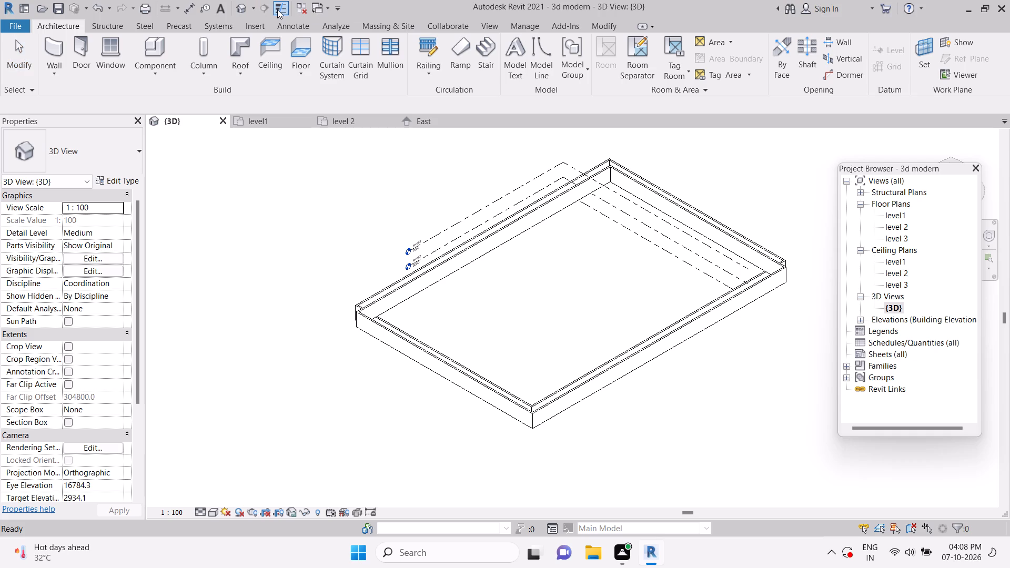
left_click(251, 4)
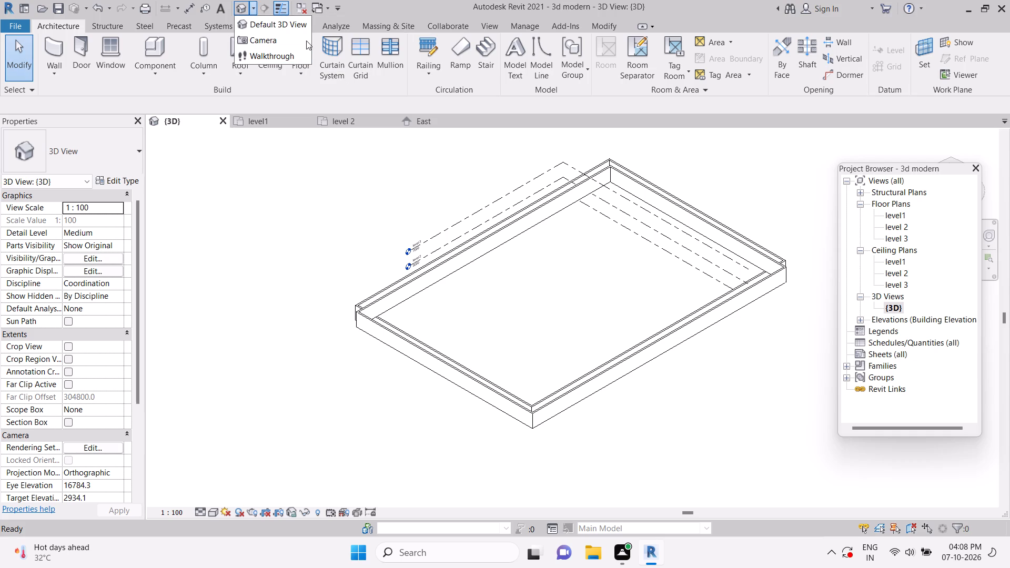
left_click(277, 18)
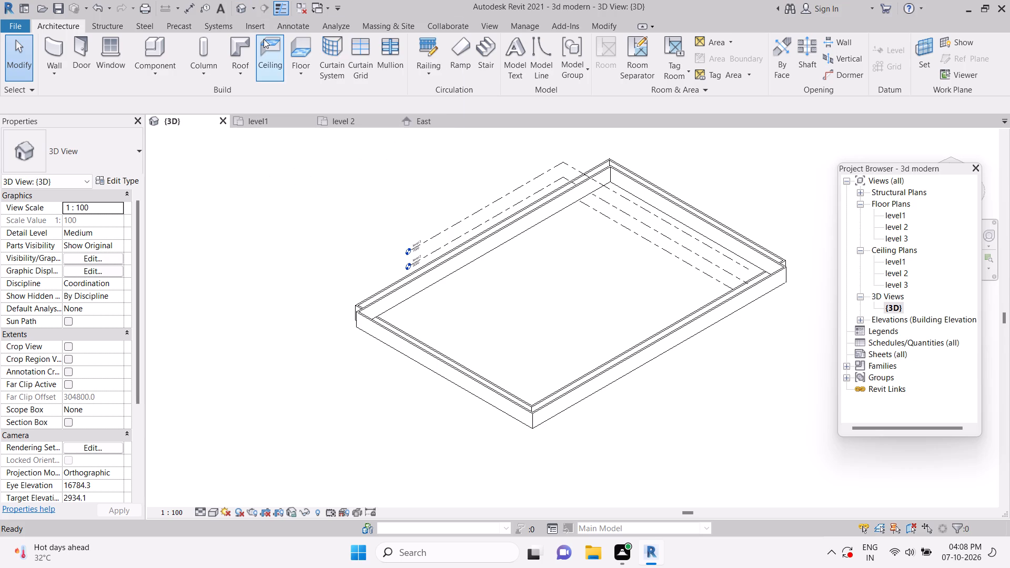
scroll(643, 301, "up", 4)
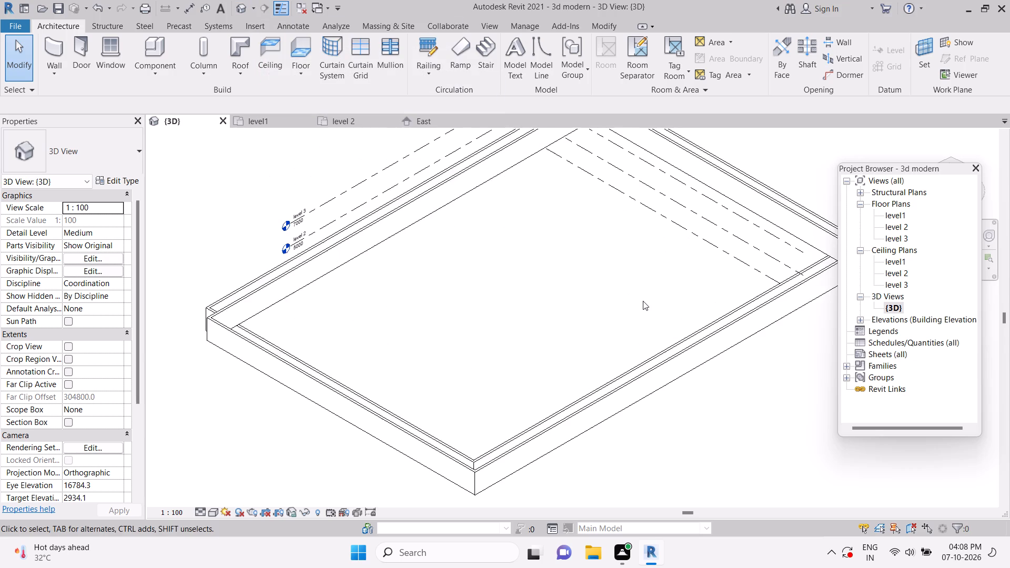
scroll(643, 301, "down", 4)
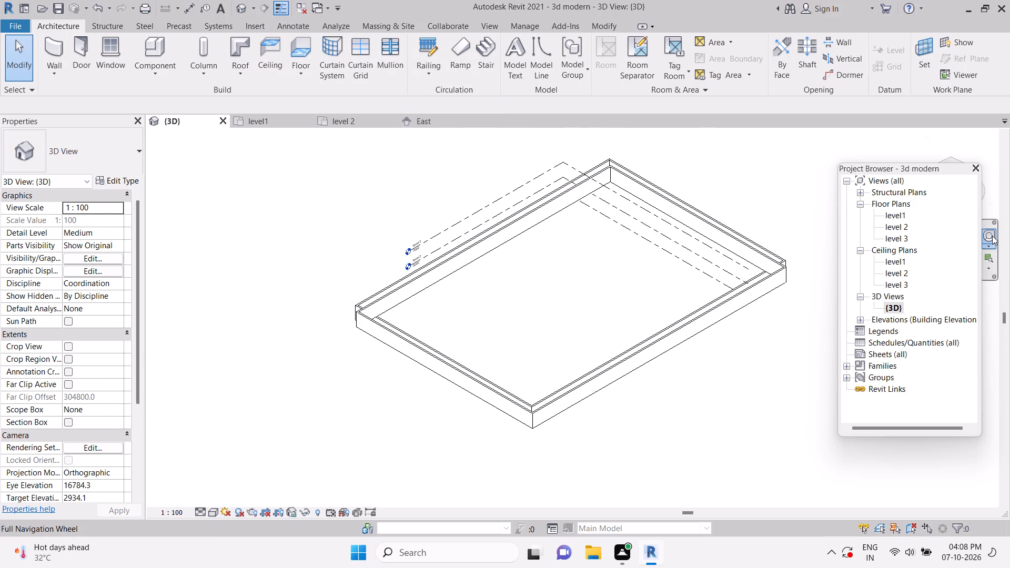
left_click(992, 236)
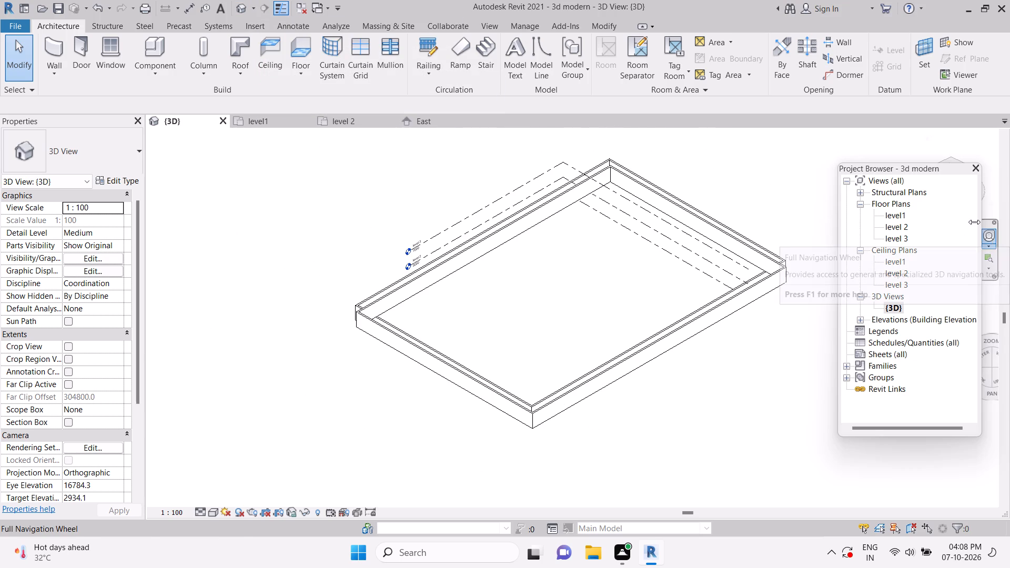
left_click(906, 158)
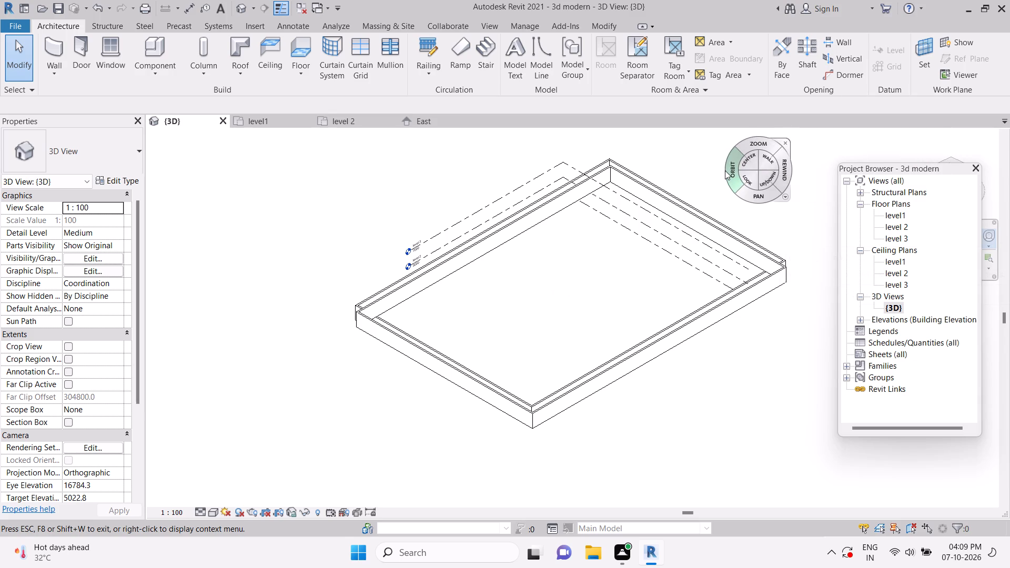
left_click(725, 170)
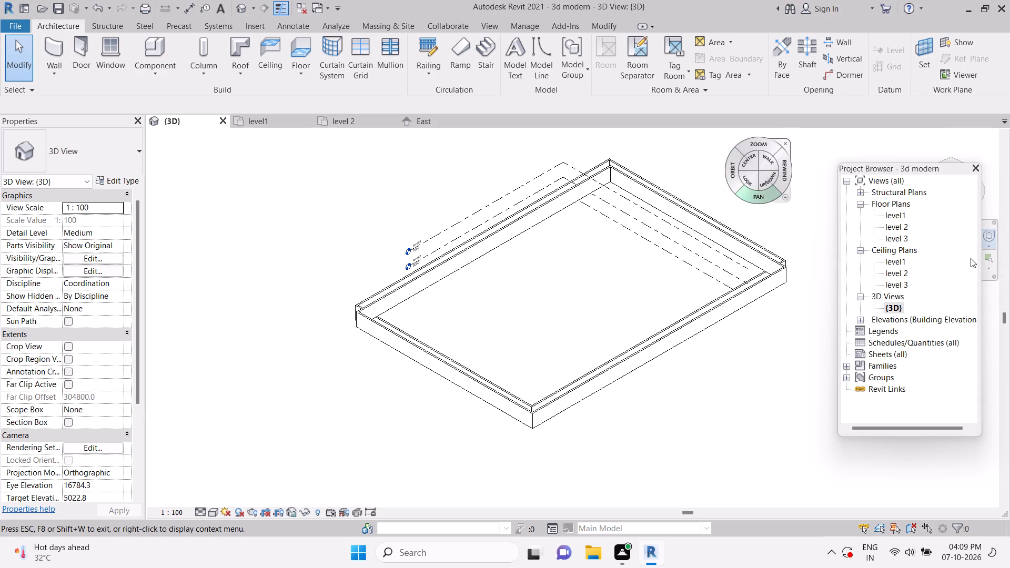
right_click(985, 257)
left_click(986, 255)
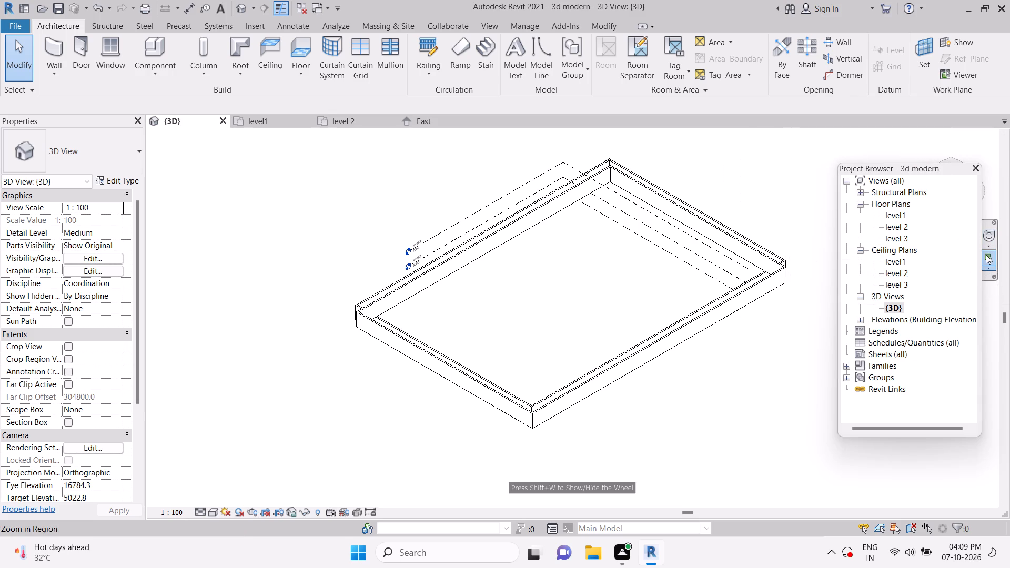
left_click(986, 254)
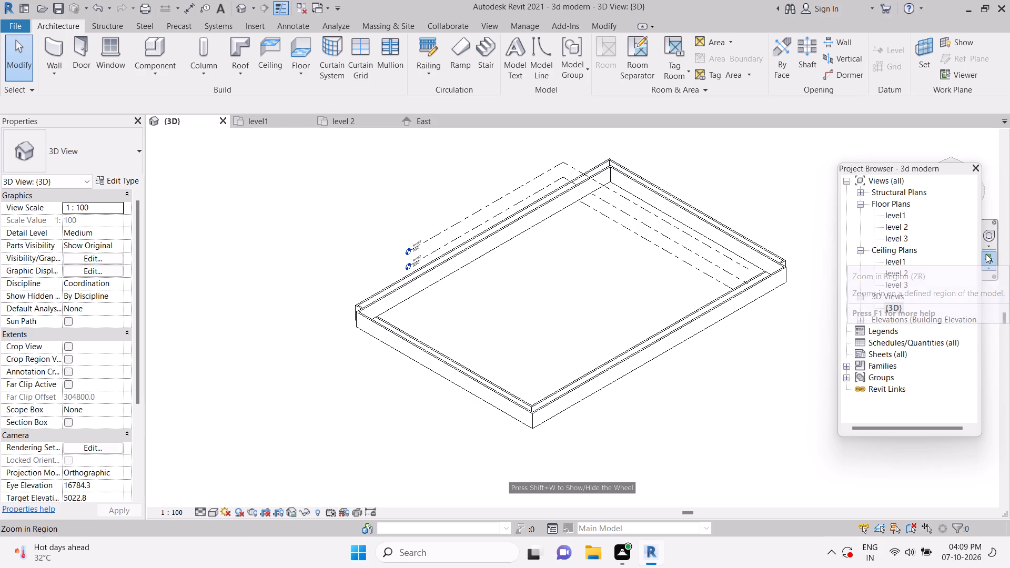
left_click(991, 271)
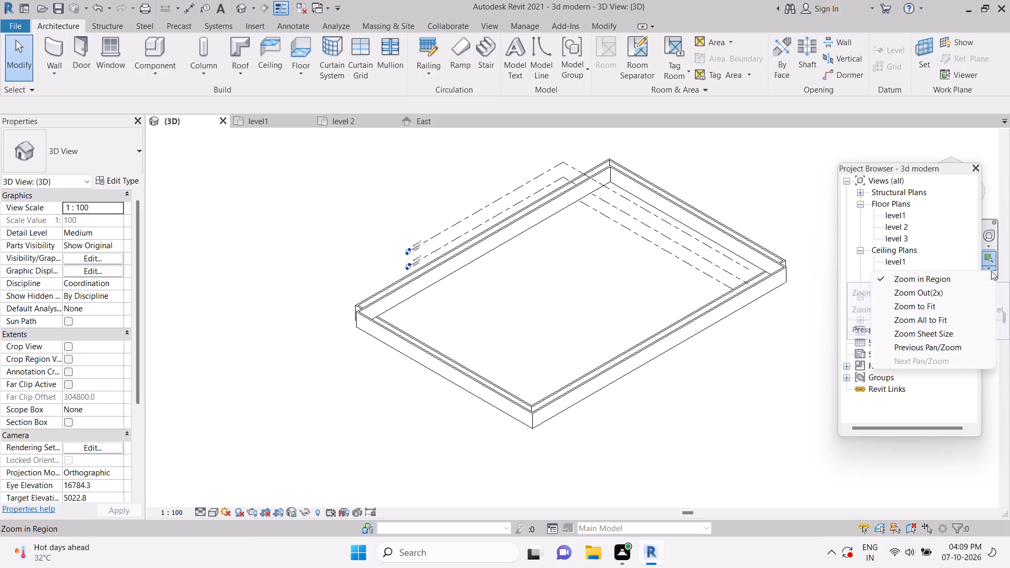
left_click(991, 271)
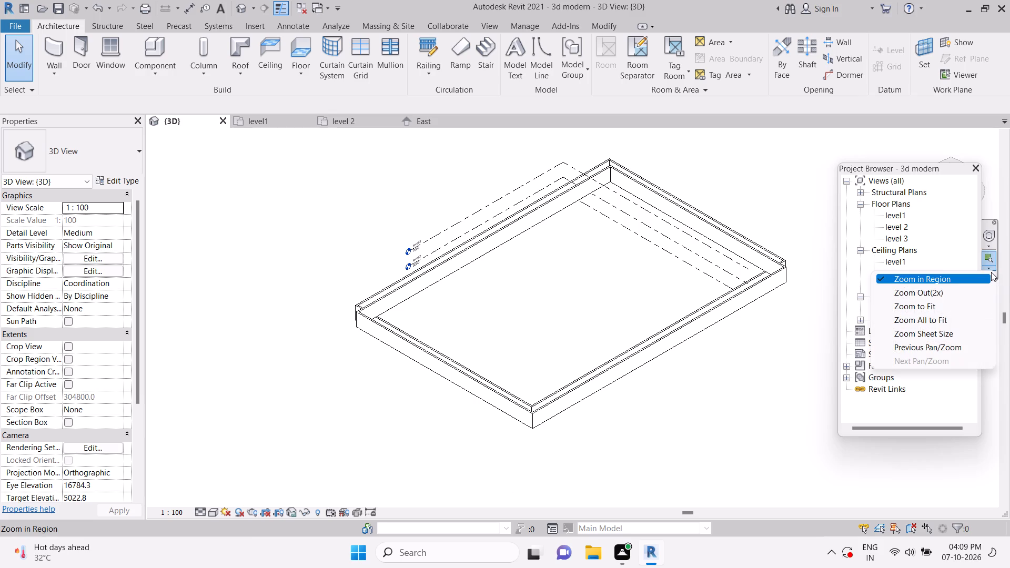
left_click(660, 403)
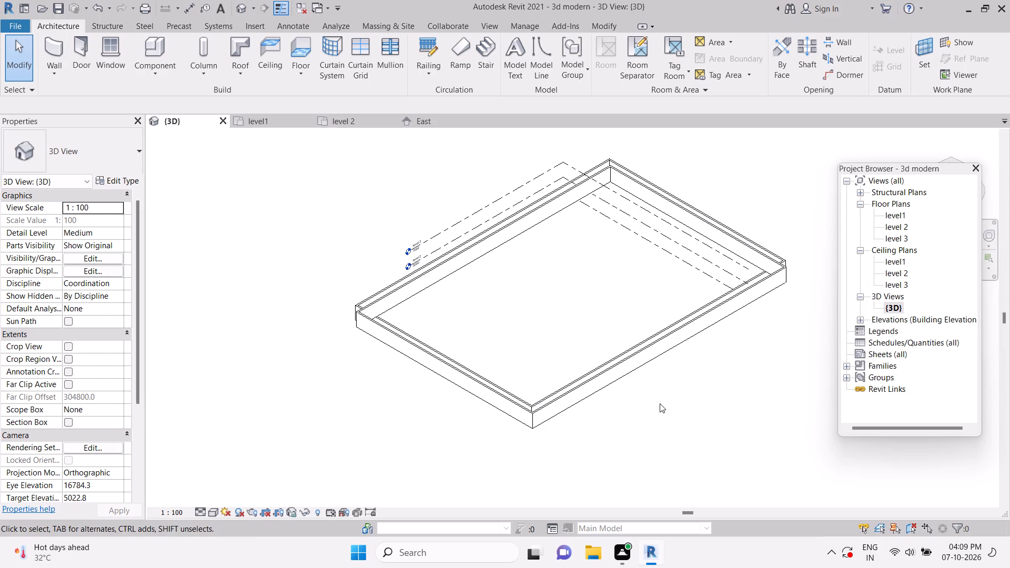
On level1, enclose the building's northwest corner with Generic - 140mm Masonry walls, about 10,100 mm north-south and 11,100 mm east-west.
left_click(269, 122)
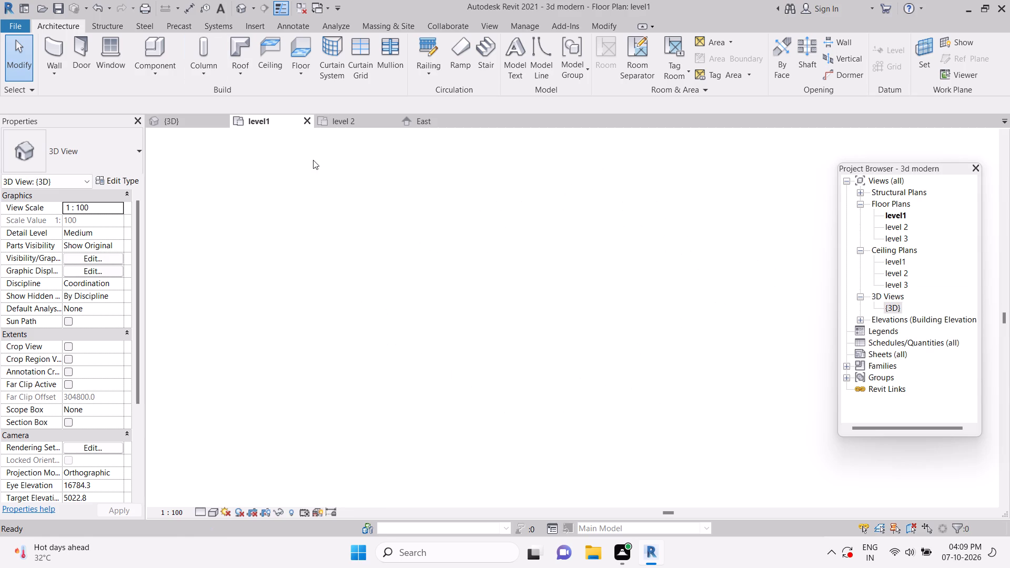
left_click(63, 55)
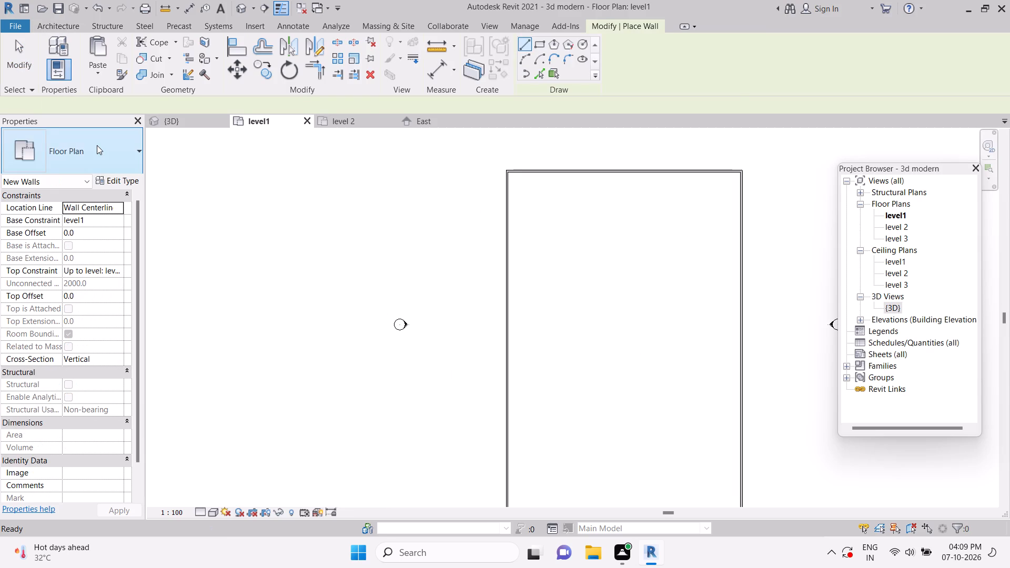
left_click(99, 153)
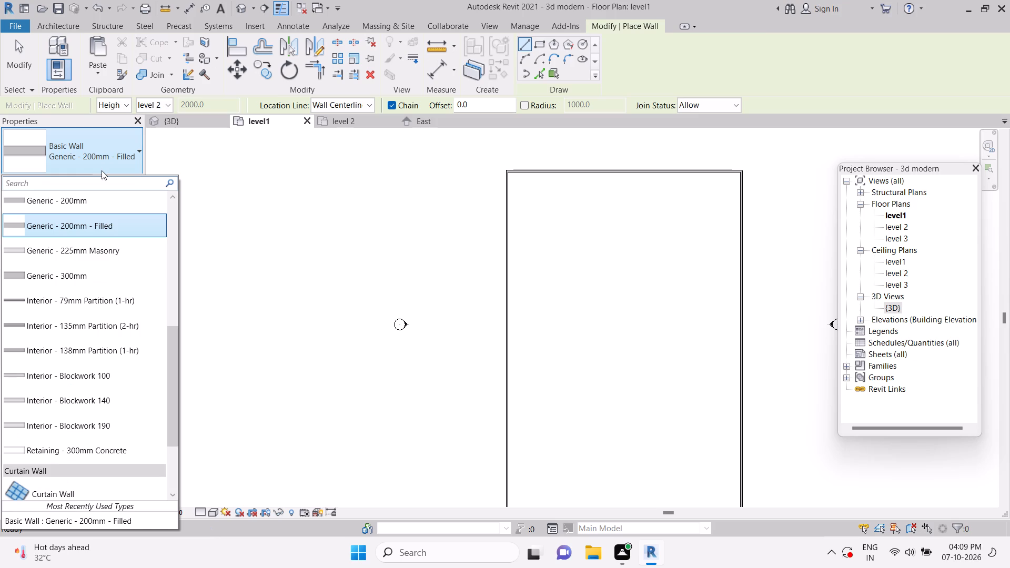
scroll(85, 205, "up", 1)
left_click(85, 204)
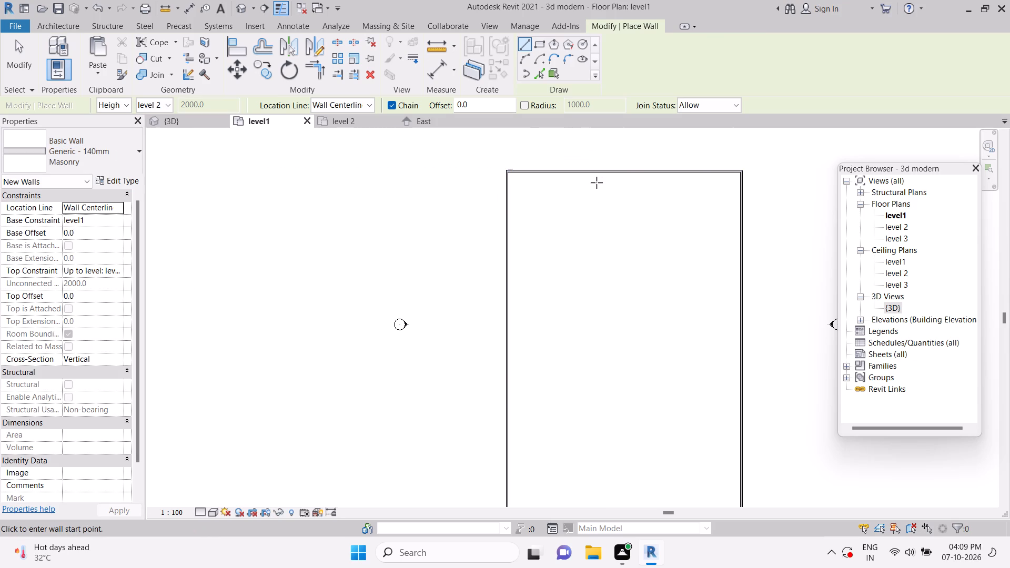
left_click_drag(603, 178, 595, 232)
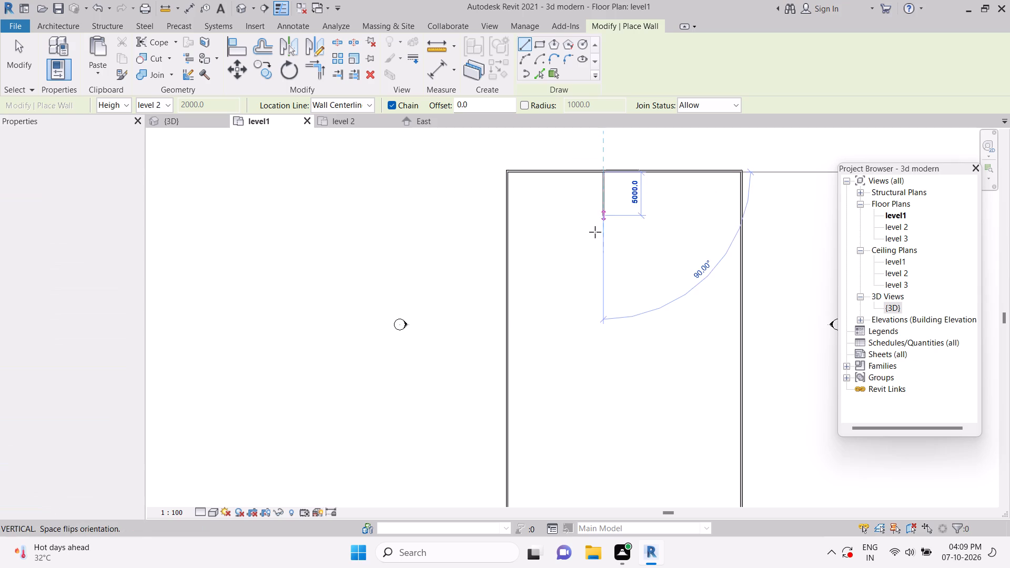
left_click_drag(595, 232, 605, 252)
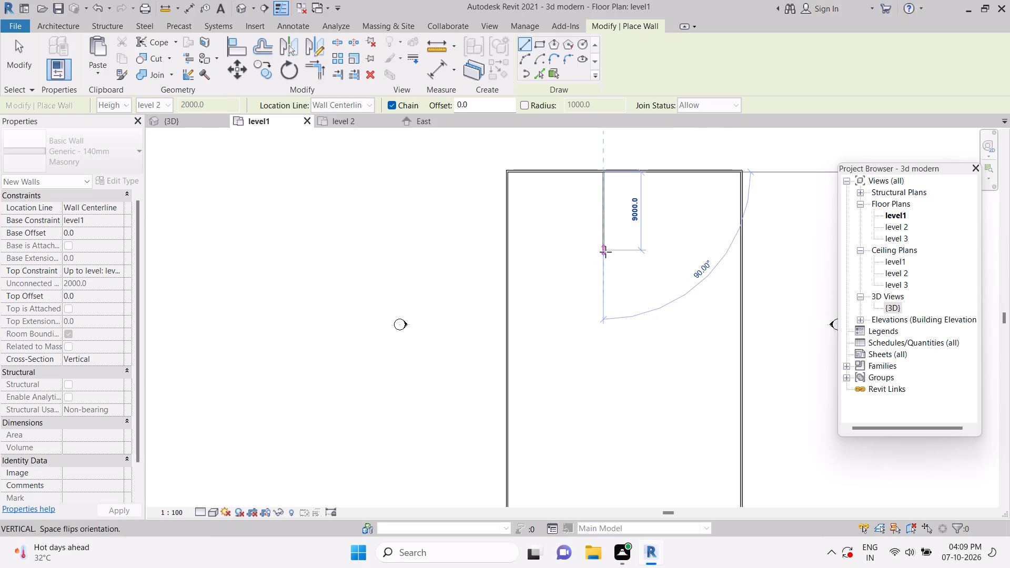
left_click_drag(605, 252, 602, 262)
left_click(602, 261)
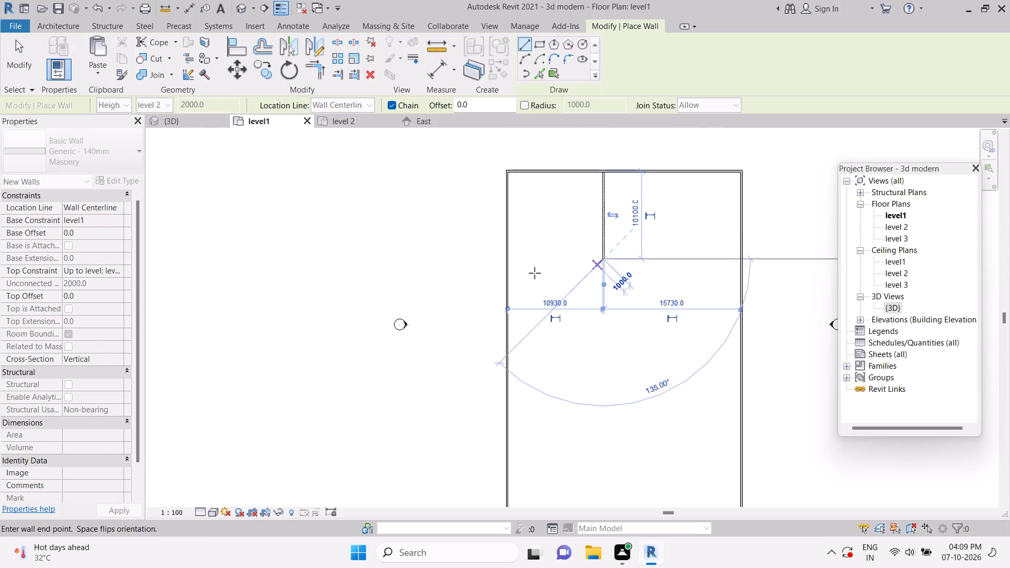
left_click(504, 262)
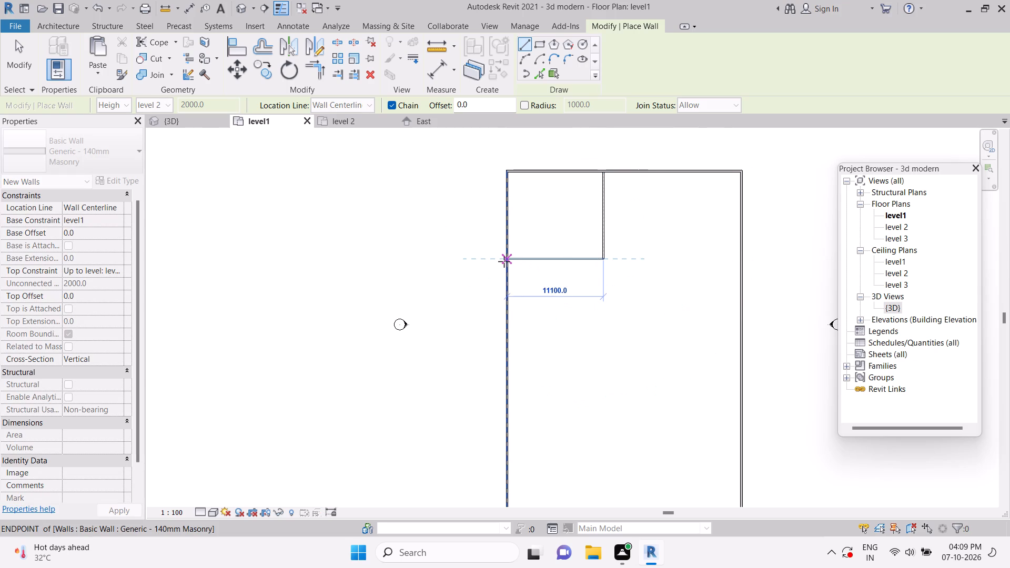
left_click(561, 258)
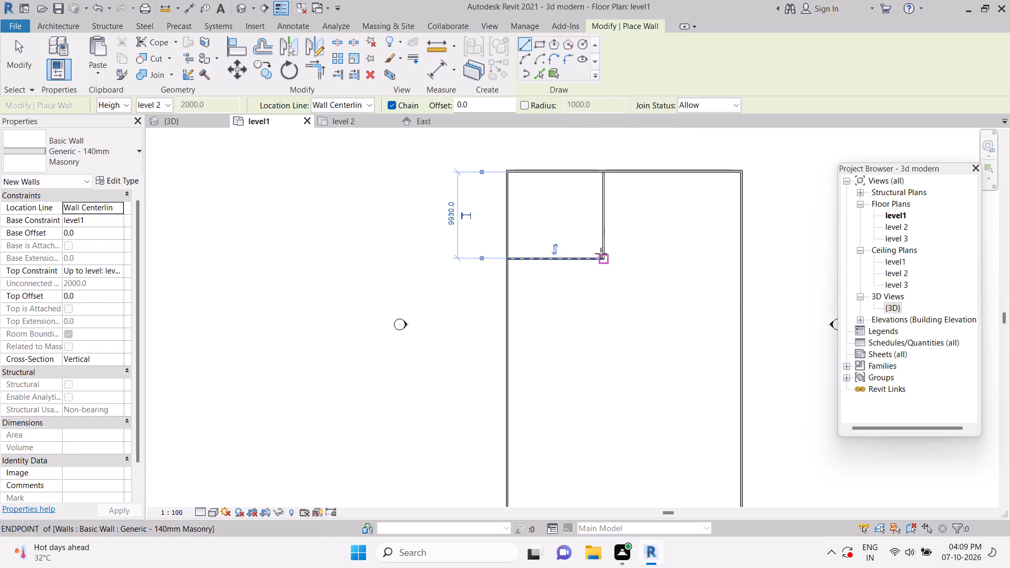
Extend an east-west Generic - 140mm Masonry partition from the corner room's inner corner to the east exterior wall.
left_click_drag(601, 252, 703, 261)
left_click_drag(703, 261, 728, 266)
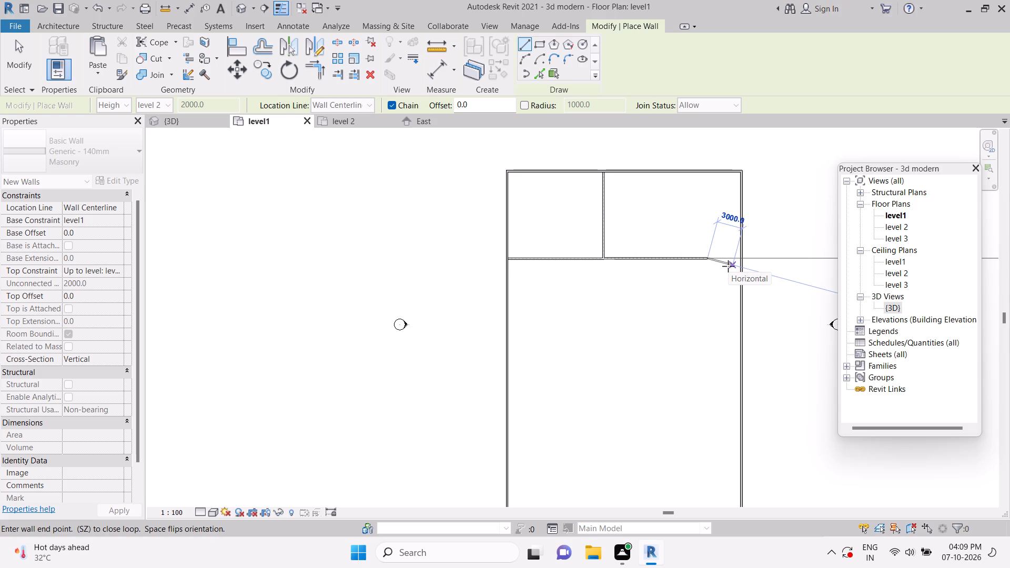
left_click_drag(728, 266, 735, 257)
left_click(735, 257)
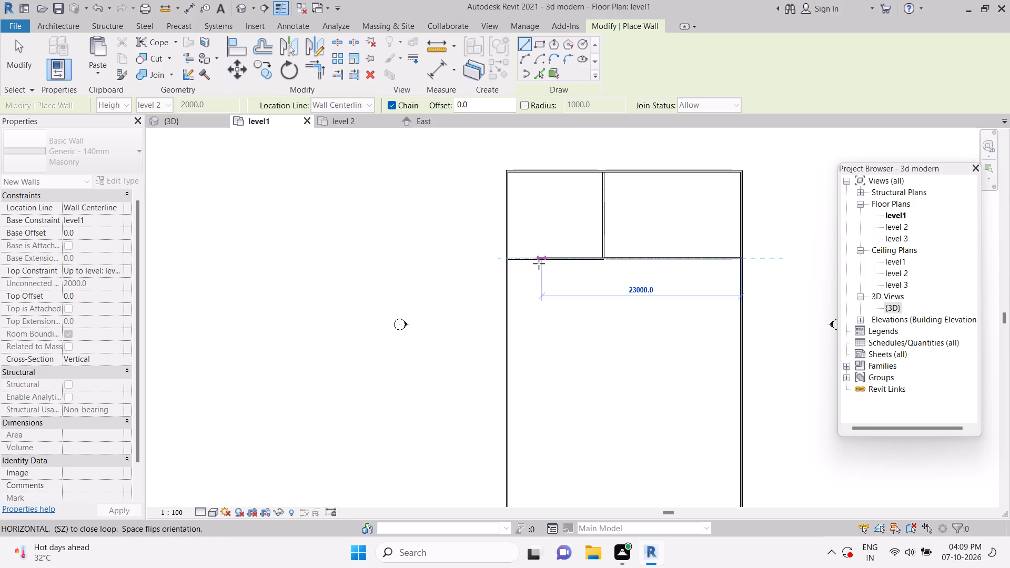
key("Escape")
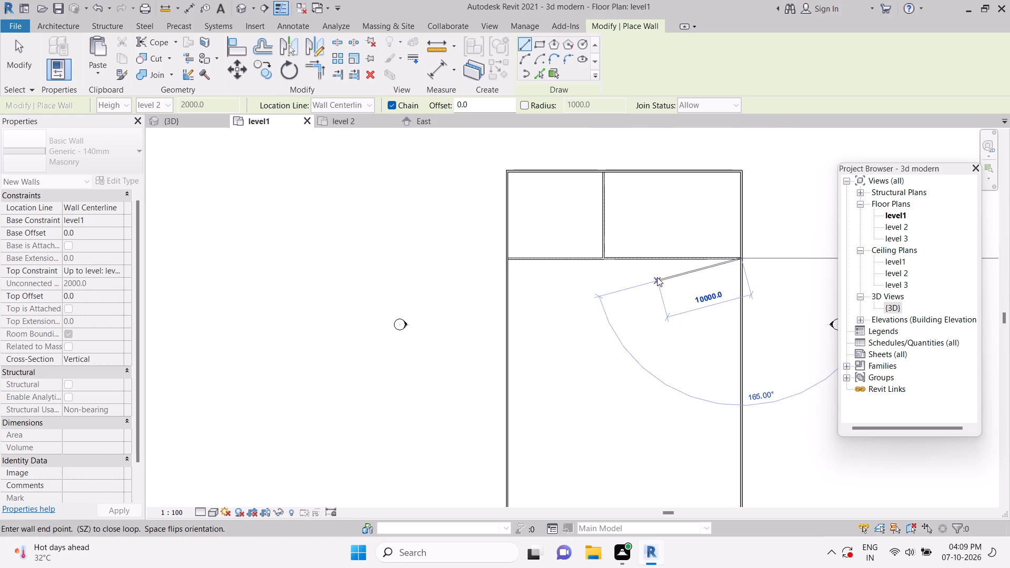
Draw a Generic - 140mm Masonry wall about 11,000 mm long southward from the eastern partition, starting about 6,000 mm from the corner room.
left_click(62, 26)
left_click(59, 52)
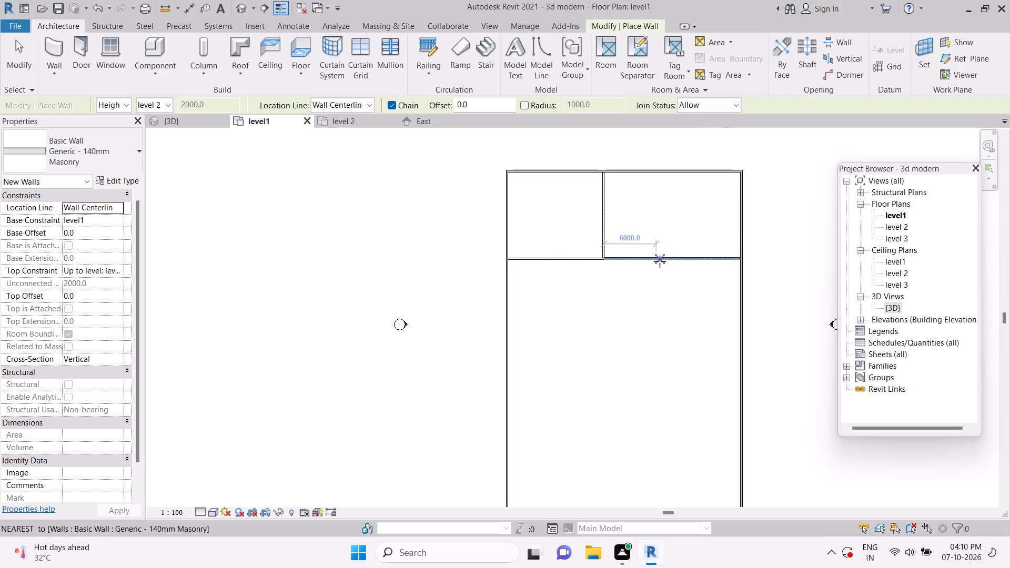
left_click_drag(660, 260, 673, 333)
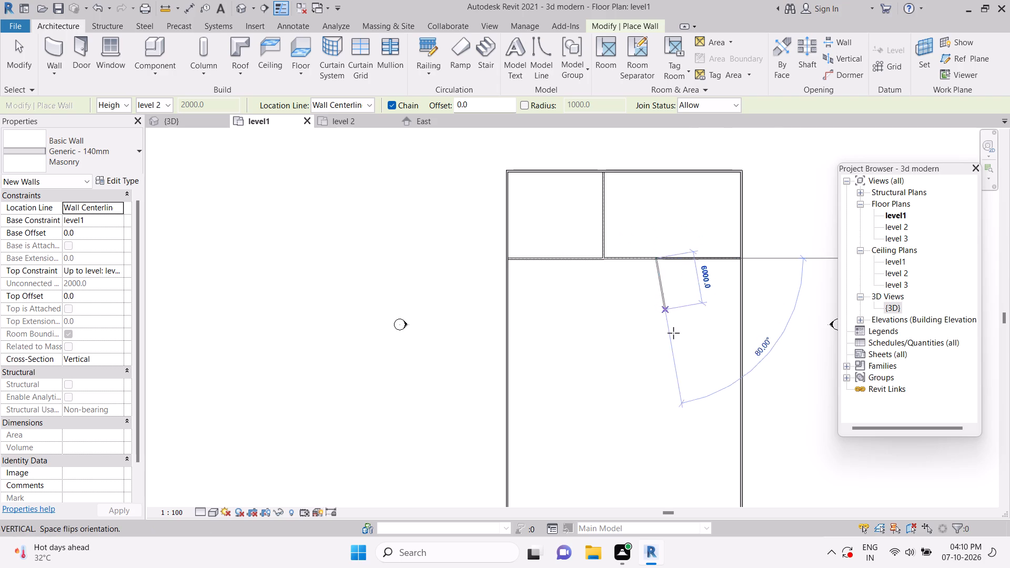
left_click_drag(673, 333, 671, 386)
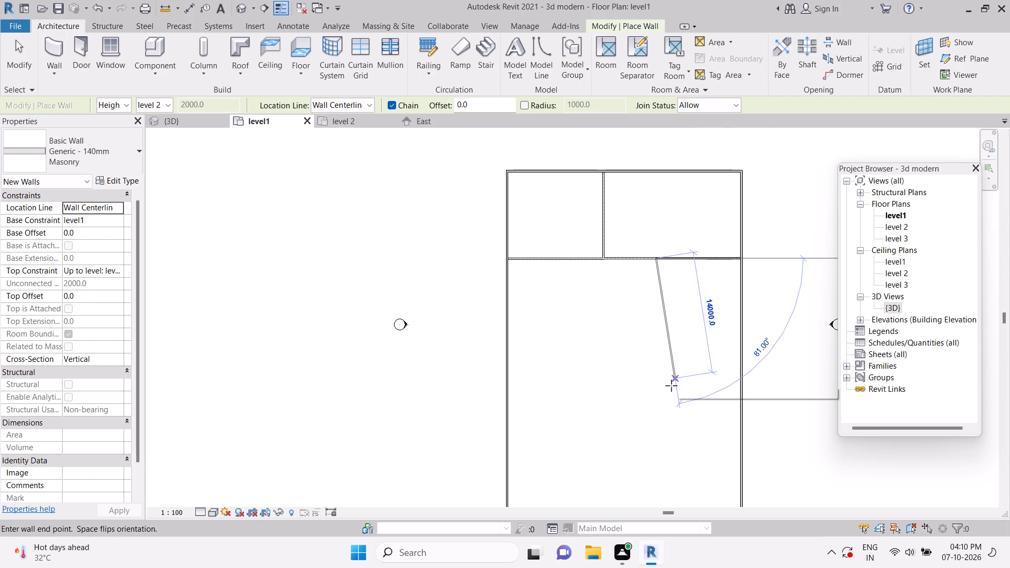
left_click_drag(671, 386, 660, 342)
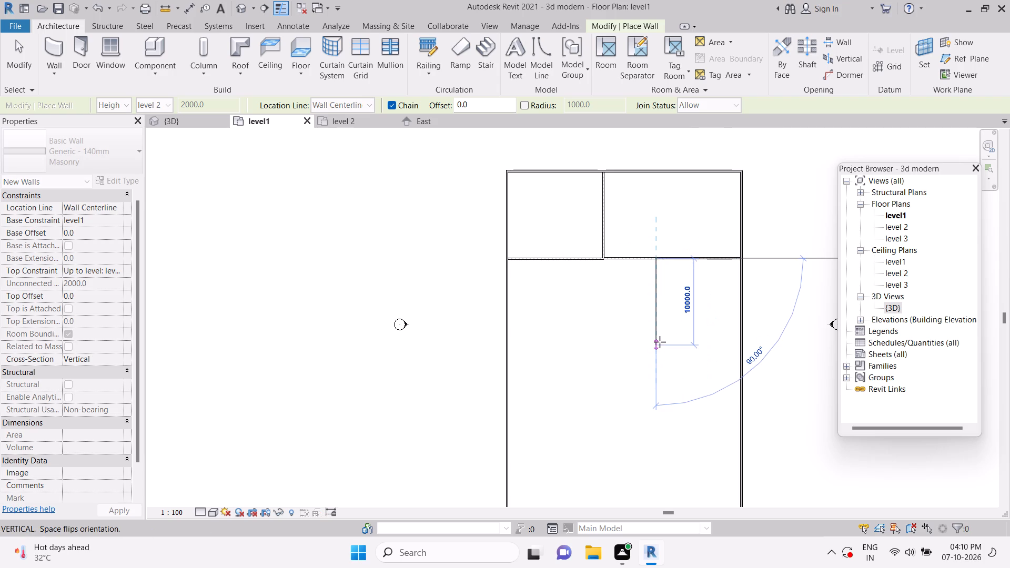
left_click_drag(660, 342, 660, 351)
left_click(660, 351)
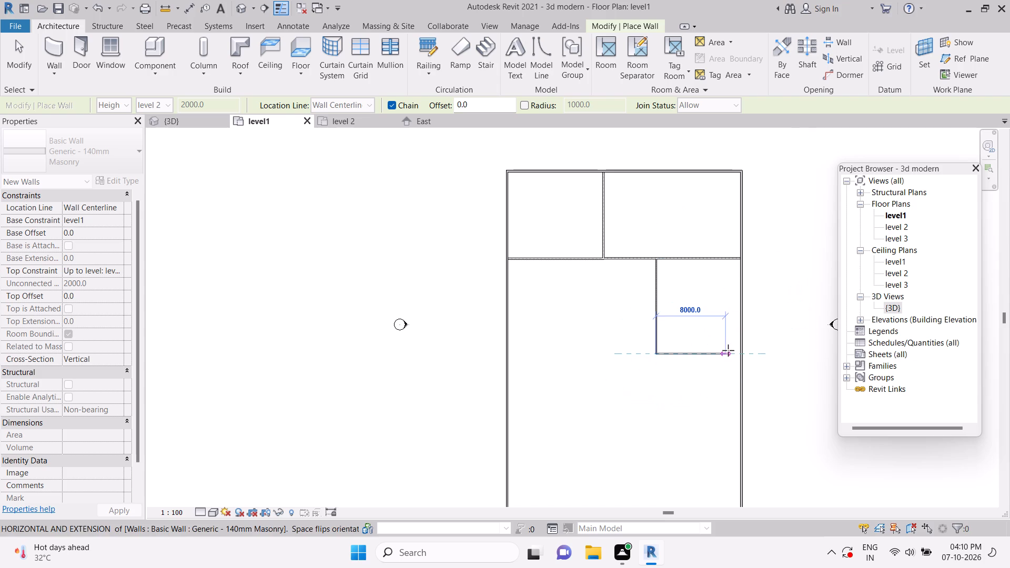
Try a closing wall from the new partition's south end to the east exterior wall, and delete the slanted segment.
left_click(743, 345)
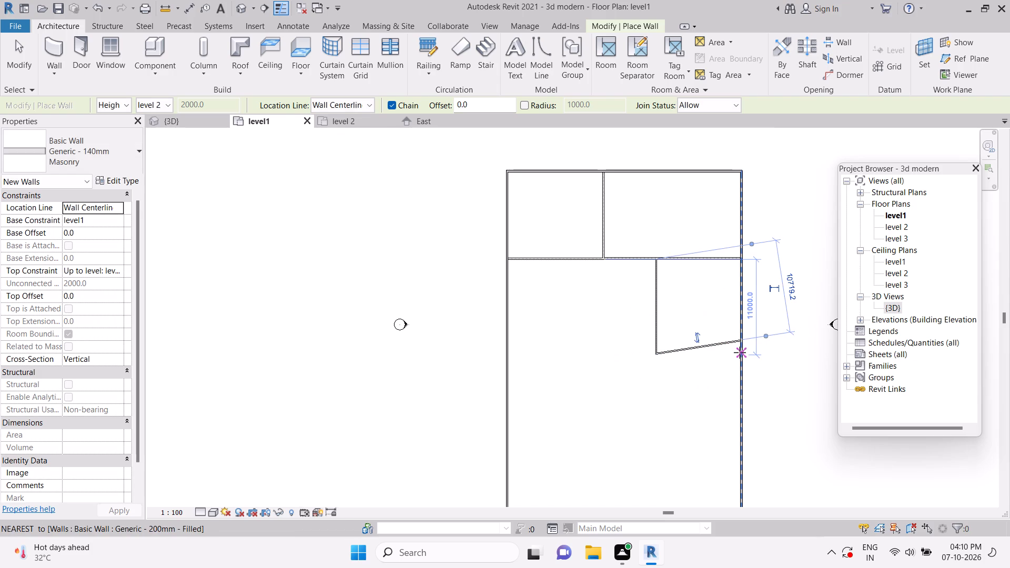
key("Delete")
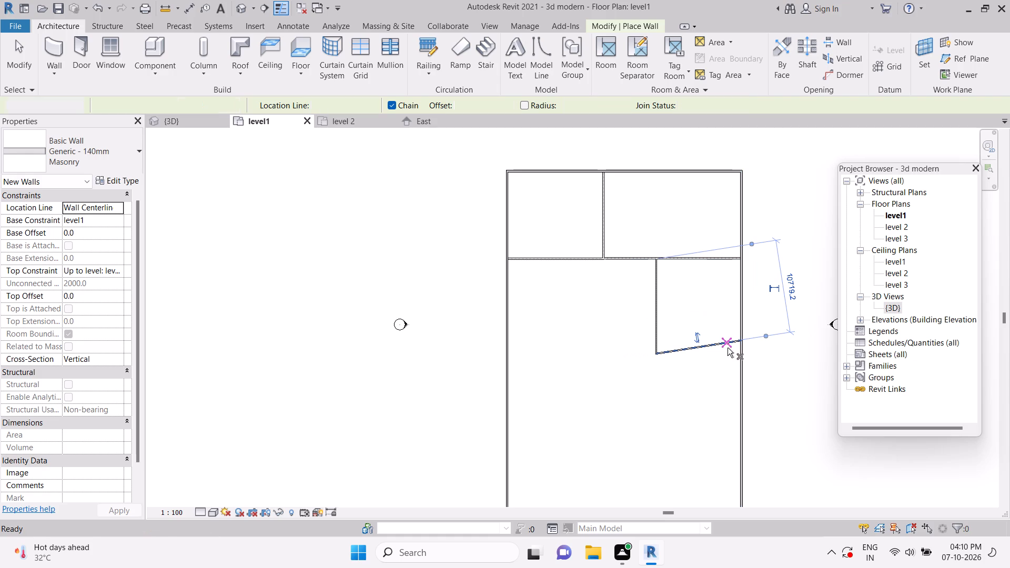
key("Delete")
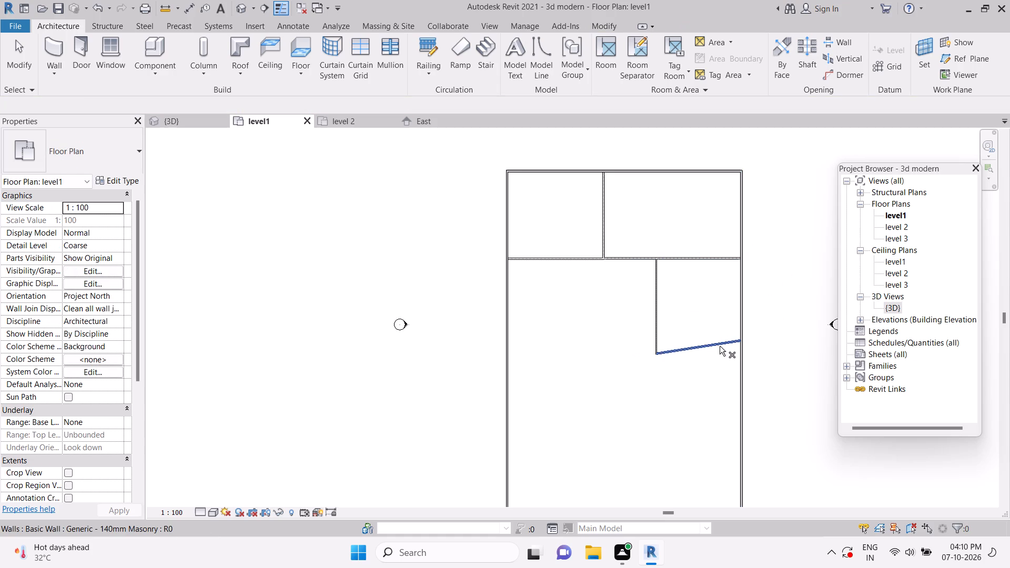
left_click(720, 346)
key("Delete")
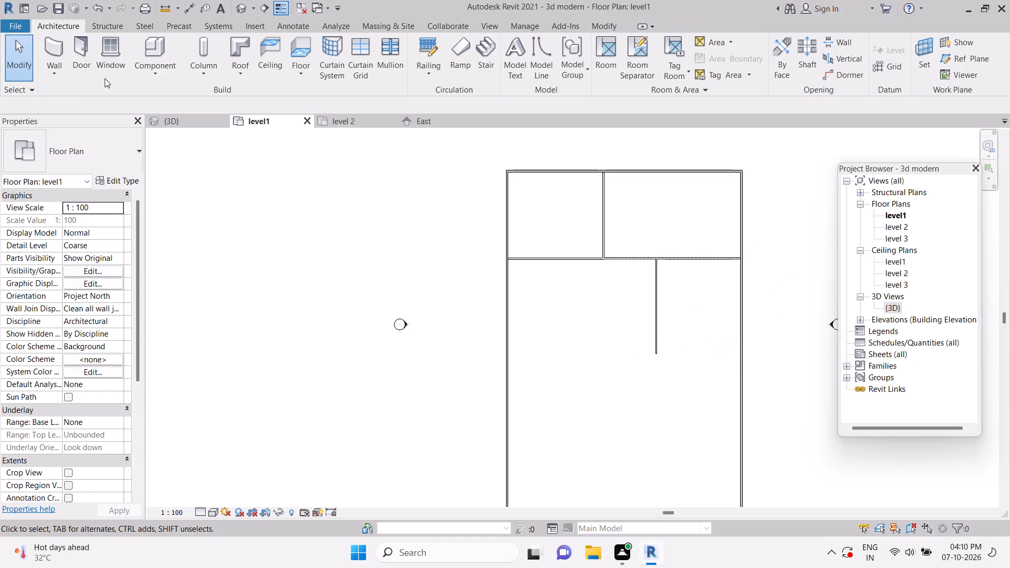
Close the east room with a straight east-west wall about 9,830 mm long from the partition's south end to the exterior wall.
left_click(63, 58)
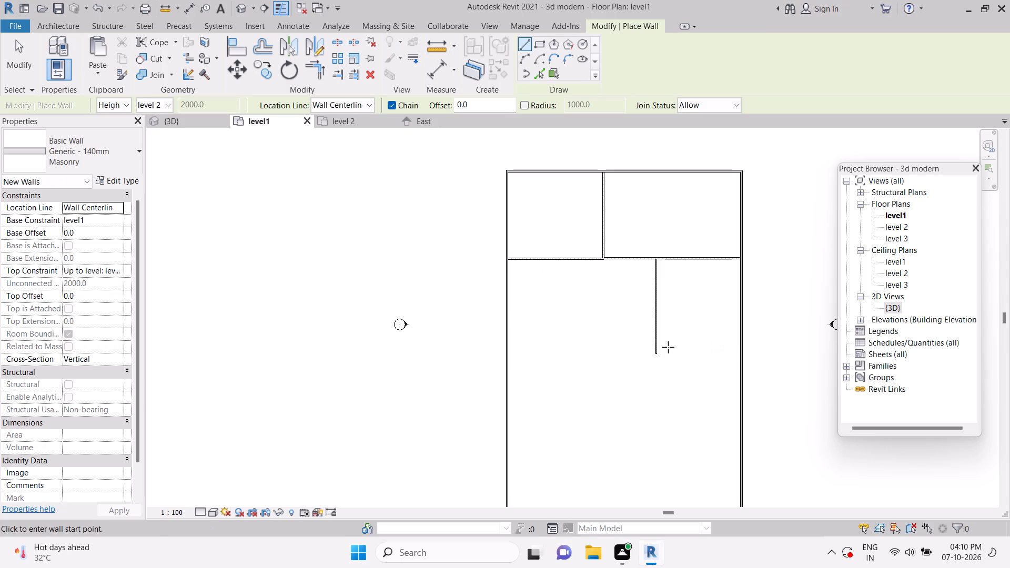
left_click_drag(655, 350, 693, 349)
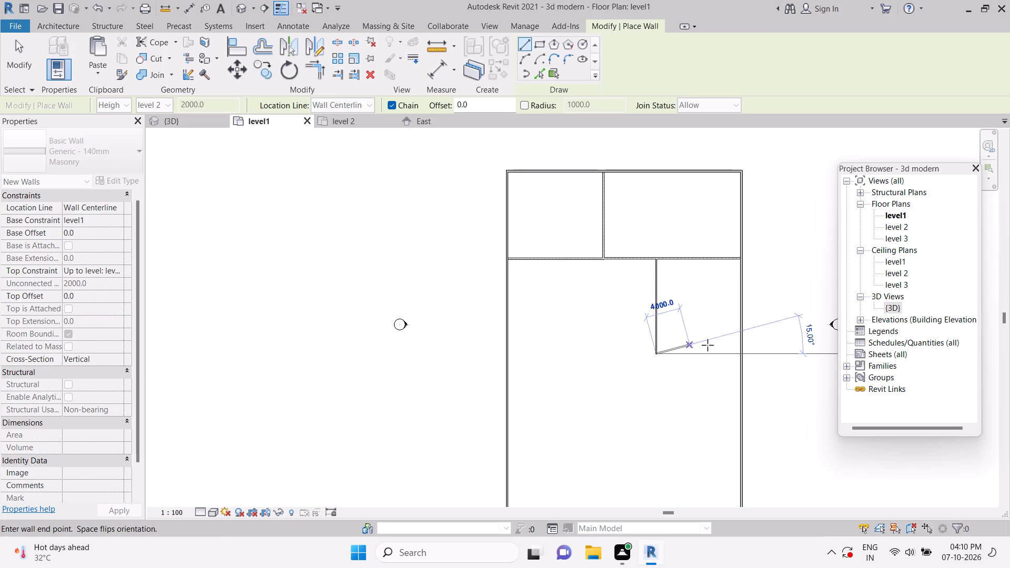
double_click(739, 353)
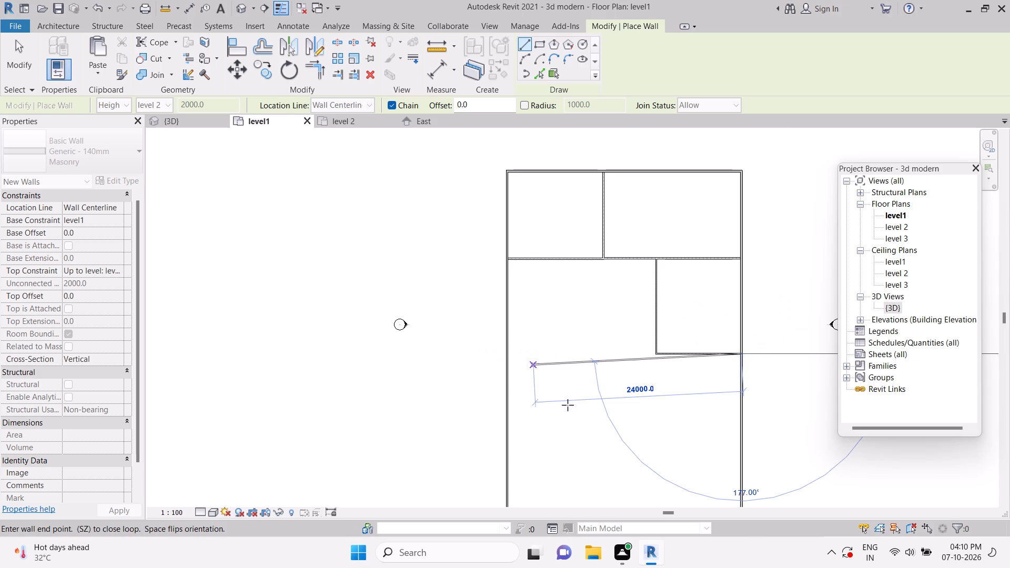
key("Delete")
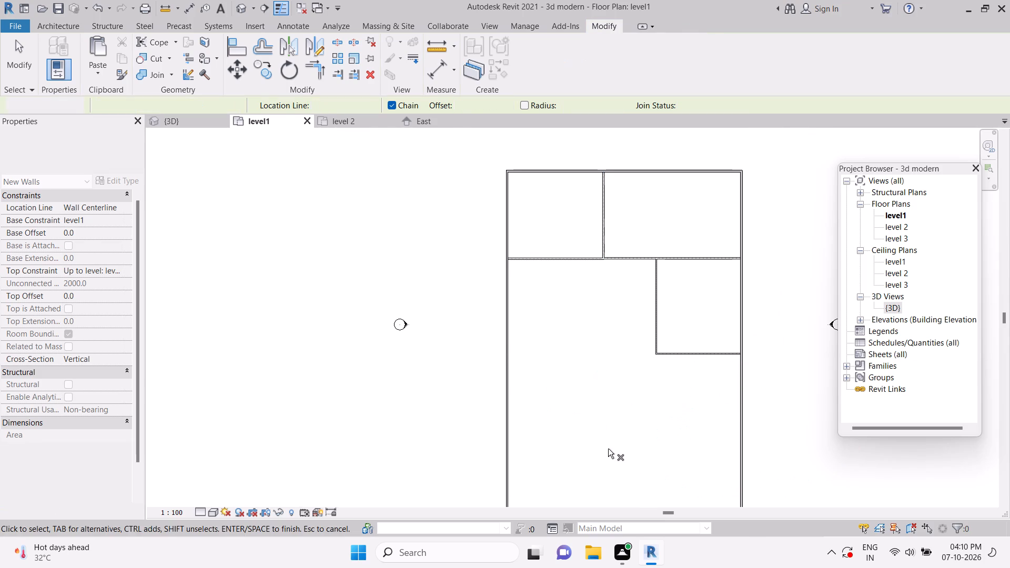
Enclose the building's southwest corner with a wall about 8,000 mm long from the west exterior wall, turning south to the exterior wall.
left_click(70, 28)
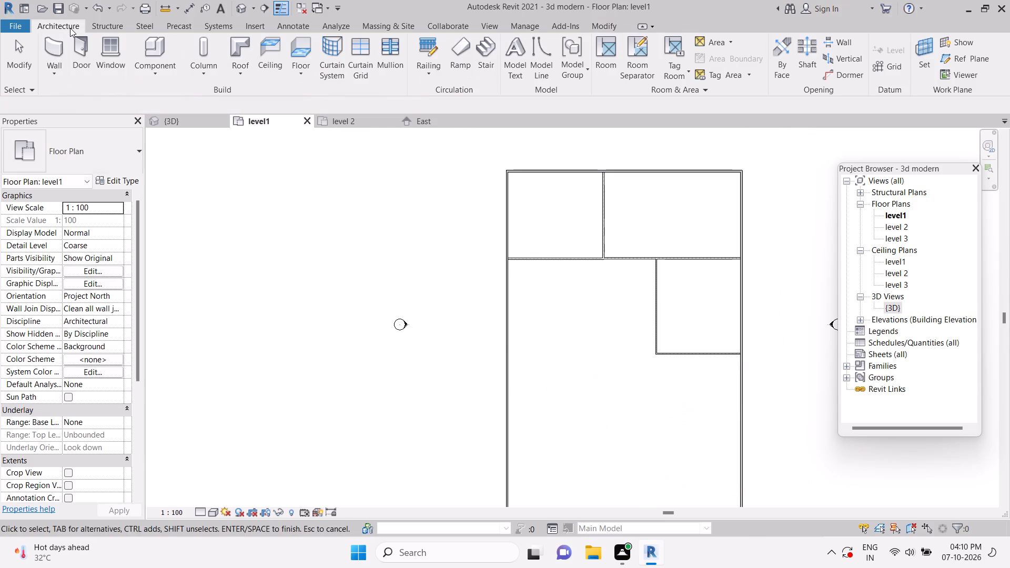
left_click(63, 52)
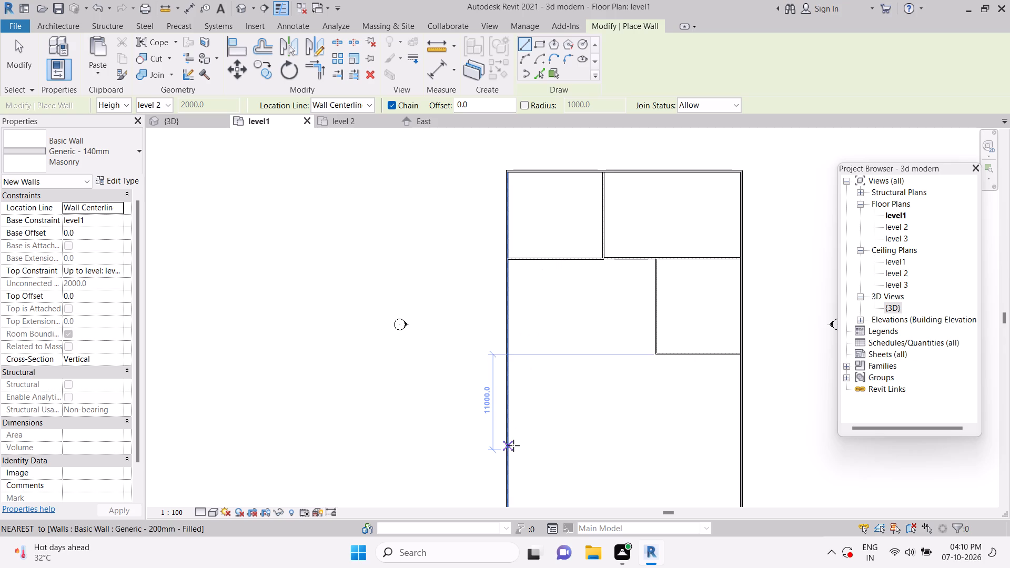
scroll(508, 442, "up", 1)
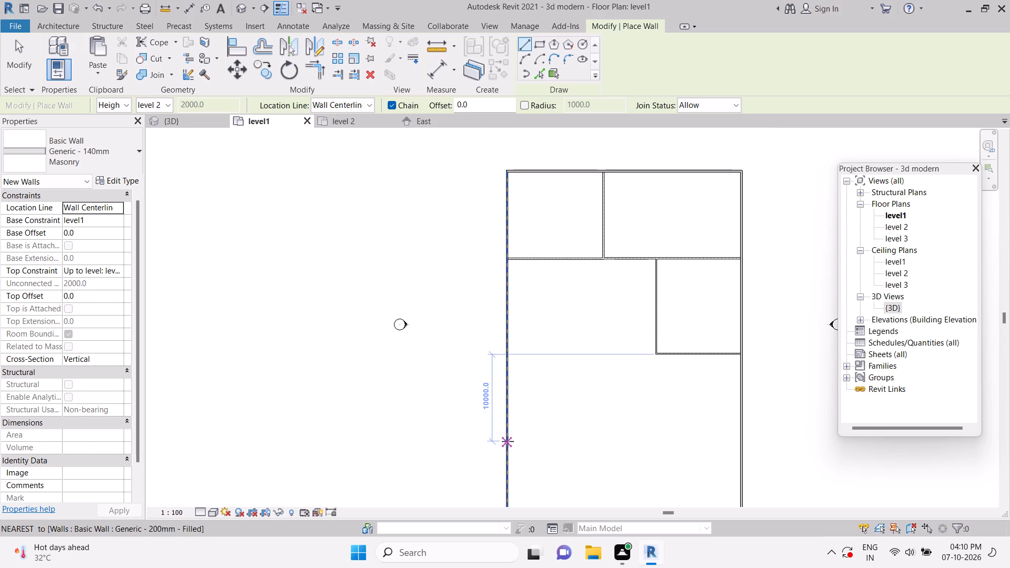
scroll(508, 441, "up", 1)
scroll(508, 441, "down", 5)
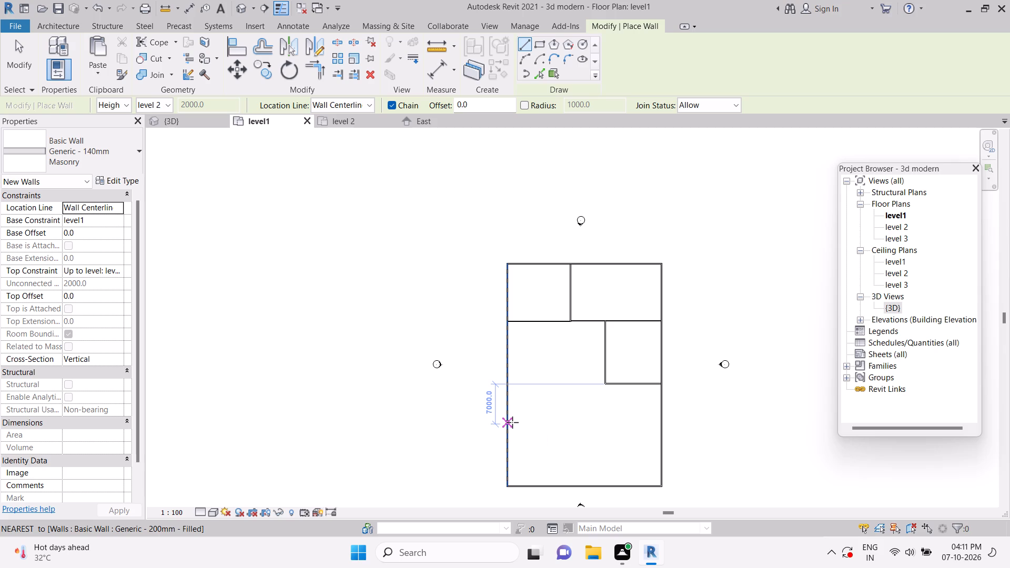
left_click_drag(513, 440, 548, 439)
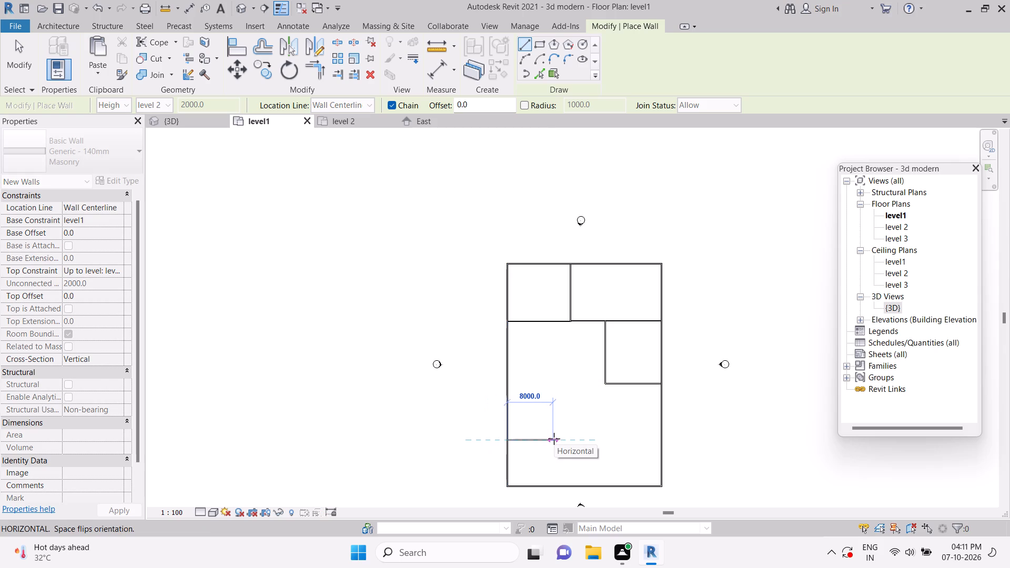
left_click_drag(554, 439, 553, 475)
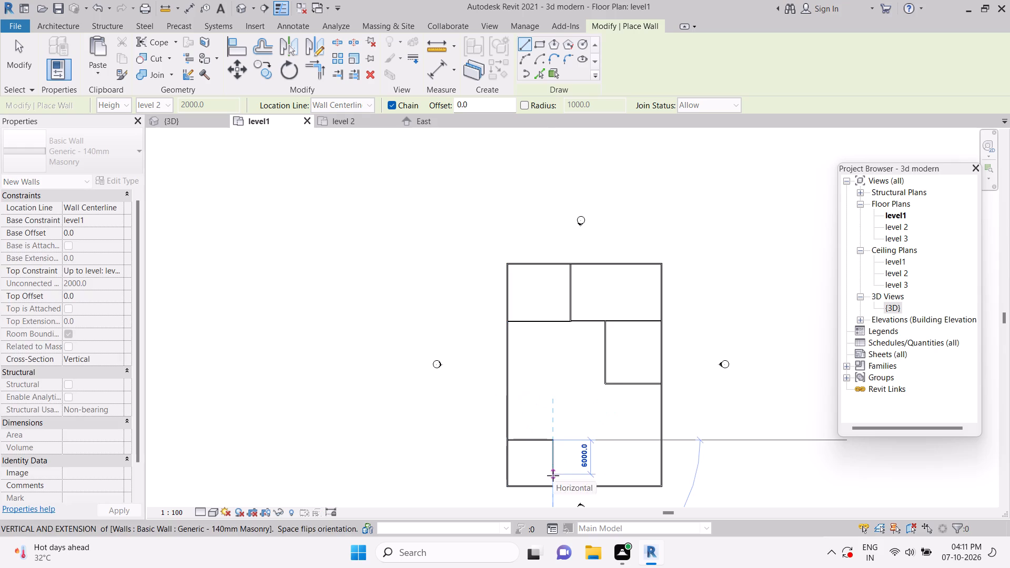
left_click_drag(553, 475, 553, 483)
left_click(553, 483)
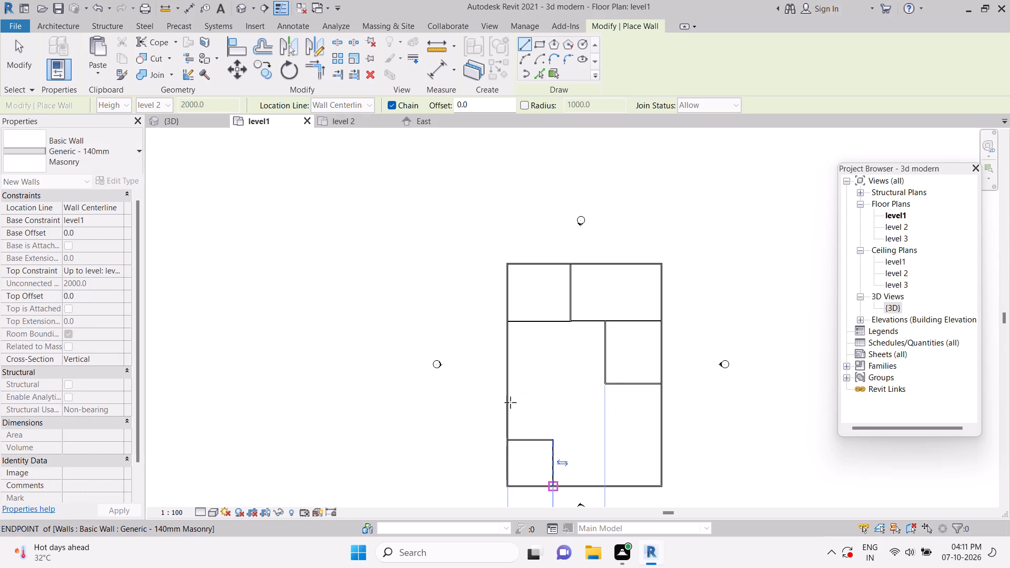
left_click(470, 416)
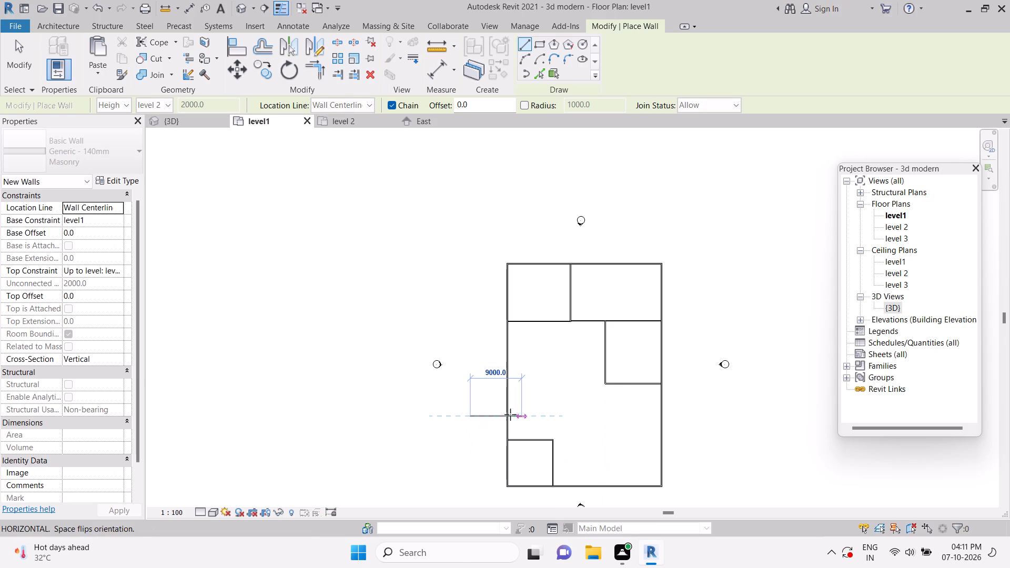
key("Delete")
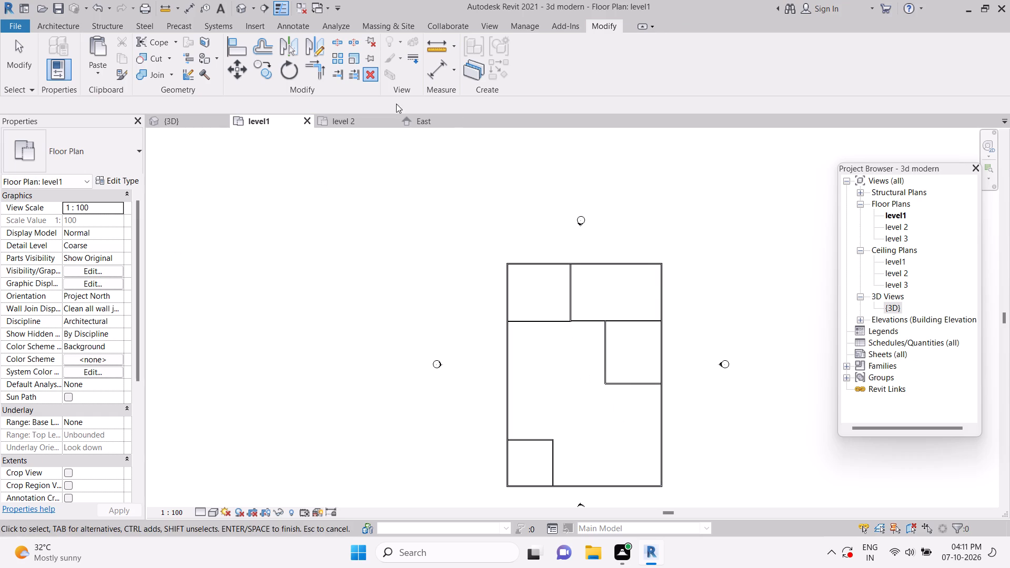
Open the {3D} view to examine the new level1 interior partitions.
double_click(180, 123)
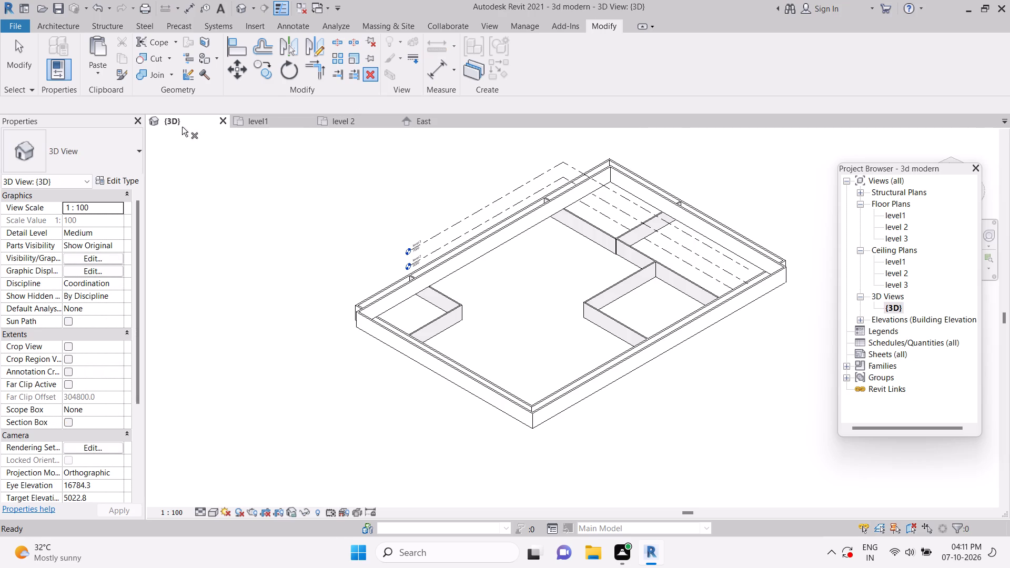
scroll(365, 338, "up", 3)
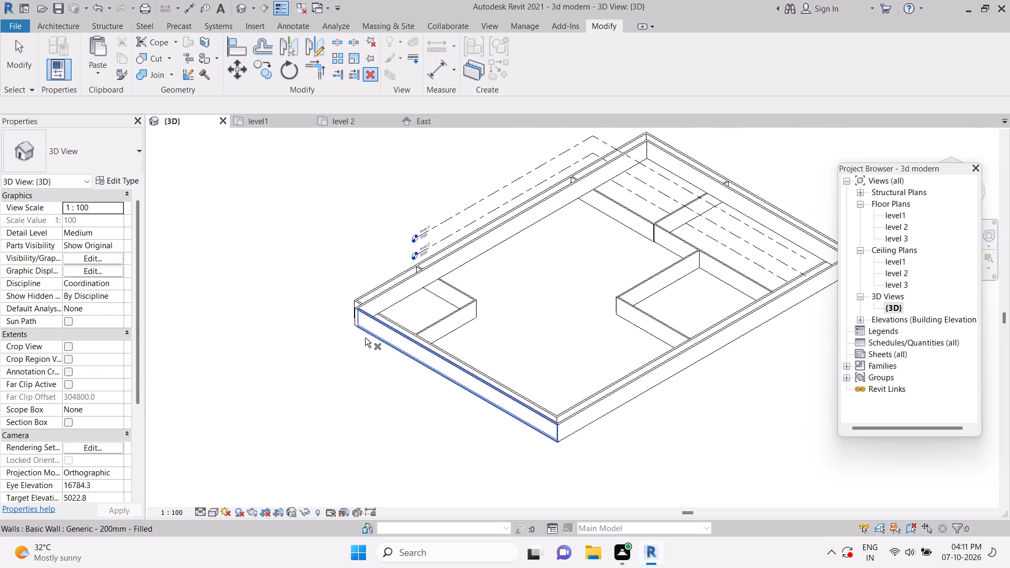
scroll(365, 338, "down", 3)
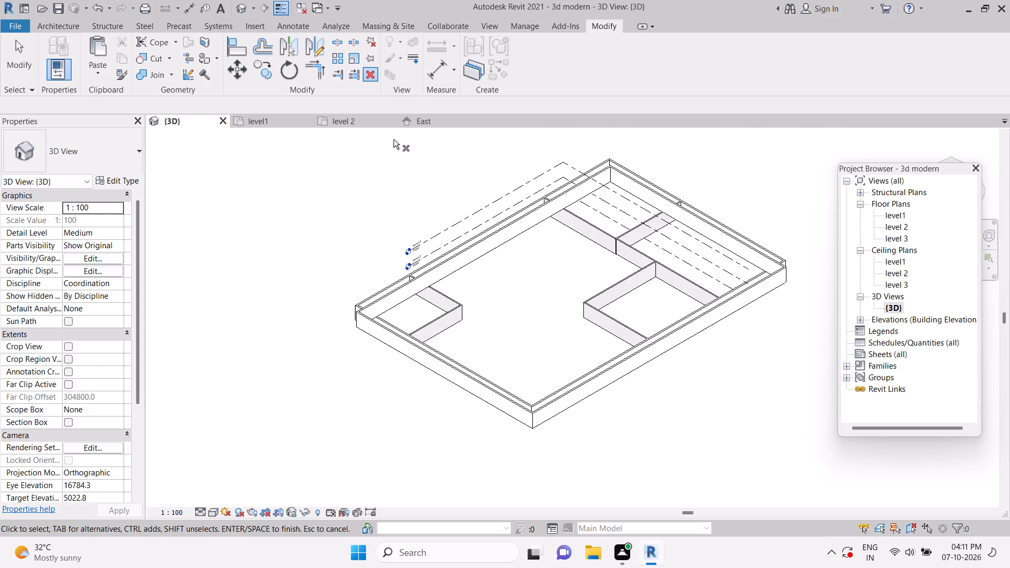
On level 2, enclose the northwest corner with masonry partitions running about 12,830 mm south from the north wall, turning west to the exterior wall.
left_click(334, 123)
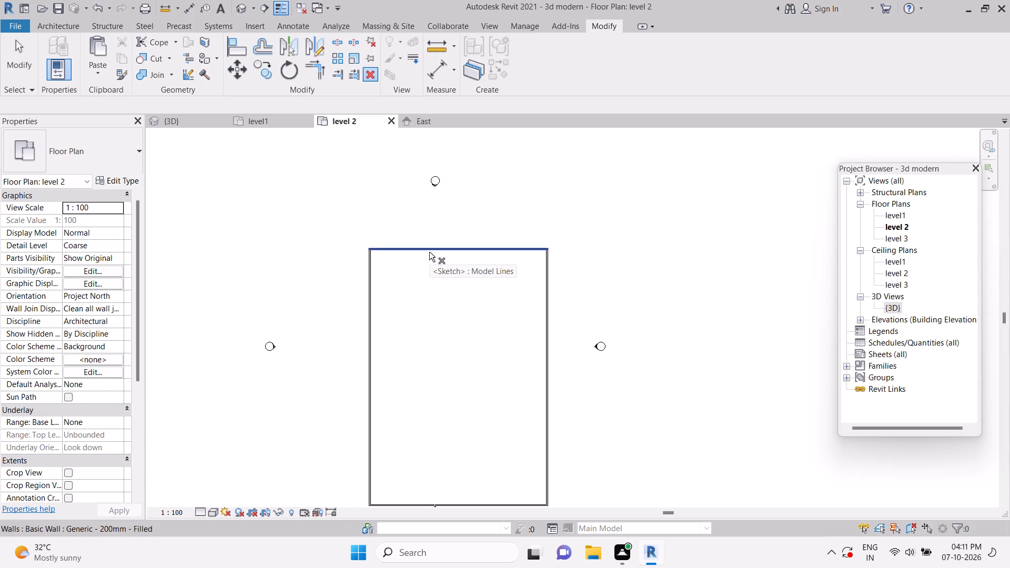
left_click(62, 25)
left_click(55, 39)
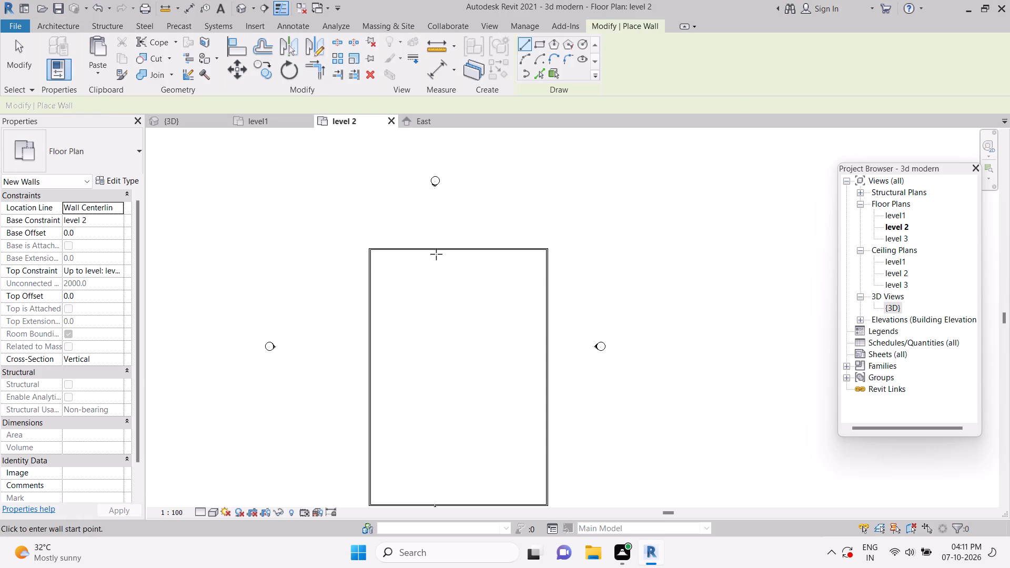
left_click_drag(436, 253, 433, 333)
left_click(433, 333)
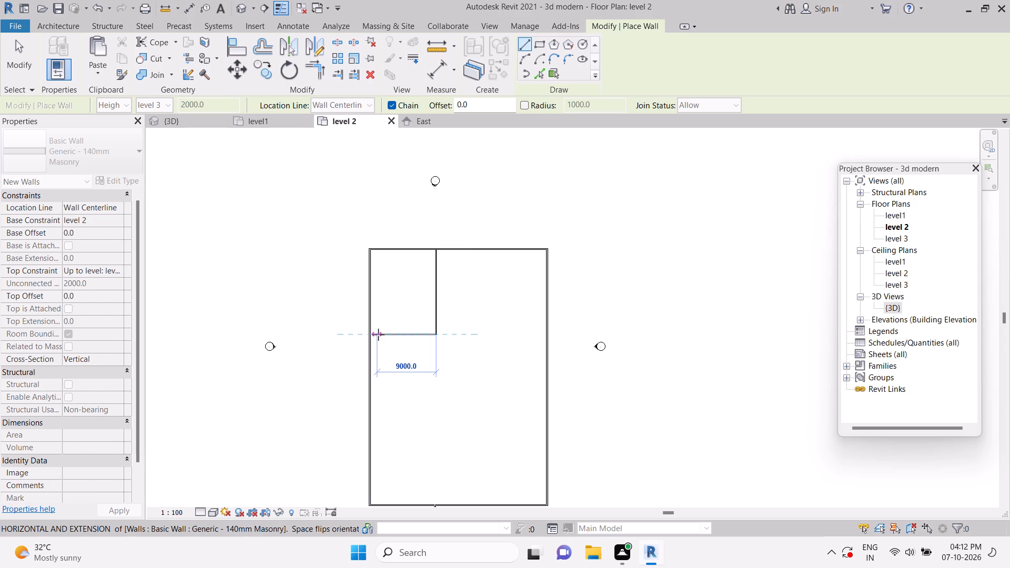
double_click(373, 334)
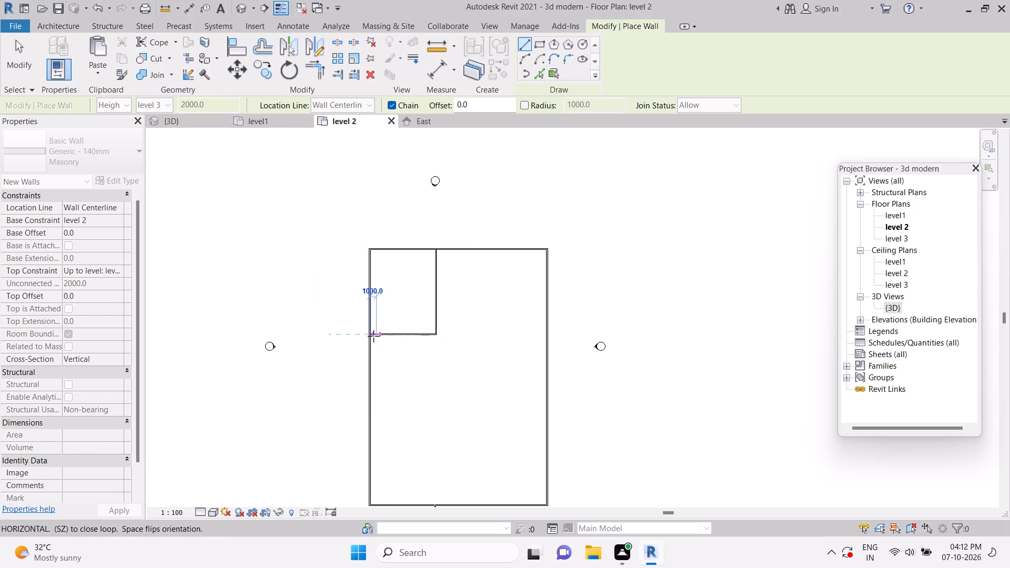
key("Delete")
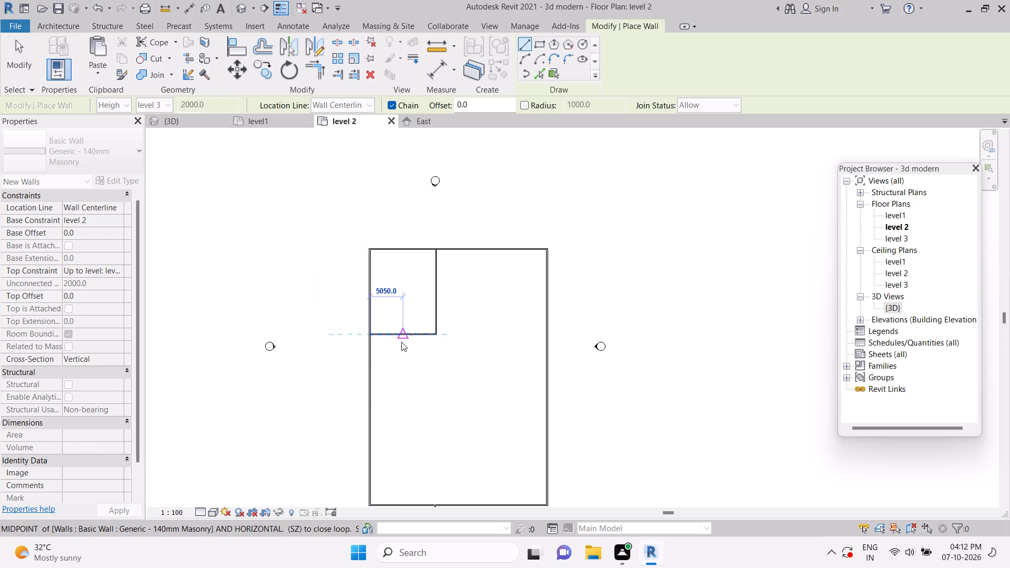
Continue the east-west partition on level 2 from the northwest room's corner straight to the east exterior wall.
left_click(68, 26)
left_click(60, 40)
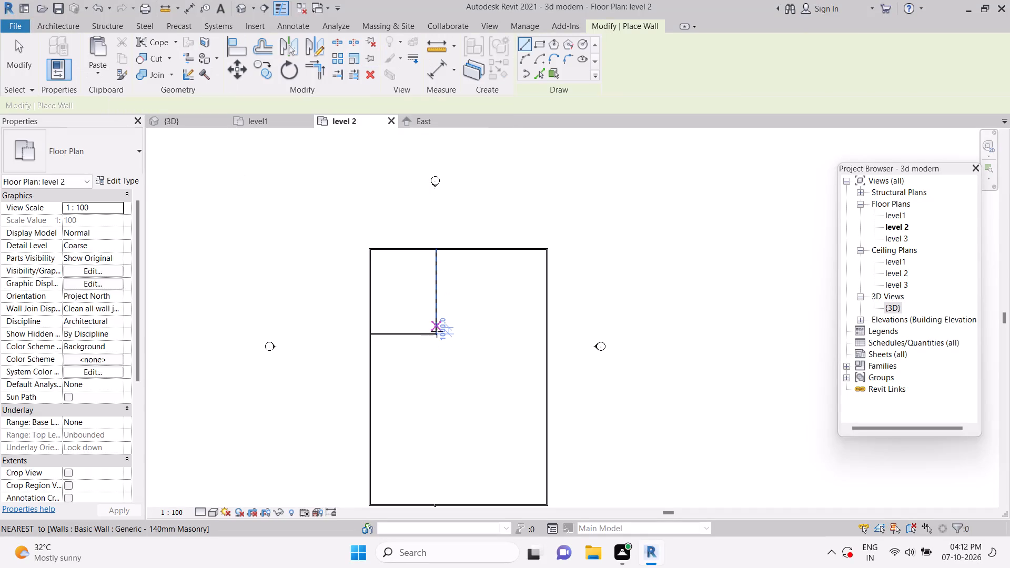
left_click_drag(438, 335, 520, 332)
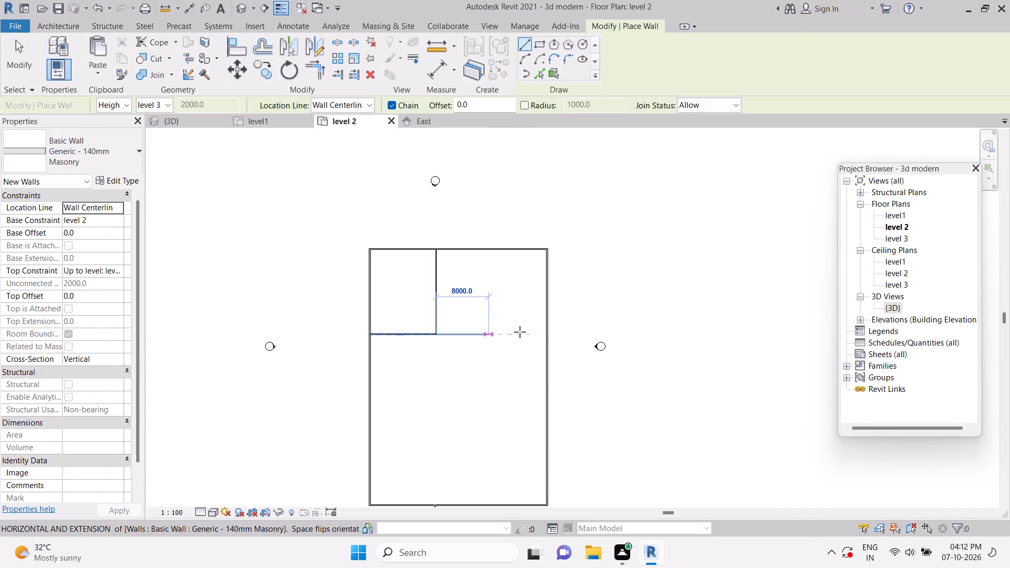
left_click_drag(520, 332, 545, 331)
left_click(545, 331)
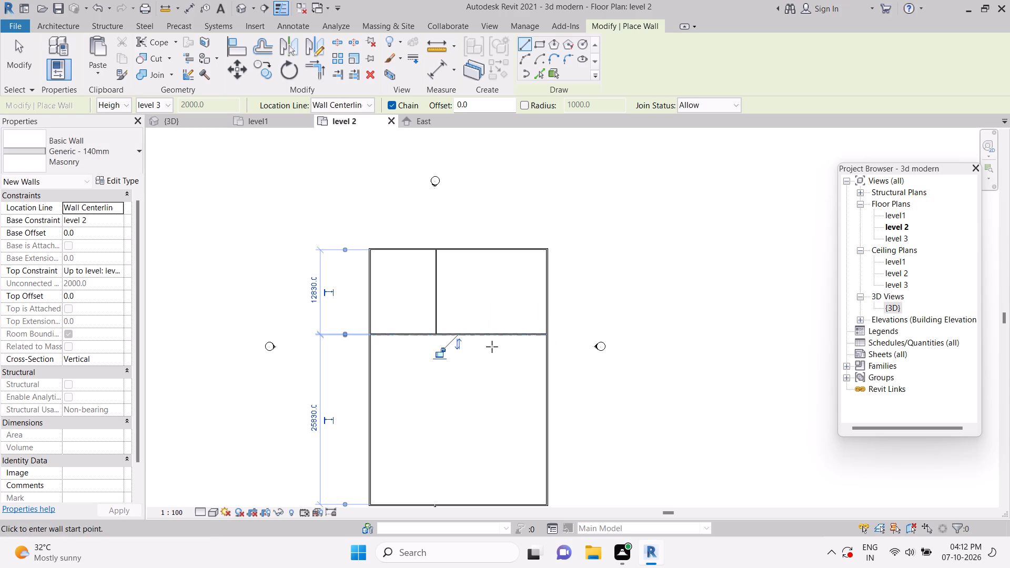
Draw a partition about 10,000 mm long running south from the eastern part of the east-west partition.
left_click_drag(494, 335, 501, 358)
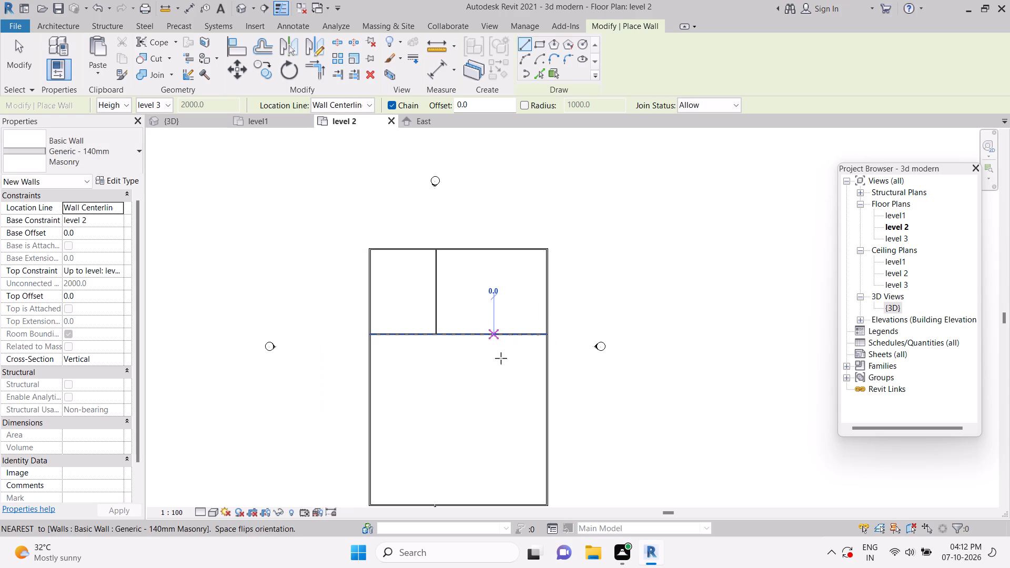
left_click_drag(501, 358, 493, 399)
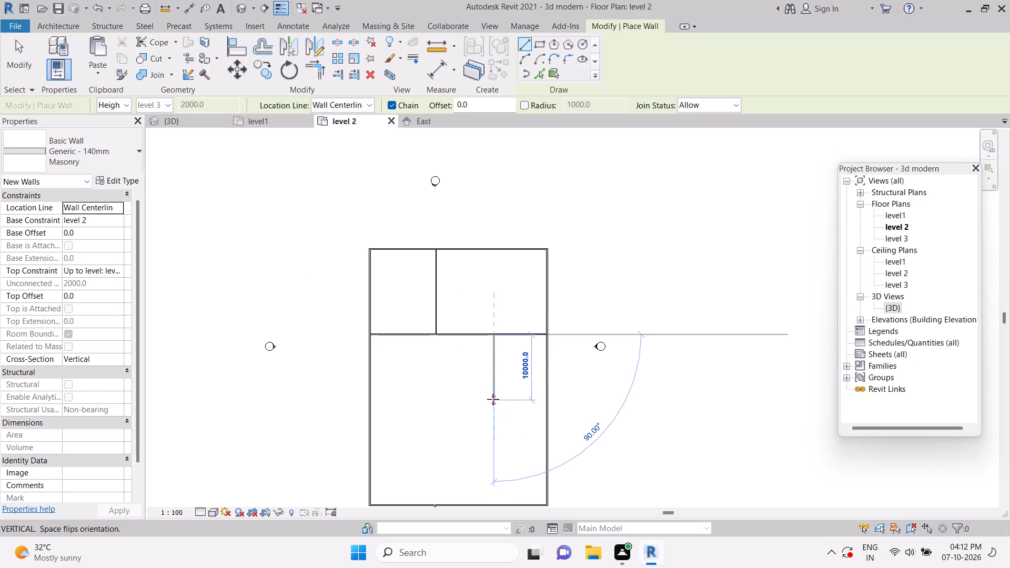
left_click_drag(493, 399, 497, 400)
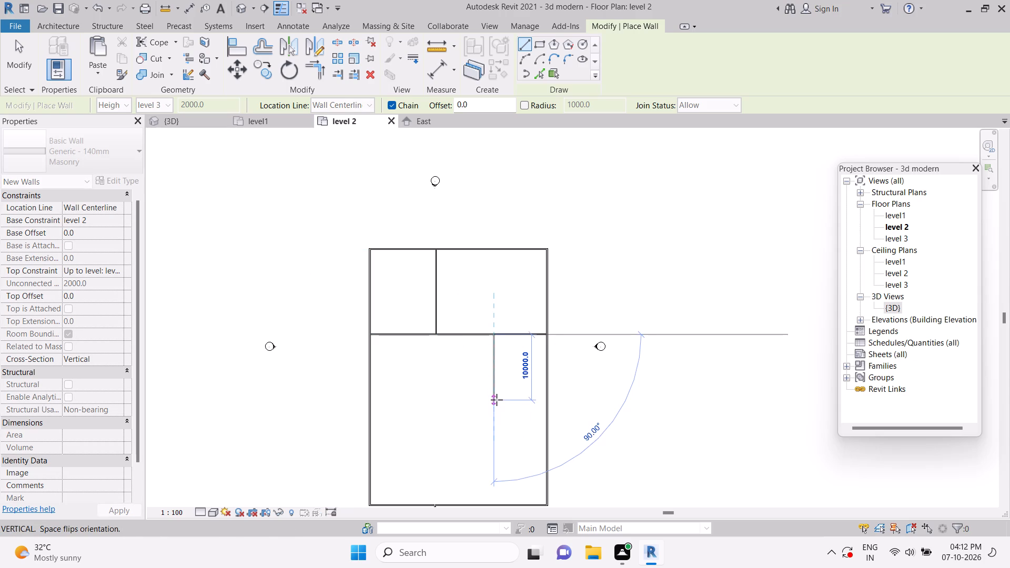
left_click(497, 400)
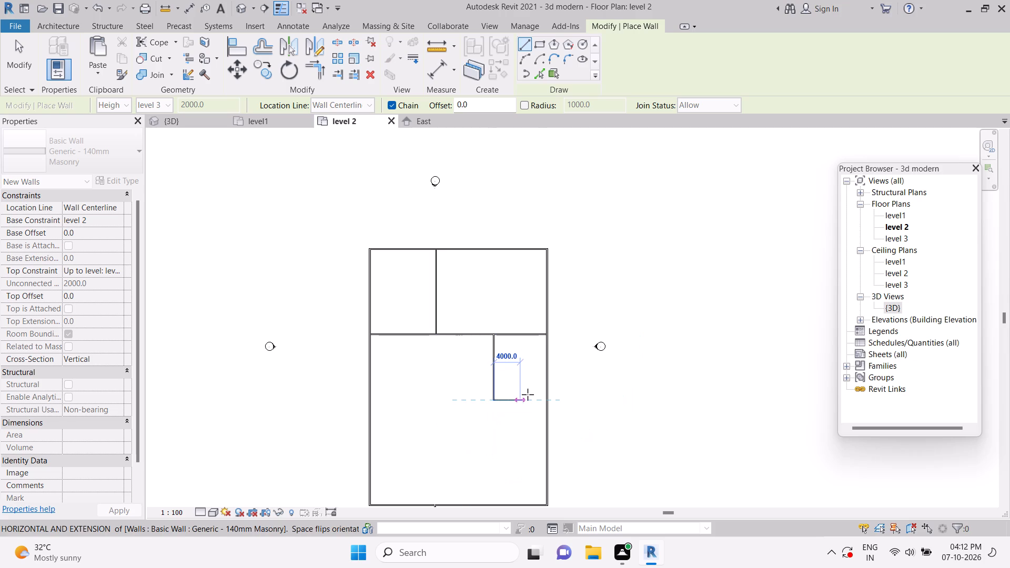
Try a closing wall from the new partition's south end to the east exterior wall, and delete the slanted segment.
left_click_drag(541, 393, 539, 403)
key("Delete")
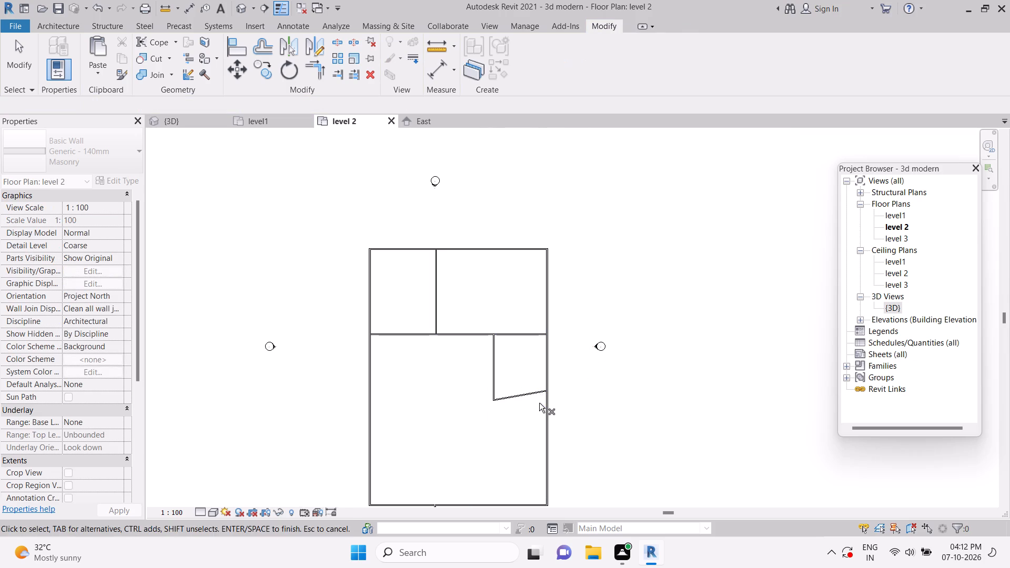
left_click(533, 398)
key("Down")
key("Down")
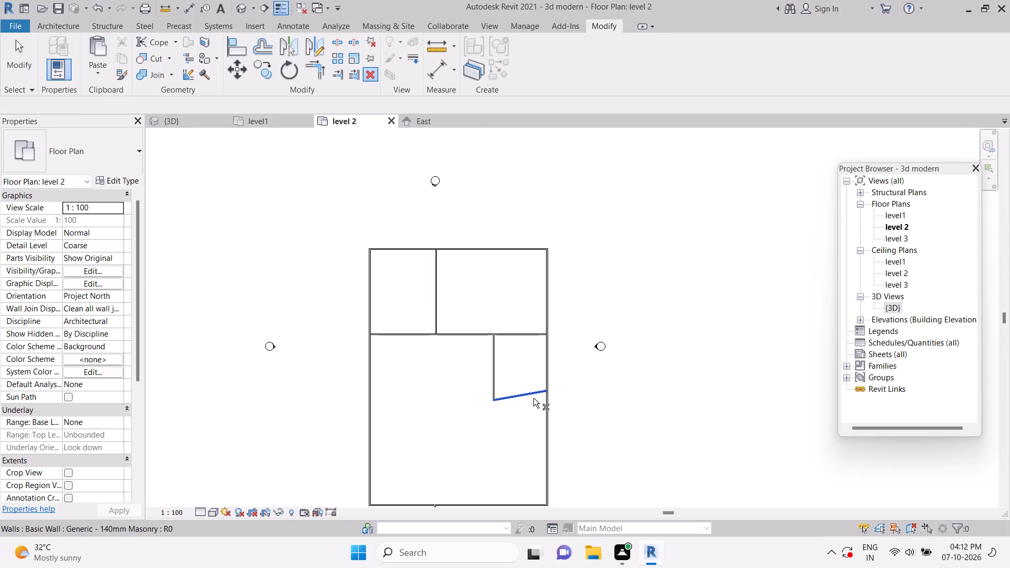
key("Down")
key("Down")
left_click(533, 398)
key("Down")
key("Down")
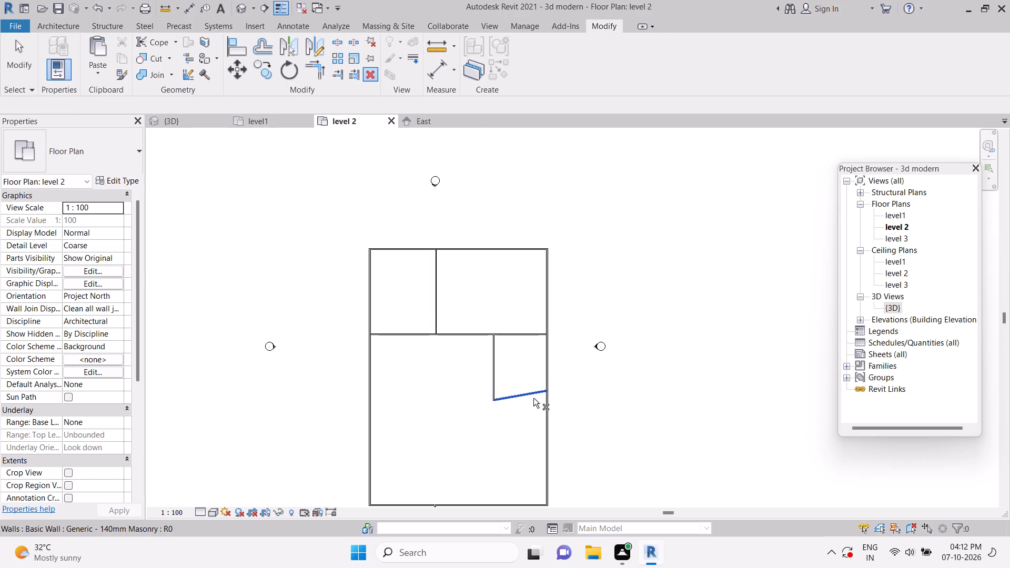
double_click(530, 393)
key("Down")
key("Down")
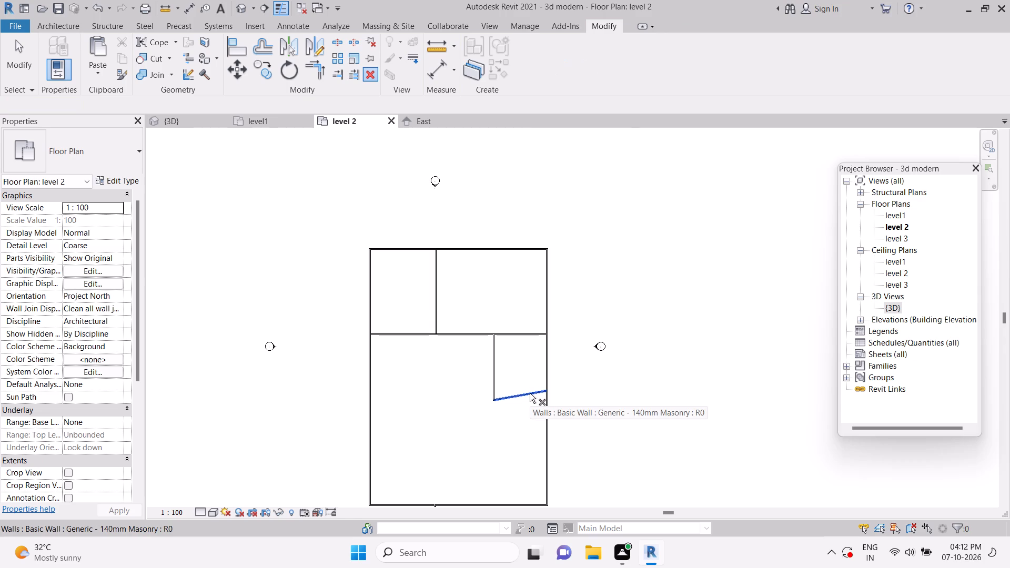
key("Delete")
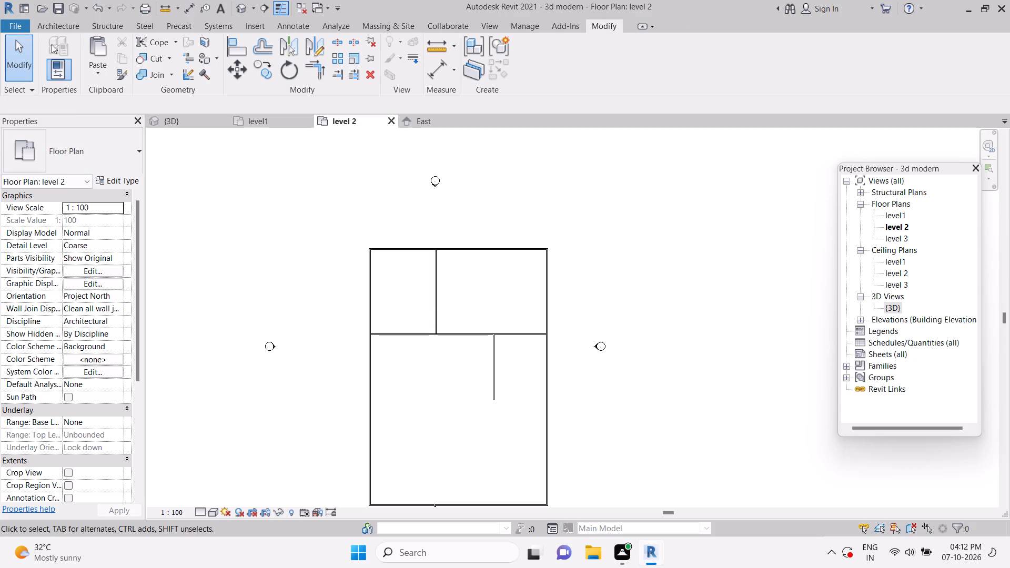
Close the east room on level 2 with a straight east-west wall from the partition's south end to the exterior wall.
left_click(55, 26)
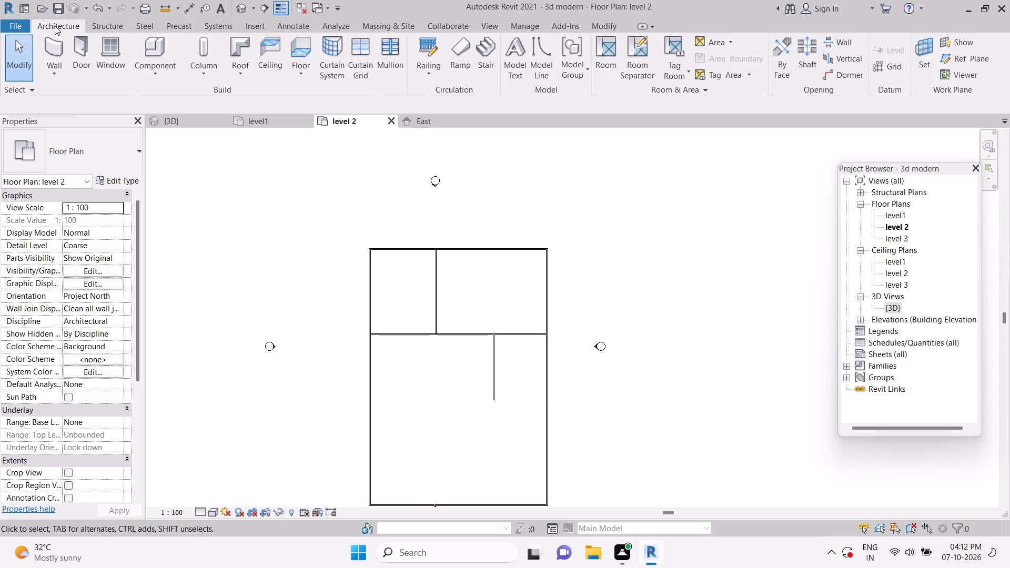
left_click(53, 38)
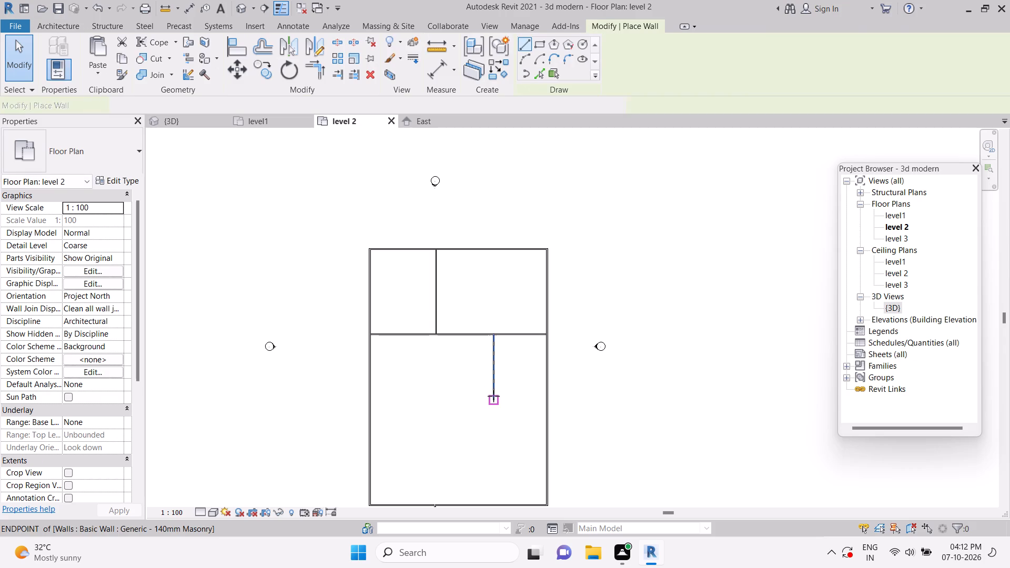
left_click_drag(493, 396, 536, 400)
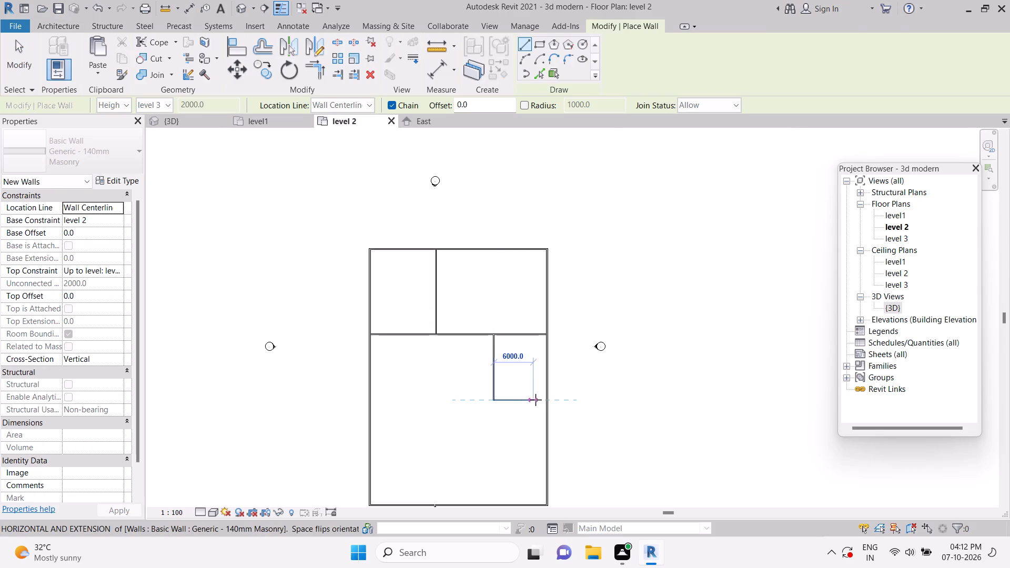
left_click_drag(536, 400, 546, 400)
left_click(546, 400)
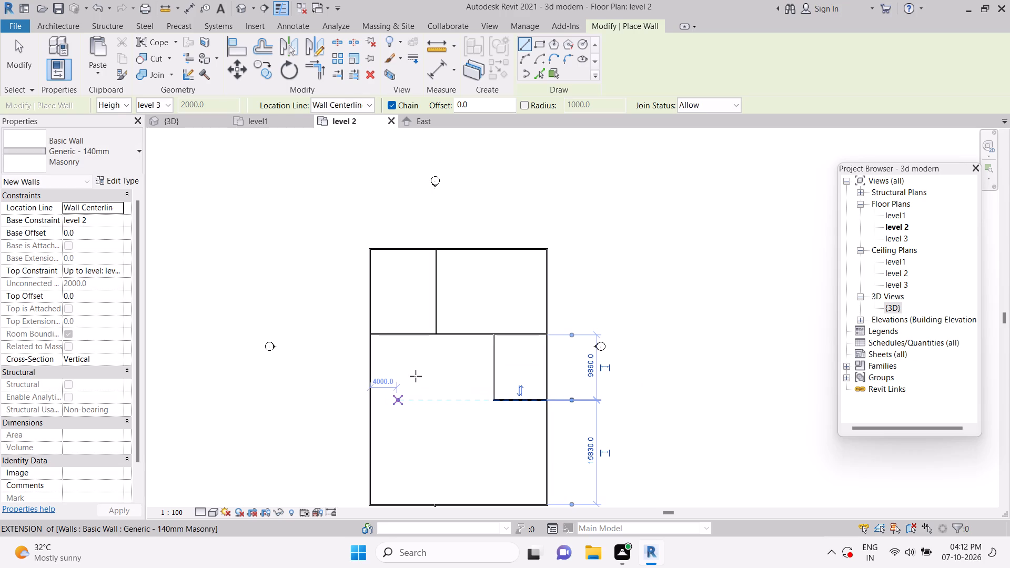
key("Escape")
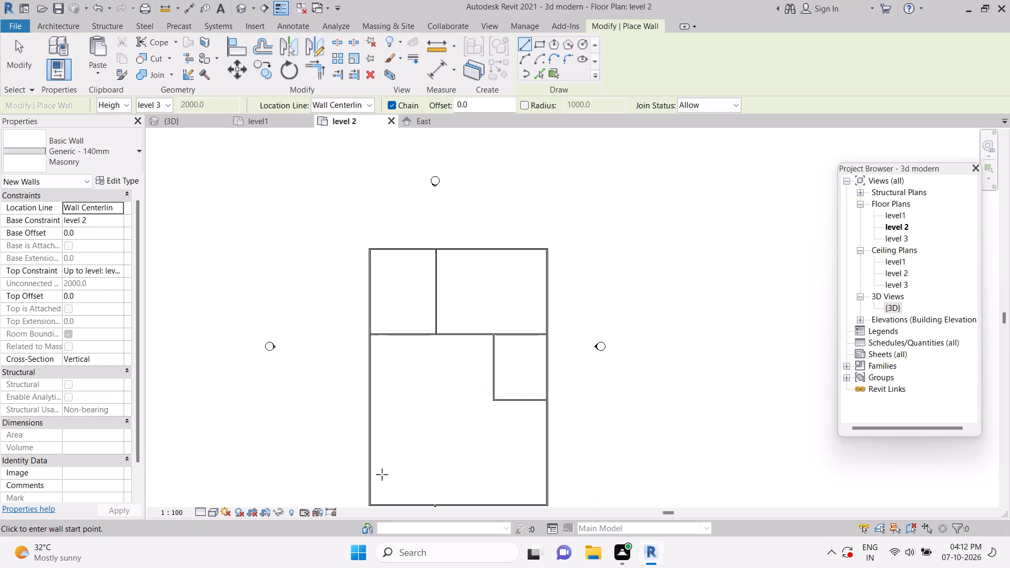
Enclose level 2's southwest corner with a wall about 8,000 mm long from the west exterior wall, turning south to the exterior wall.
left_click_drag(369, 459, 397, 459)
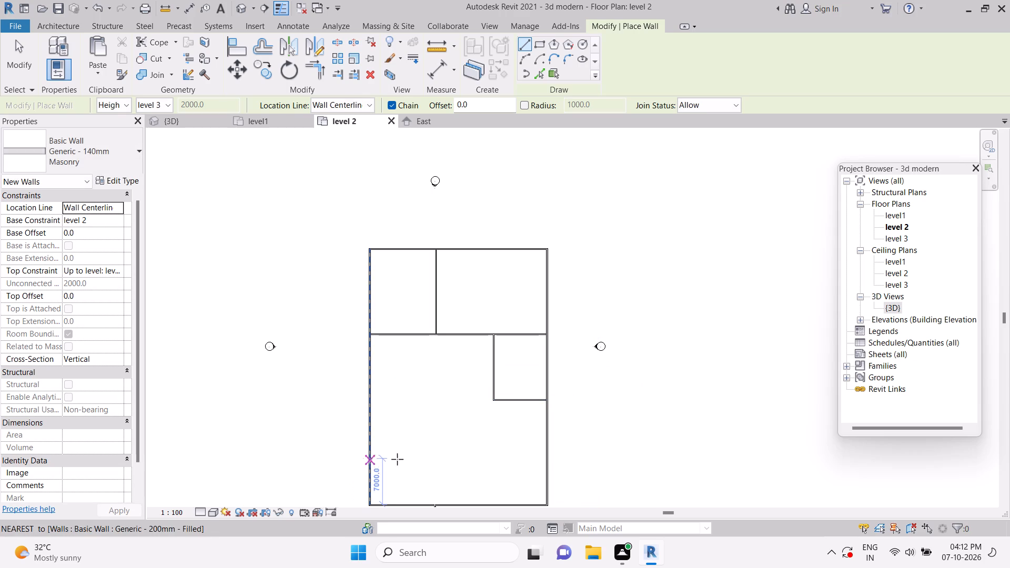
left_click_drag(397, 459, 427, 488)
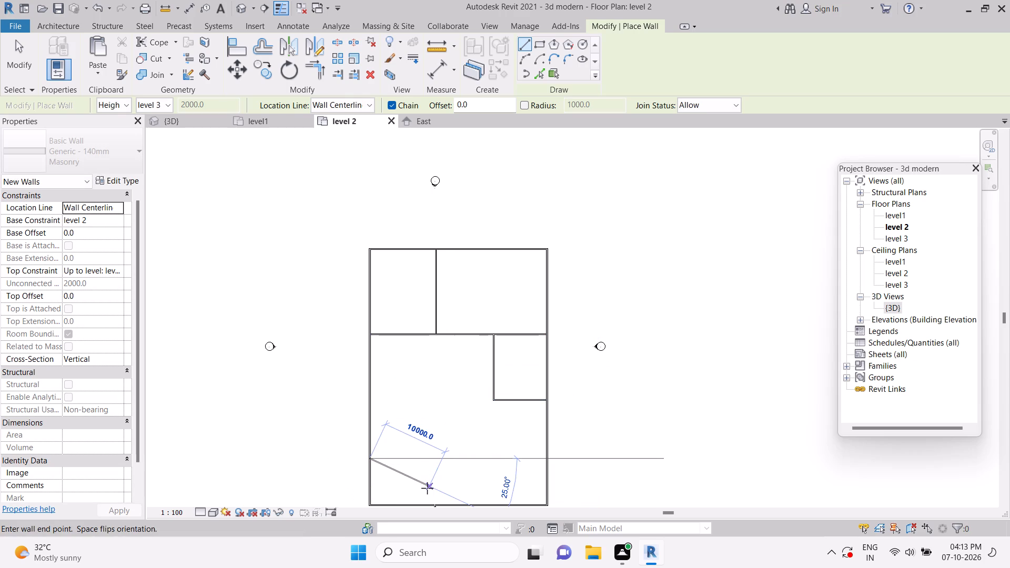
left_click_drag(427, 488, 425, 481)
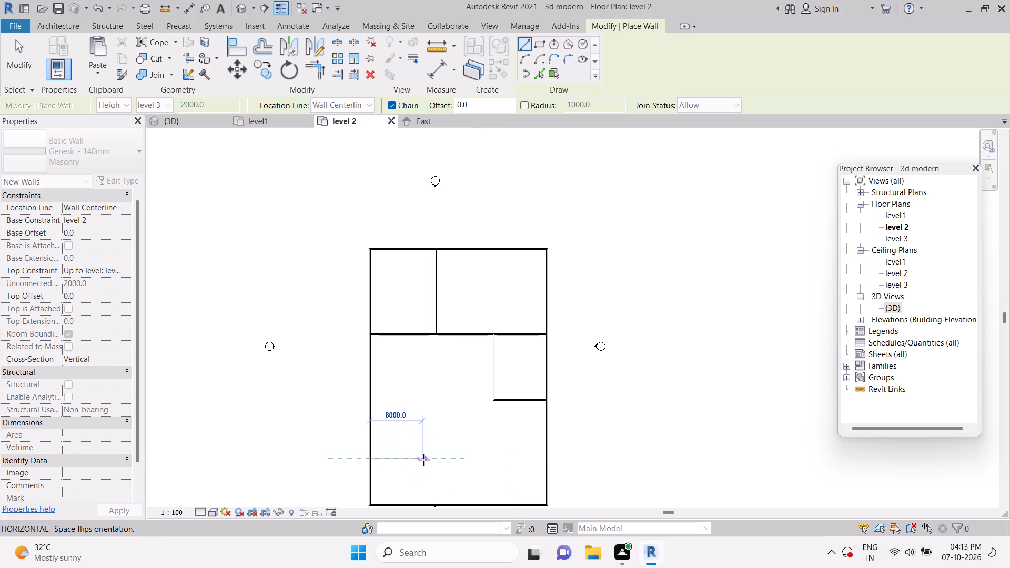
left_click(423, 460)
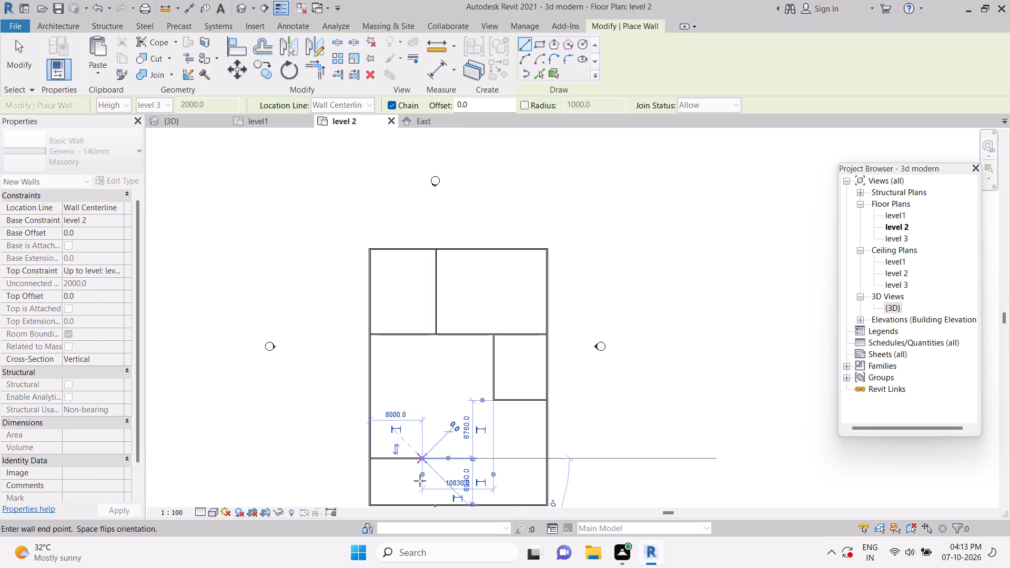
double_click(420, 495)
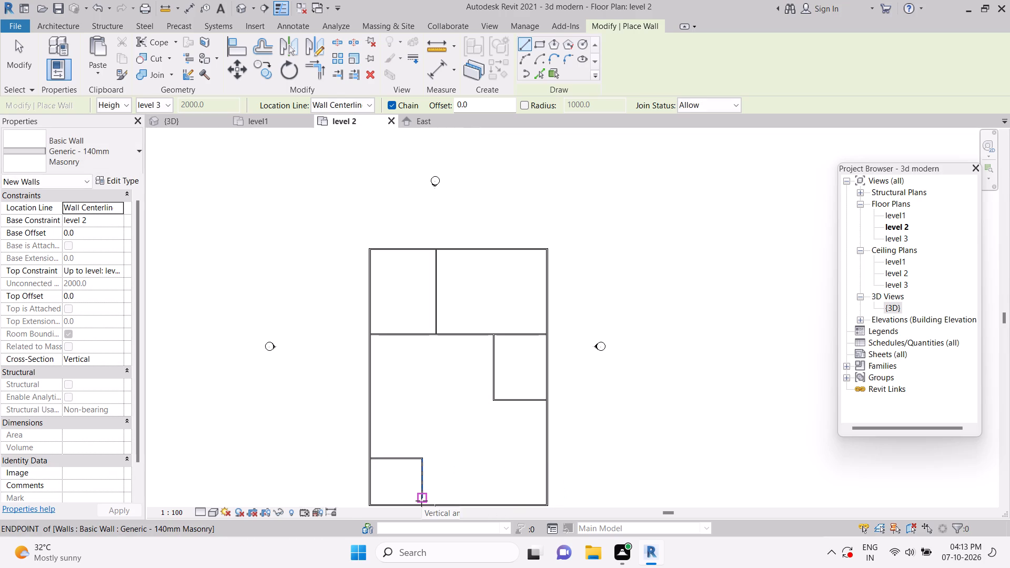
left_click(421, 501)
left_click(421, 501)
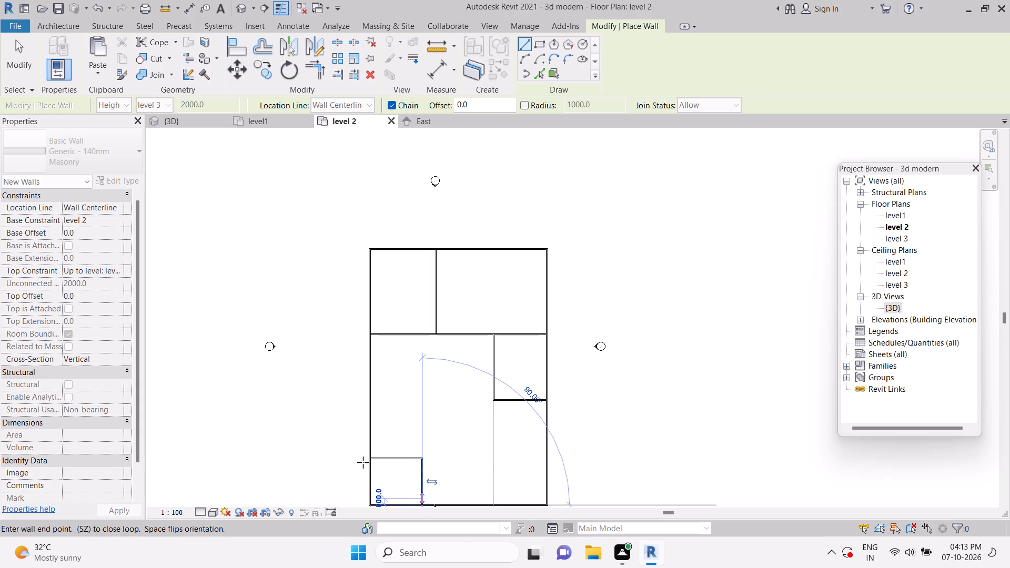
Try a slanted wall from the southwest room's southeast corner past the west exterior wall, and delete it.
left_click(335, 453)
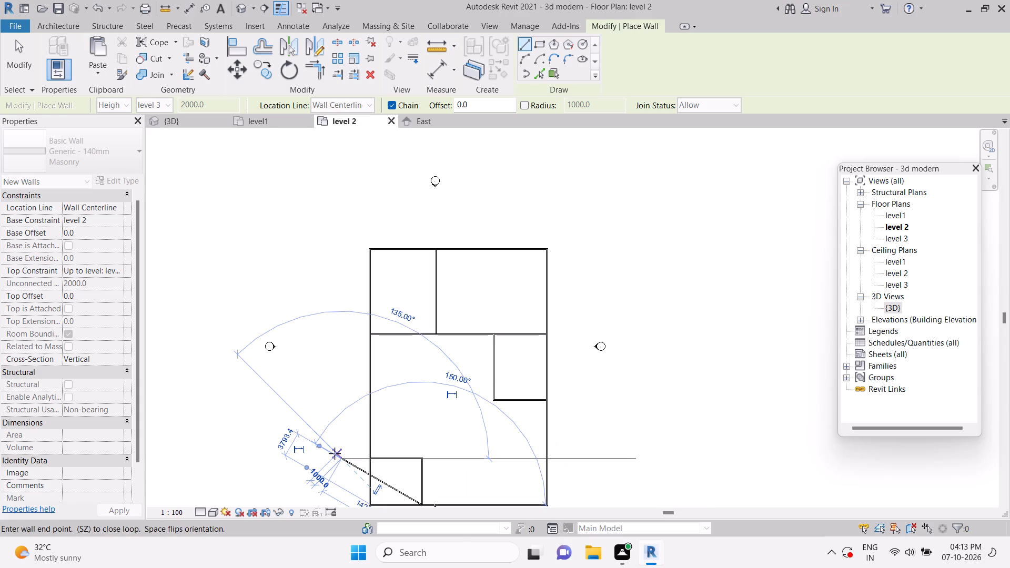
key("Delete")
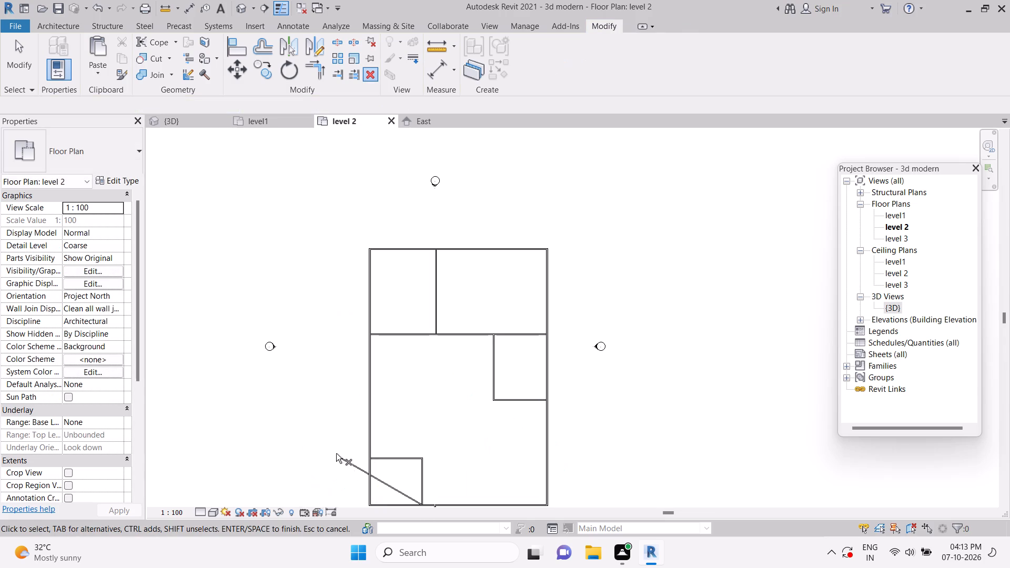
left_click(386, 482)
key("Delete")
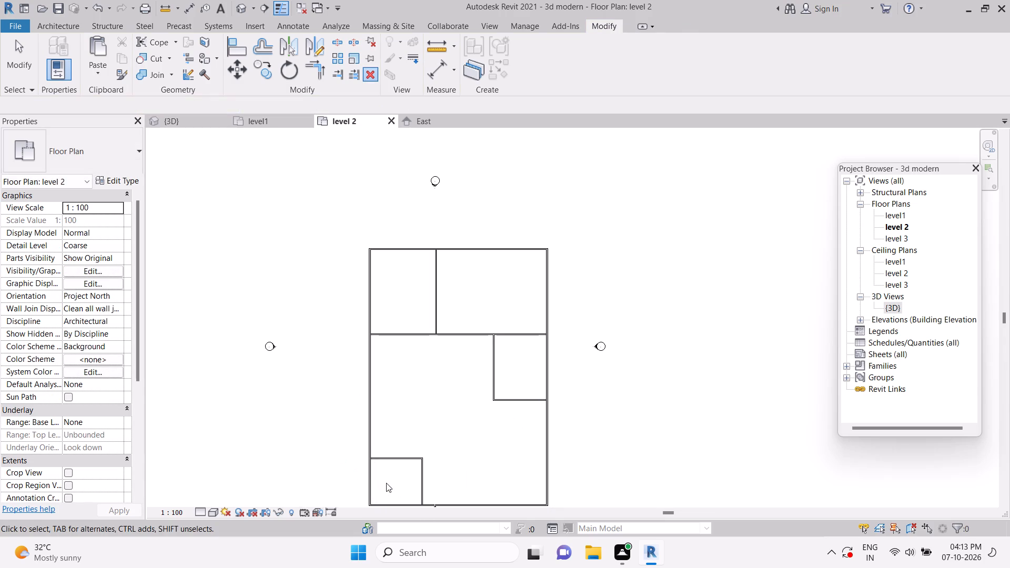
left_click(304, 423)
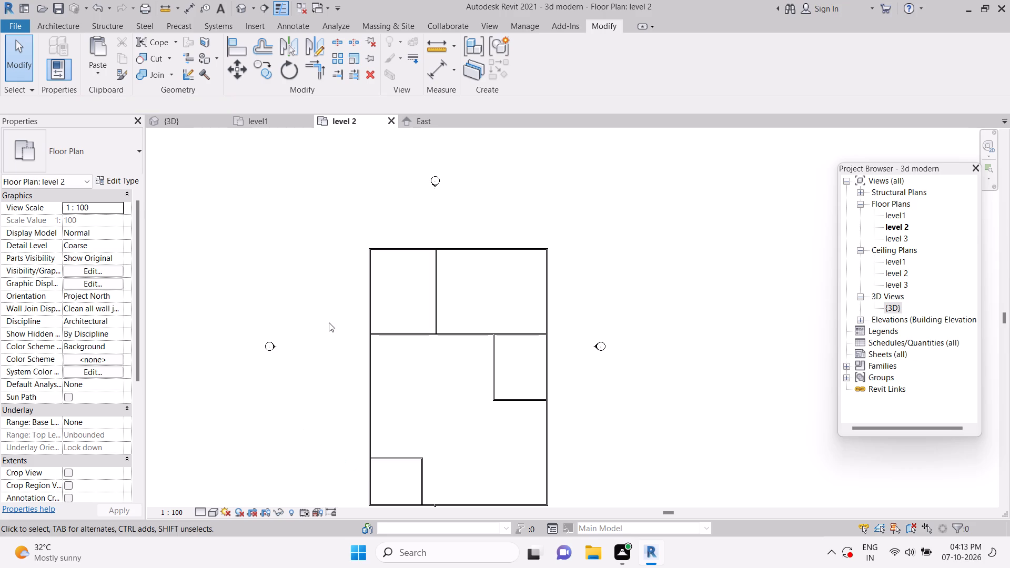
Open the {3D} view to examine the new level 2 interior partitions.
left_click(194, 119)
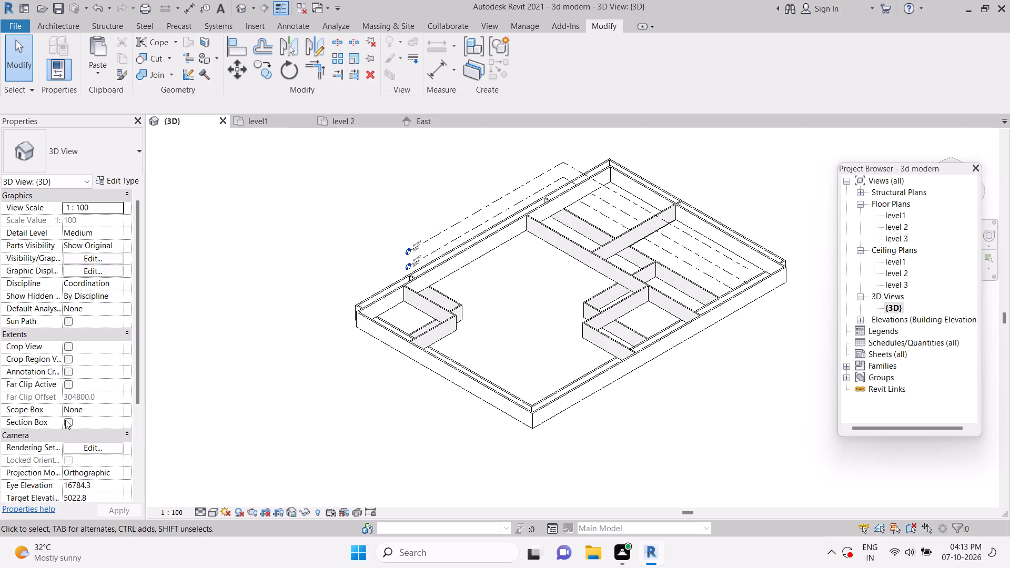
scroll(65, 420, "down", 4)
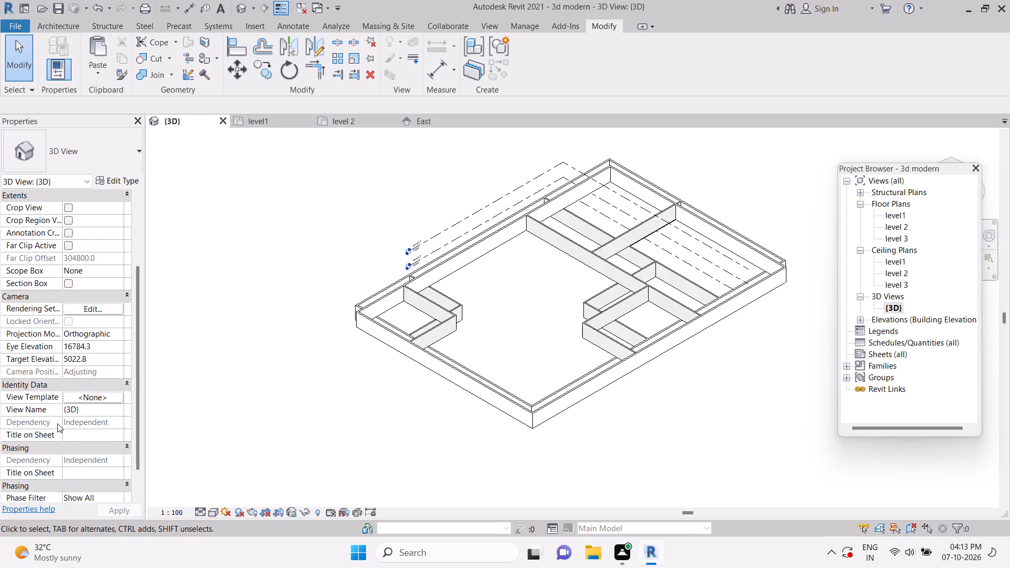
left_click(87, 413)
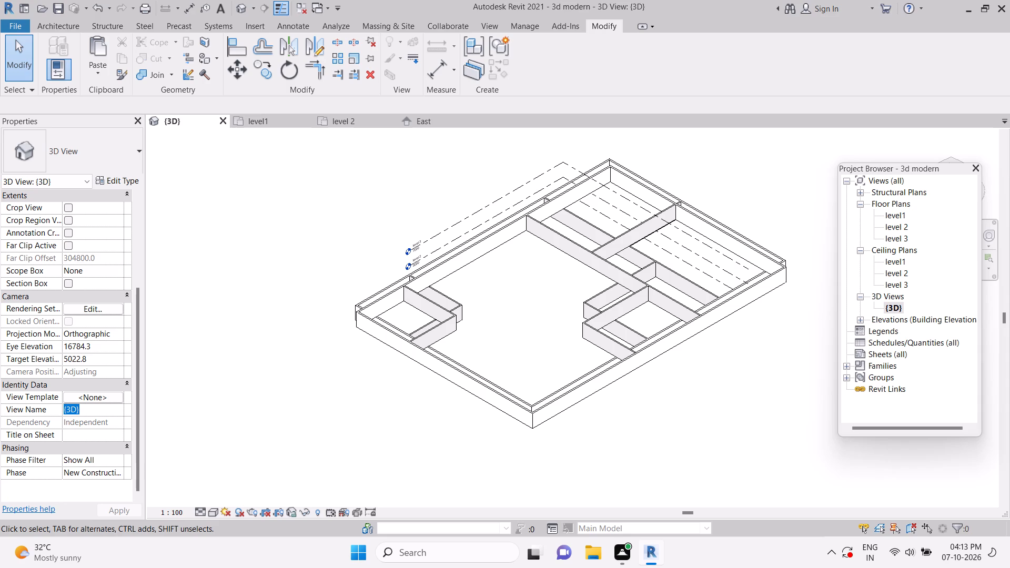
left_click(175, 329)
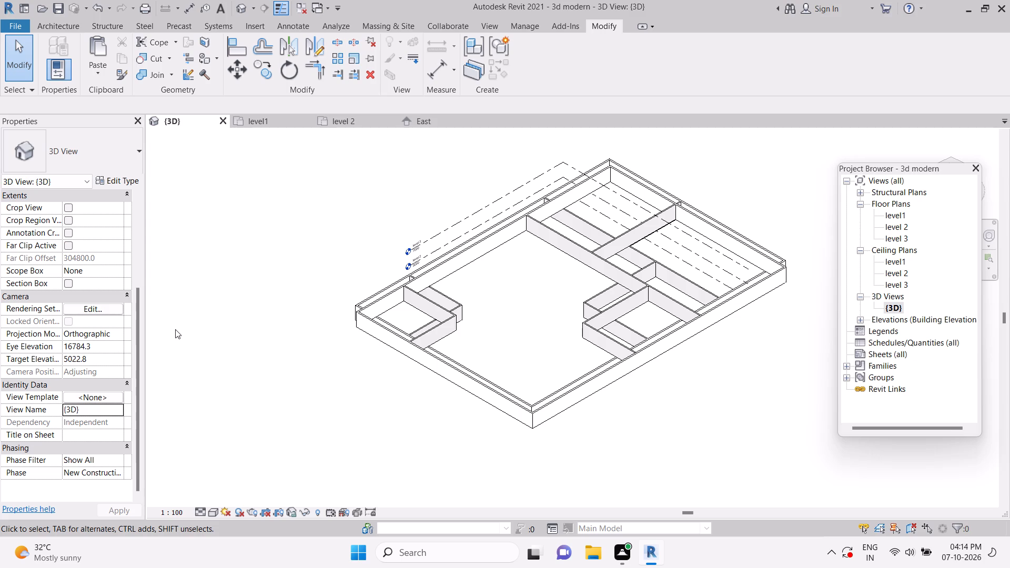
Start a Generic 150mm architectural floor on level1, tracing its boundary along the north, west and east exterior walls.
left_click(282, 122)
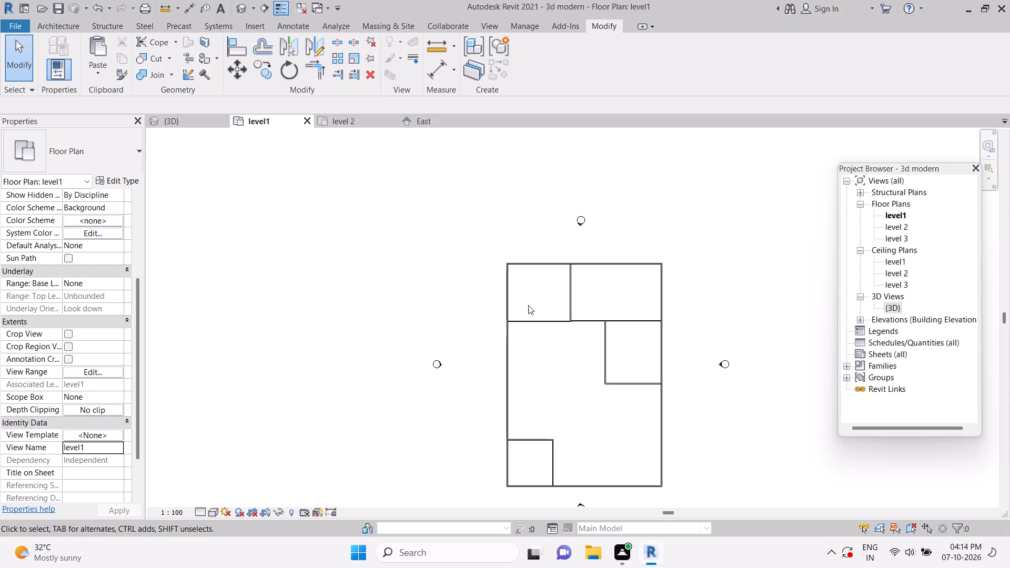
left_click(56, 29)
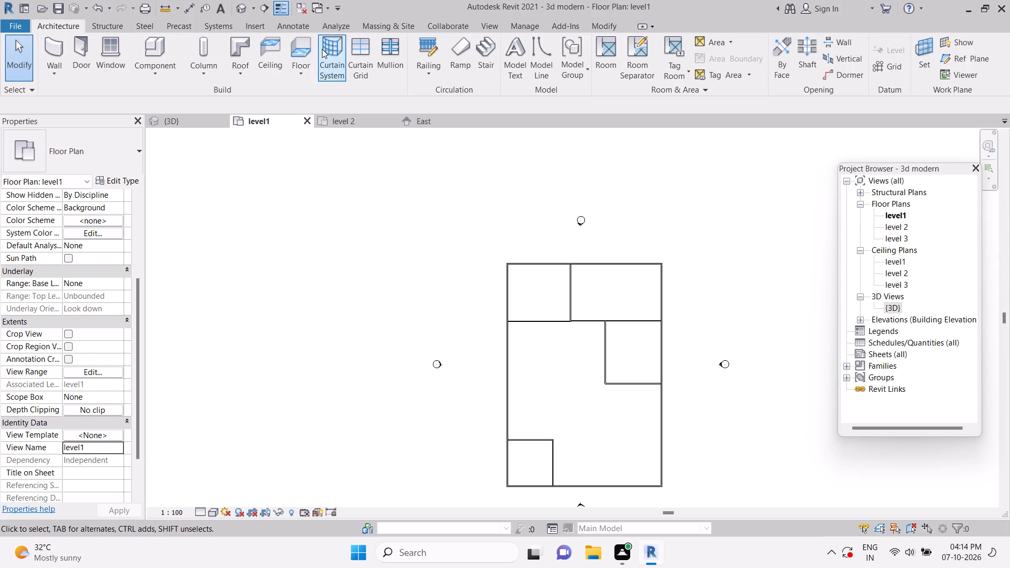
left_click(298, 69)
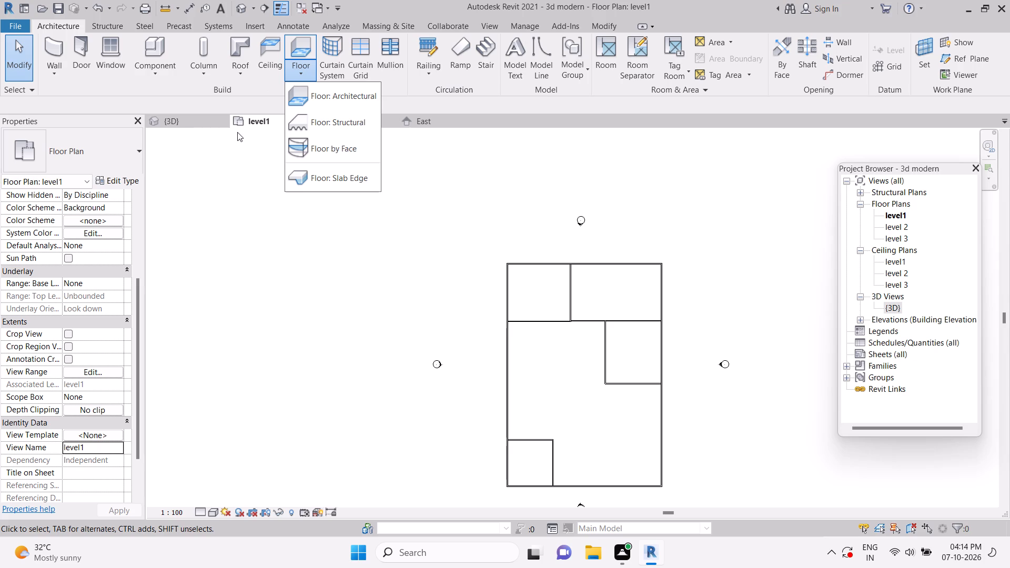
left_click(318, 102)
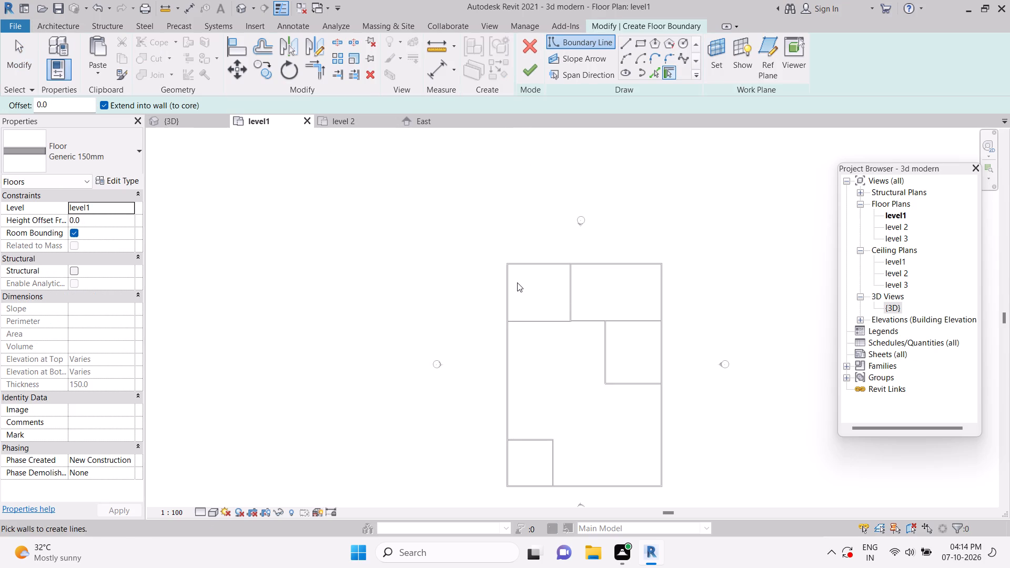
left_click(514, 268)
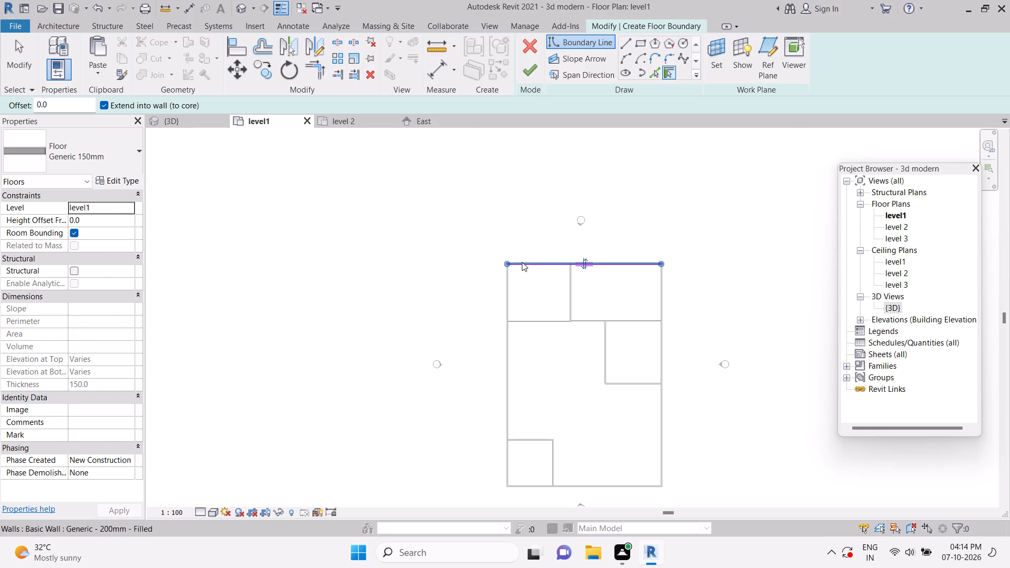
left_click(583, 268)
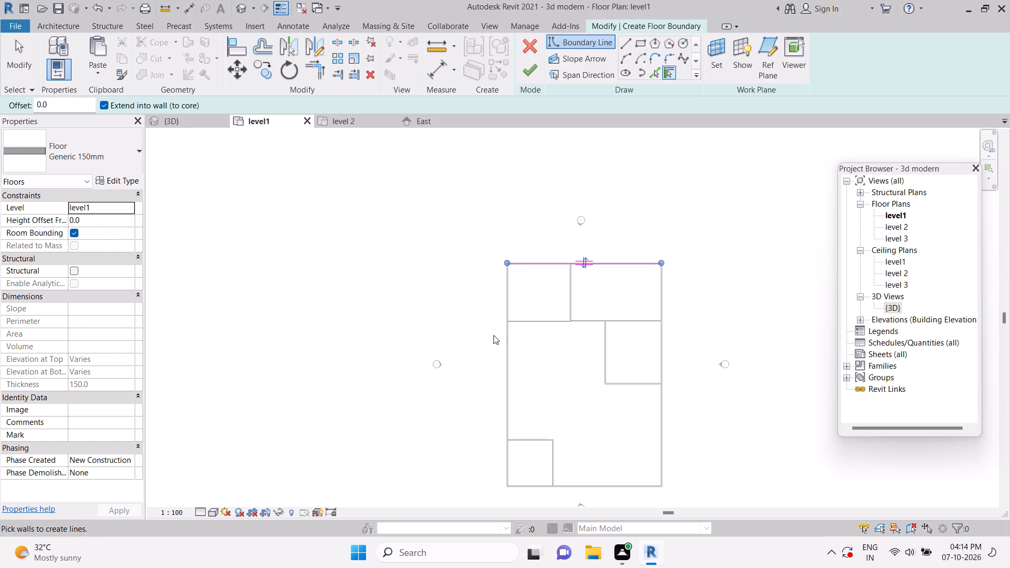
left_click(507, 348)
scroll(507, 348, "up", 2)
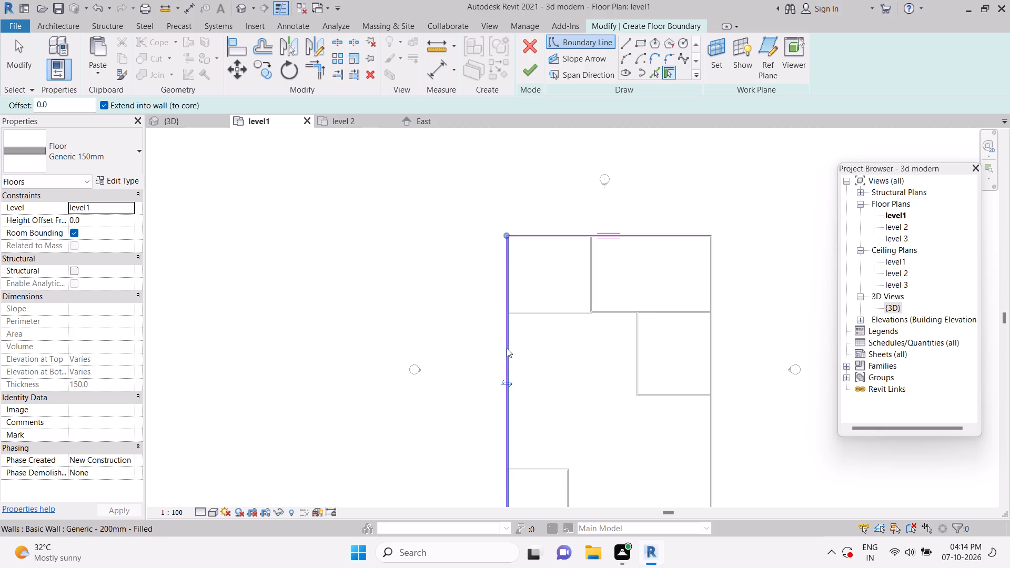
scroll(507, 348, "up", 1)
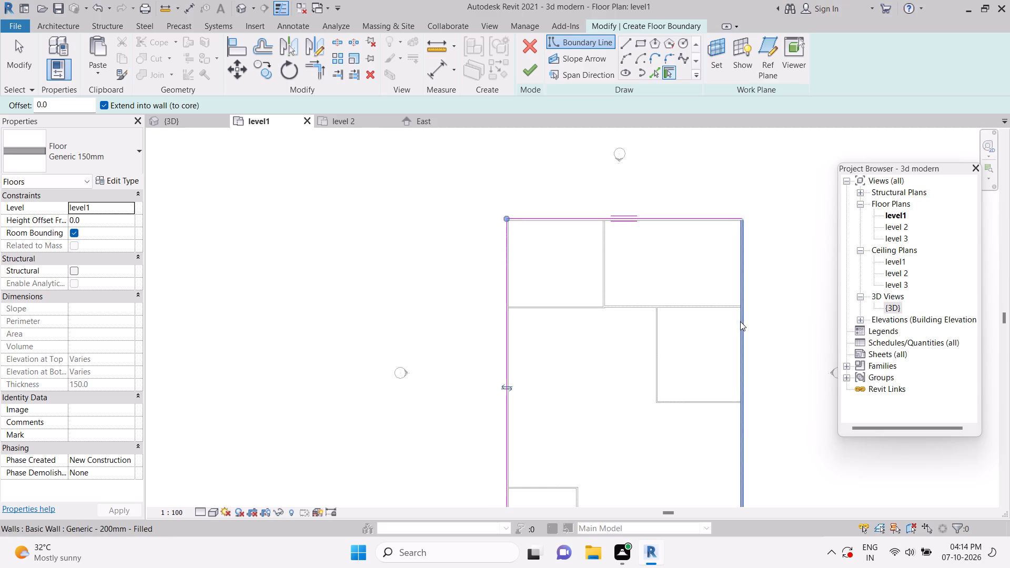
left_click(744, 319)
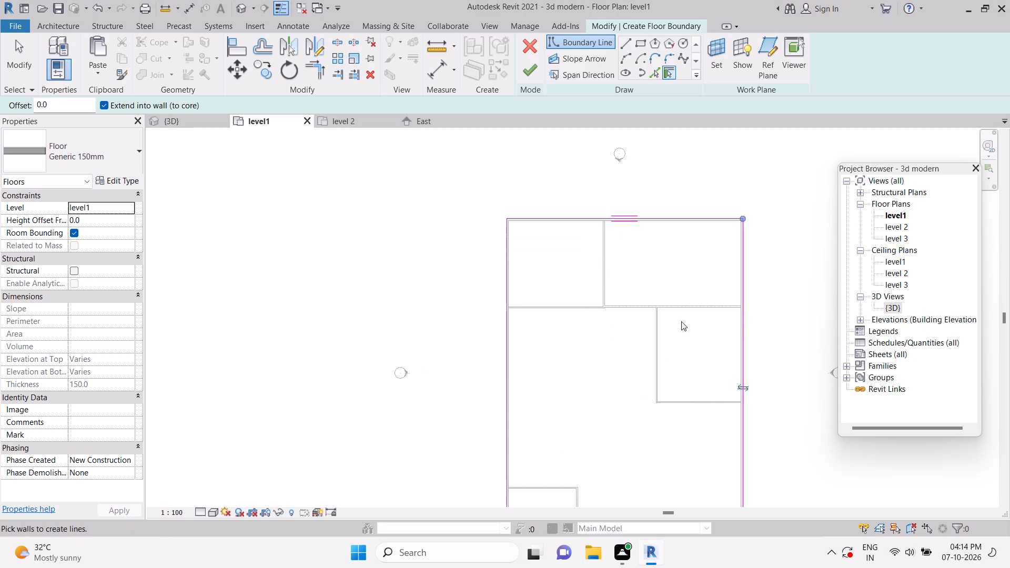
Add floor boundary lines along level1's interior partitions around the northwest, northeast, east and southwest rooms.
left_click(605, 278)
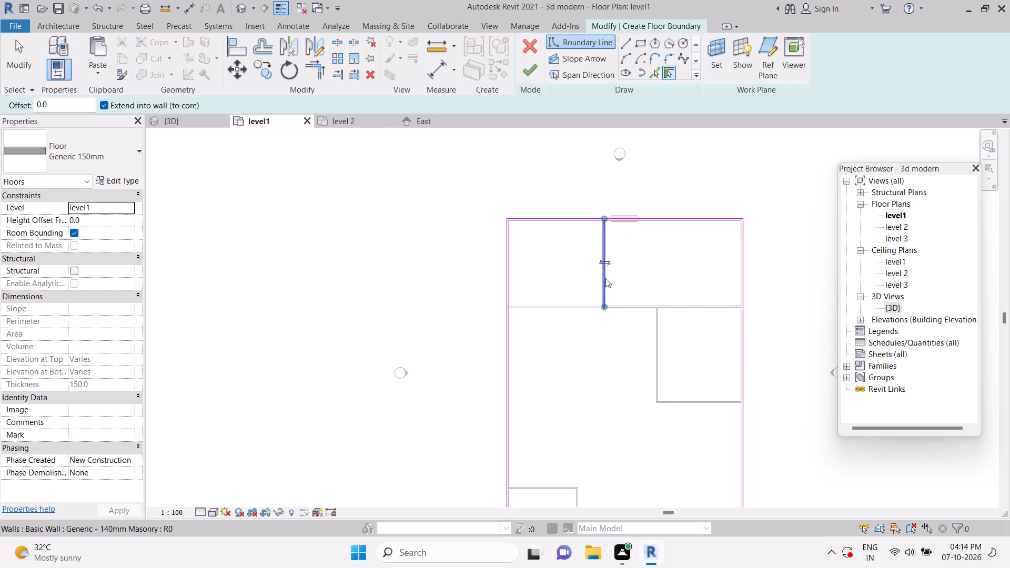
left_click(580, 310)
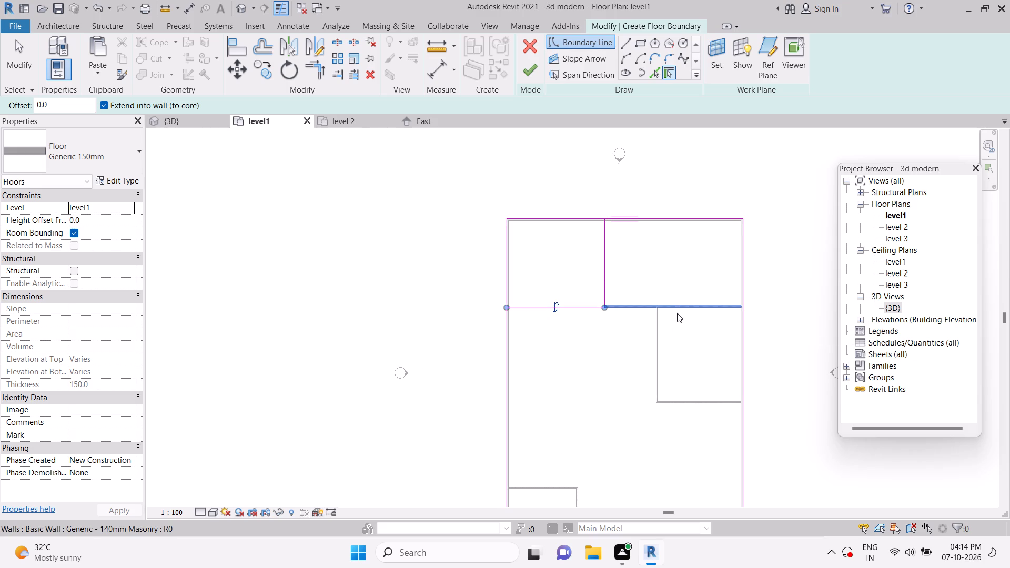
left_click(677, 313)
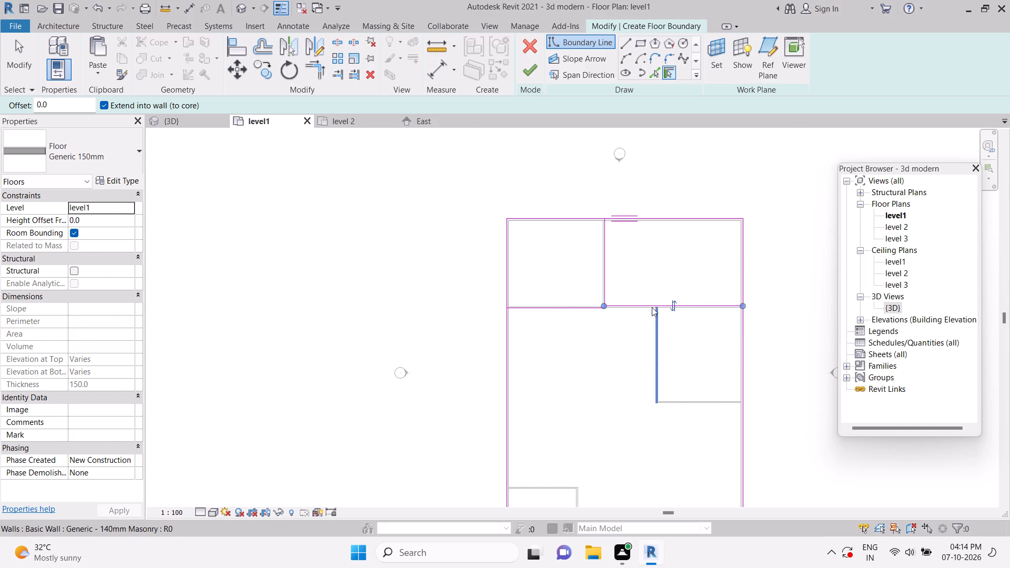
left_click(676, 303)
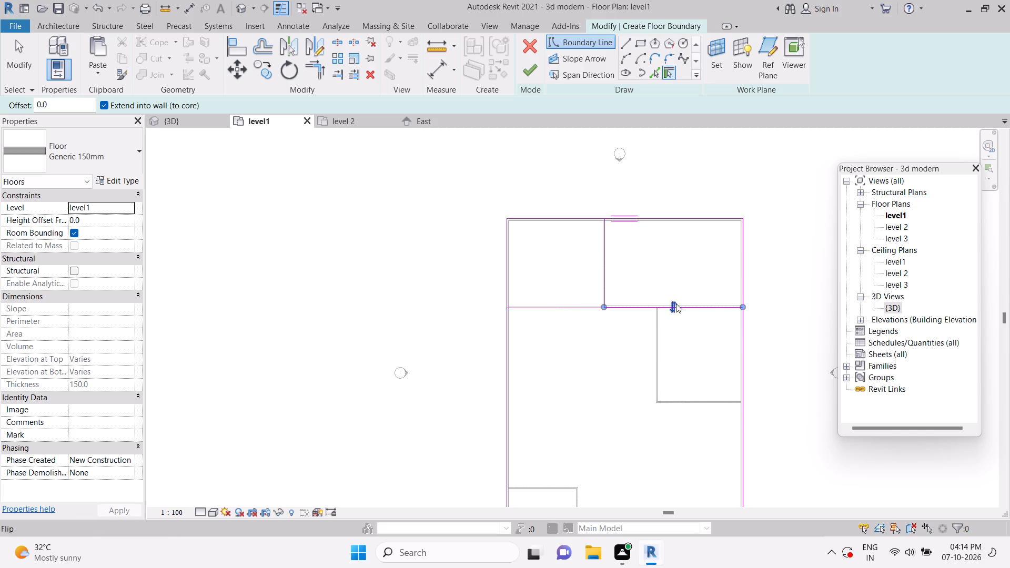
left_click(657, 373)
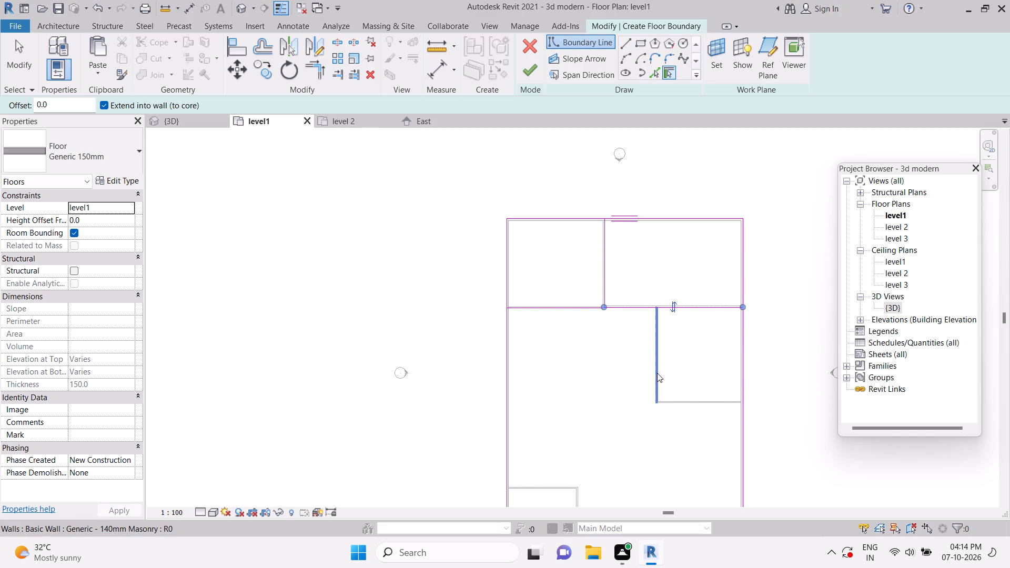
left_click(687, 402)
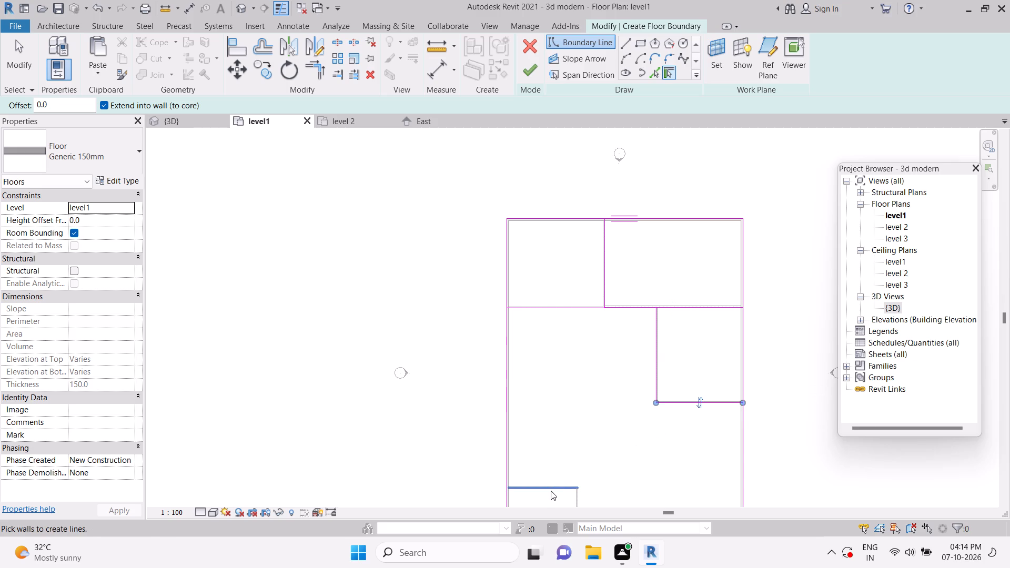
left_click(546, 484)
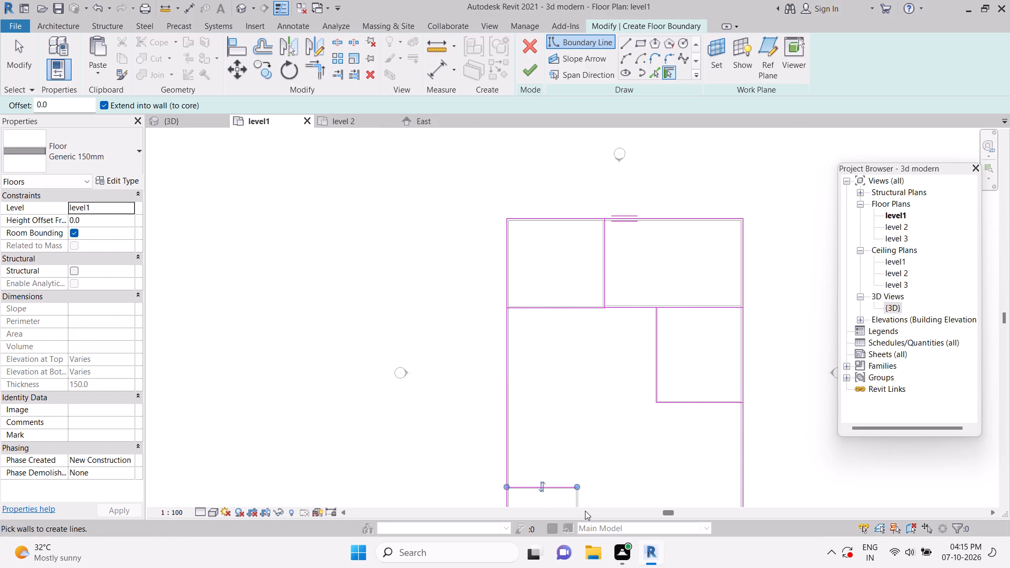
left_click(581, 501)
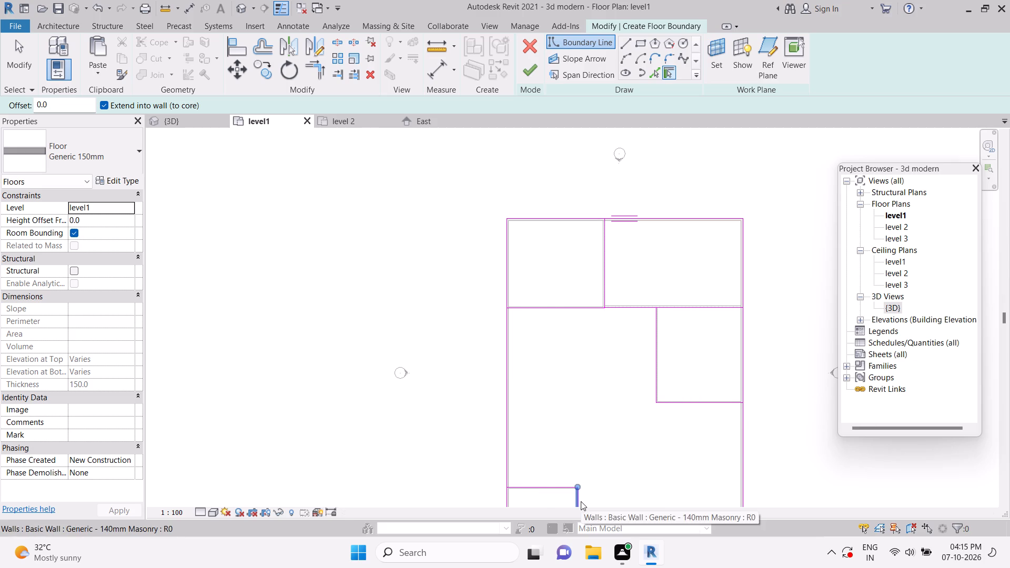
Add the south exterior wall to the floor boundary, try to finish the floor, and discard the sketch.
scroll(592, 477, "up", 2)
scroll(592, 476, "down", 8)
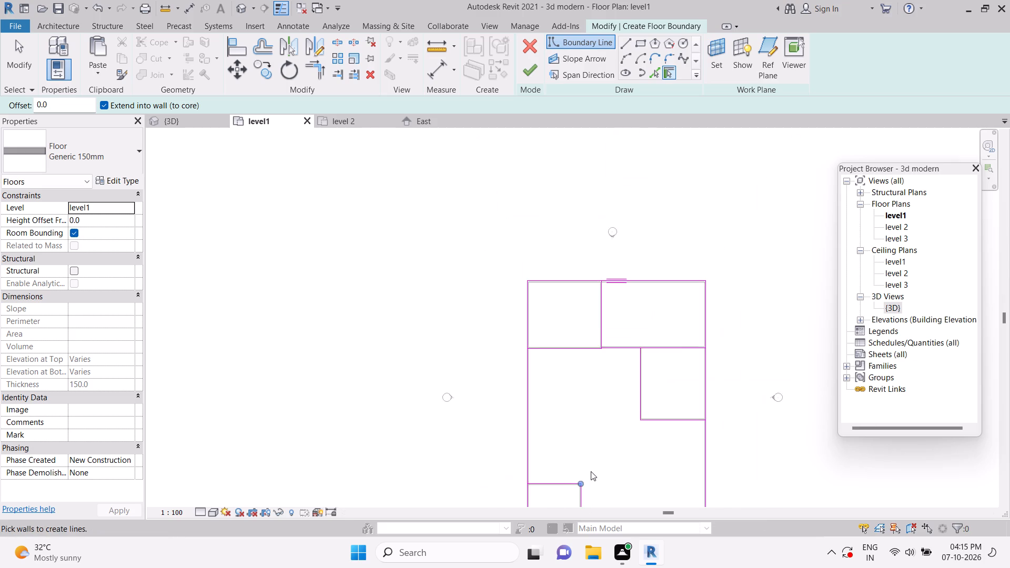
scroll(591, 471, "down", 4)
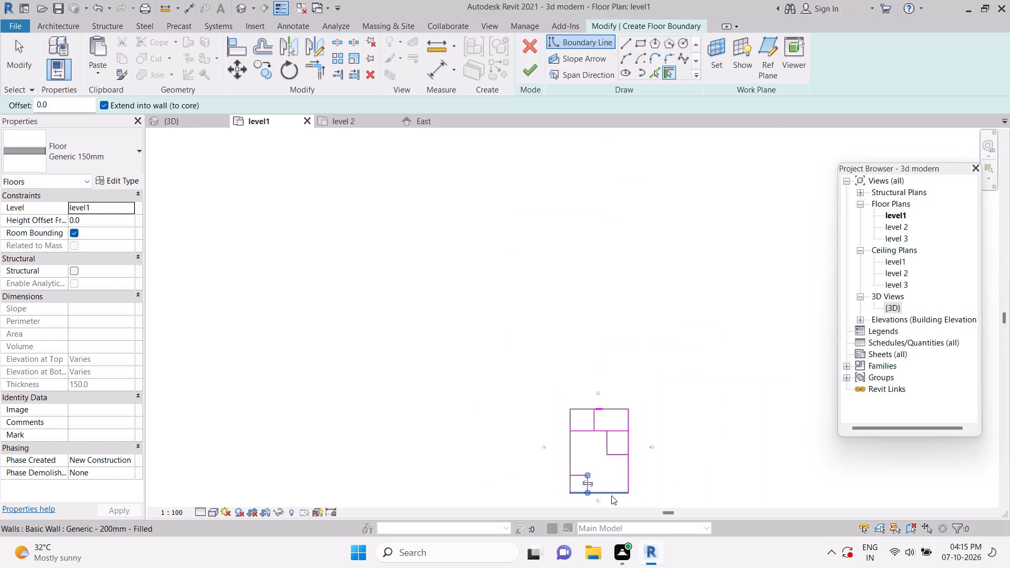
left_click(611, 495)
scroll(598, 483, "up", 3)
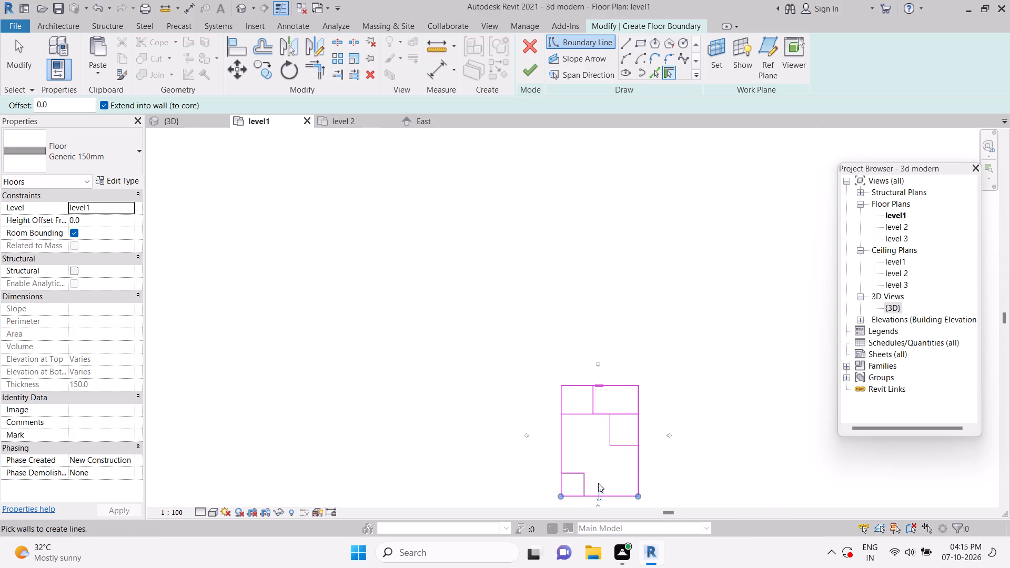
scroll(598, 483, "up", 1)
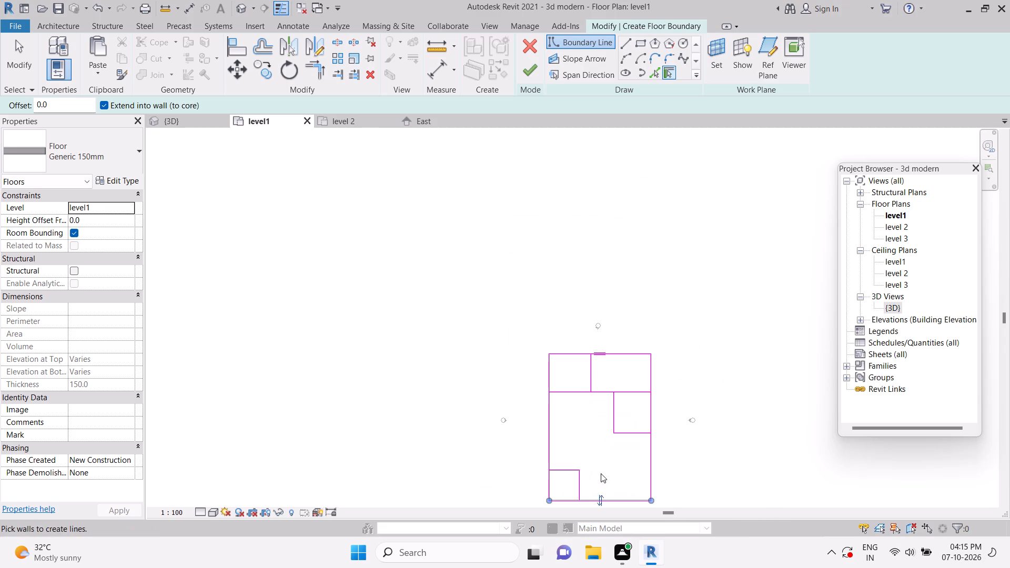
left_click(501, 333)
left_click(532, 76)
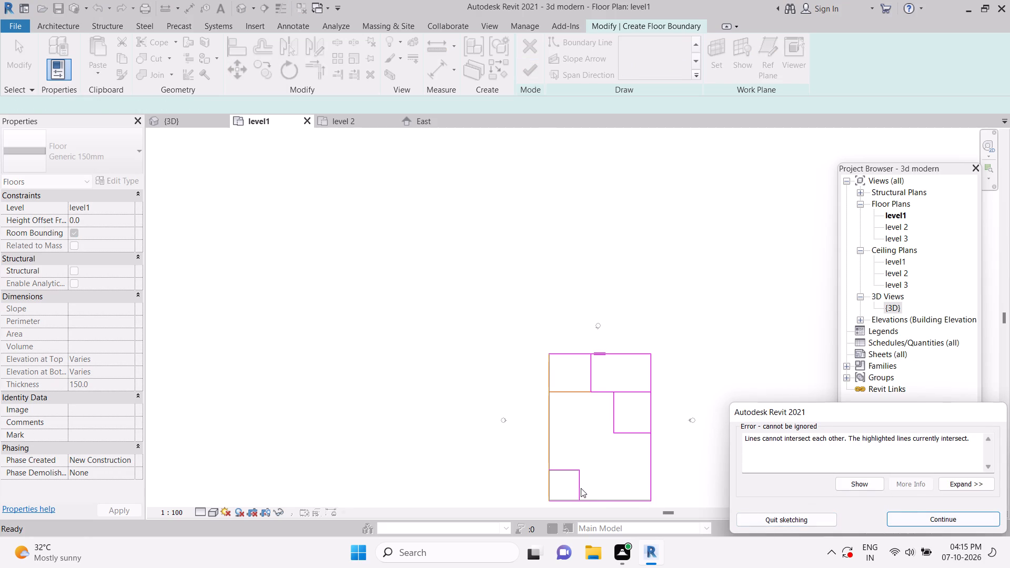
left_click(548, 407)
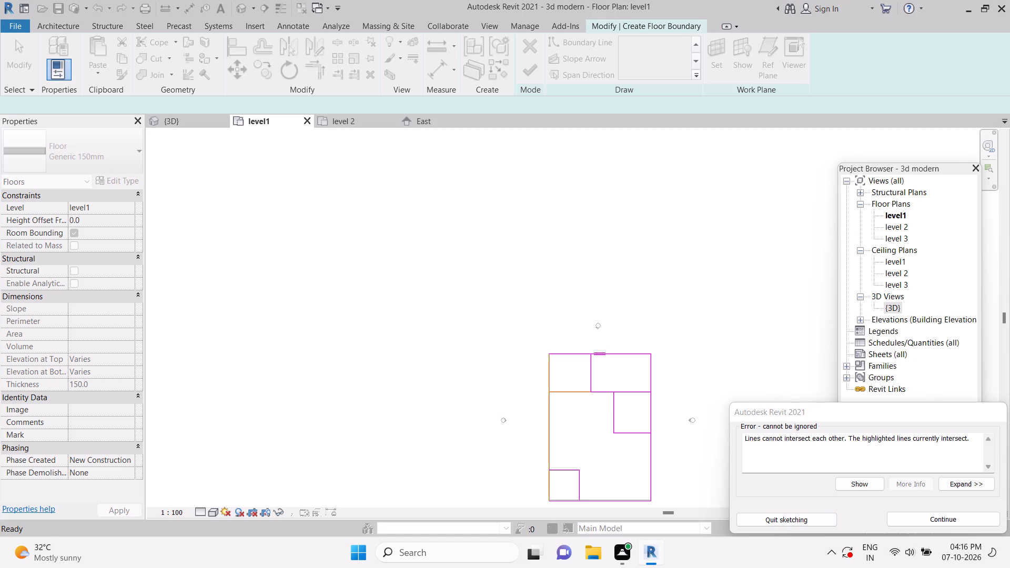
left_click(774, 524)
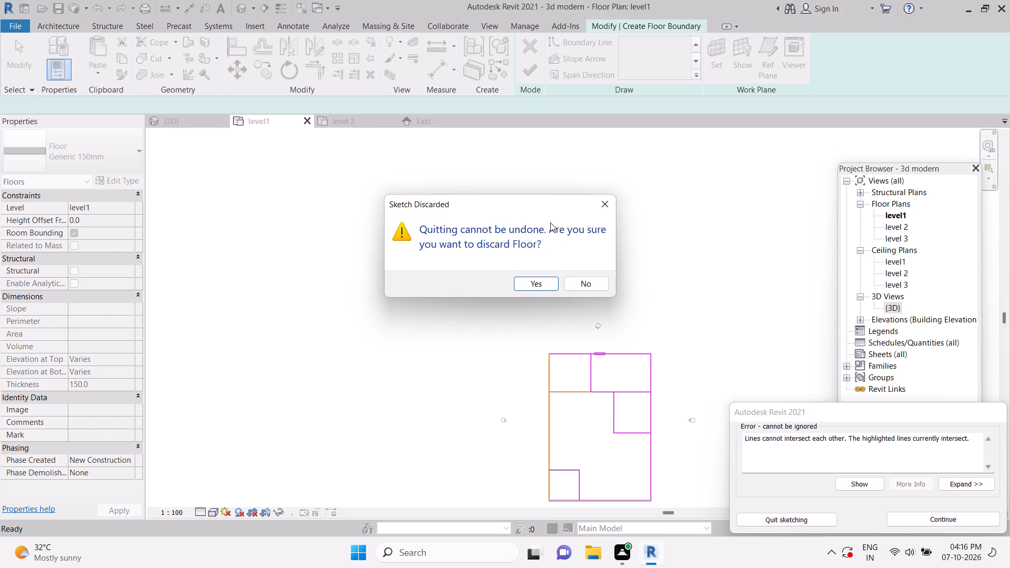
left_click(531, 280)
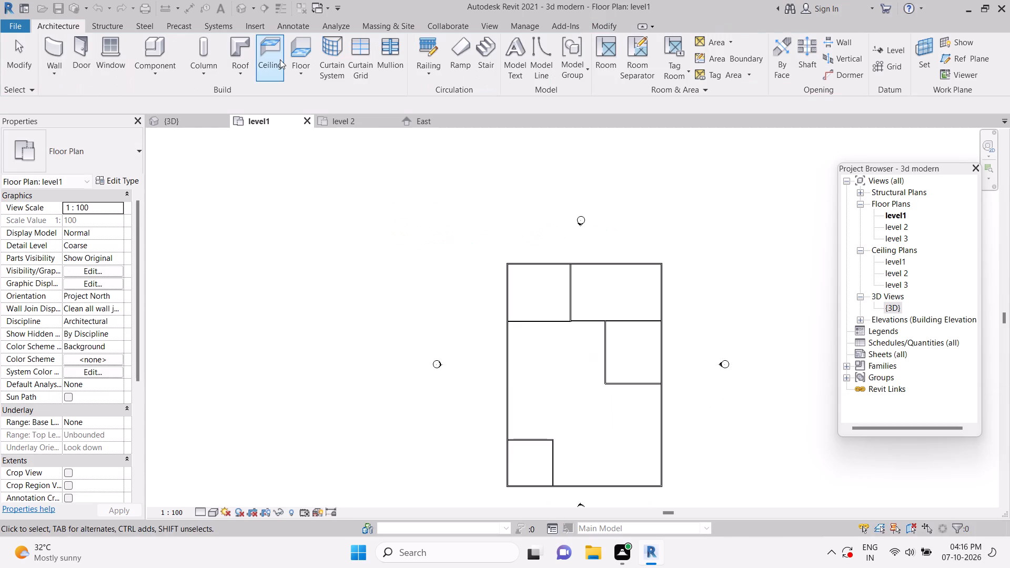
Start a new Generic 150mm floor boundary sketch on level1 and try the Align and Move tools.
left_click(311, 55)
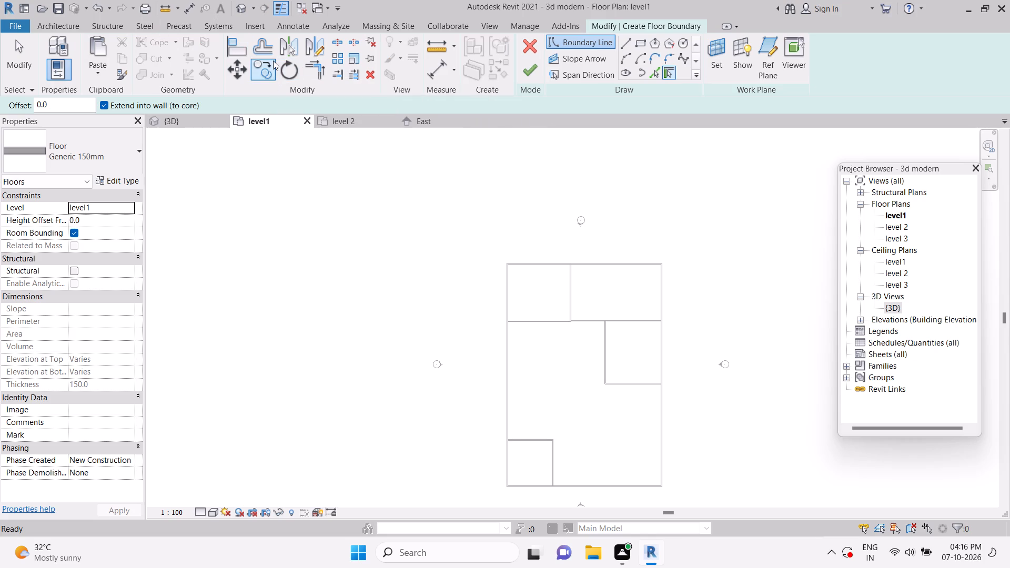
left_click(235, 48)
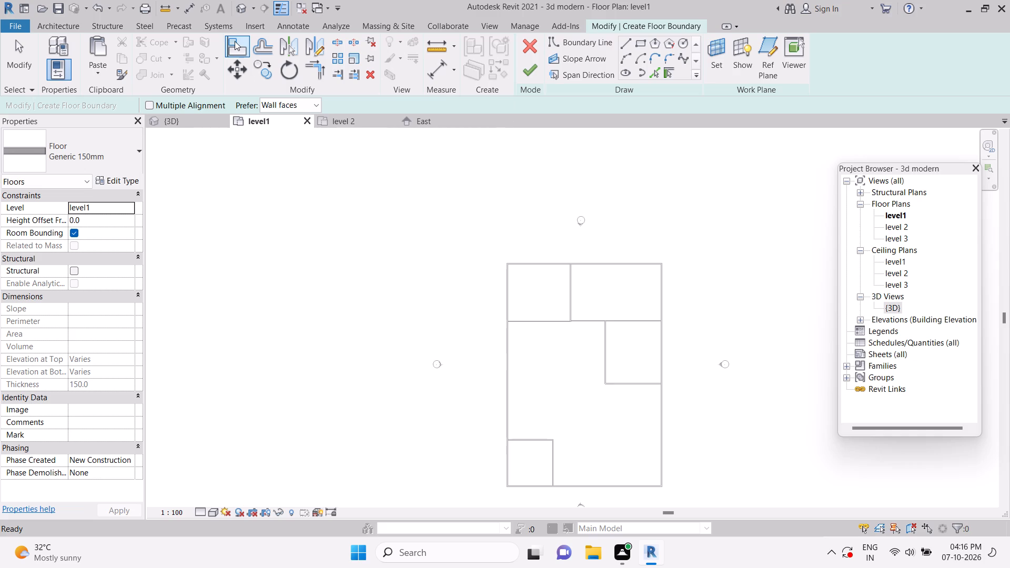
left_click(235, 62)
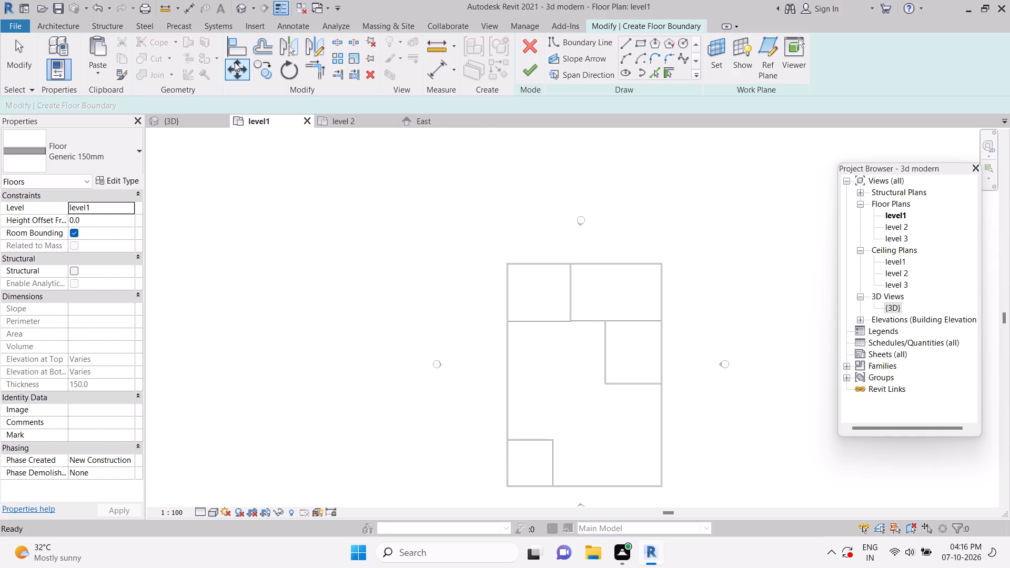
left_click(604, 262)
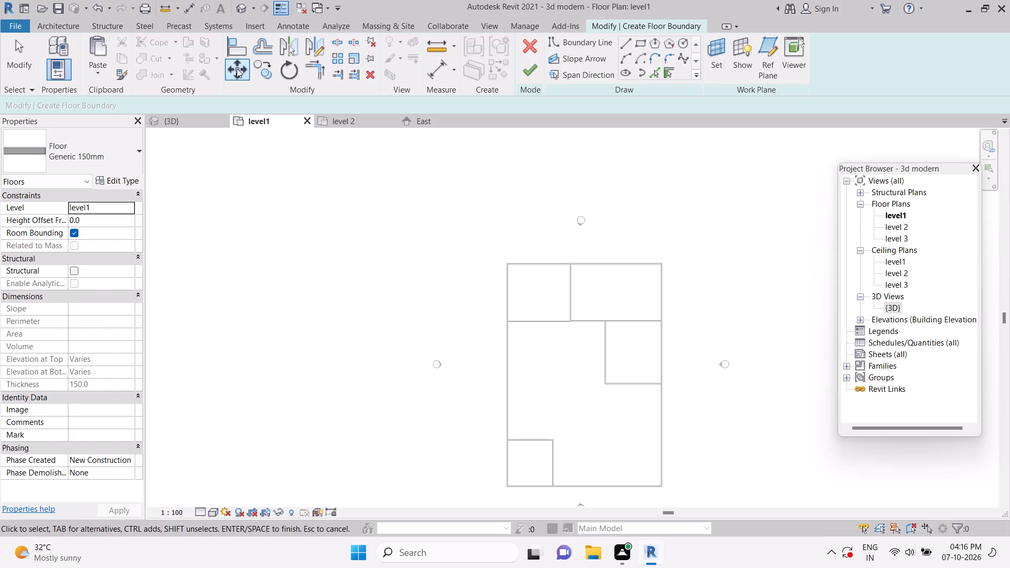
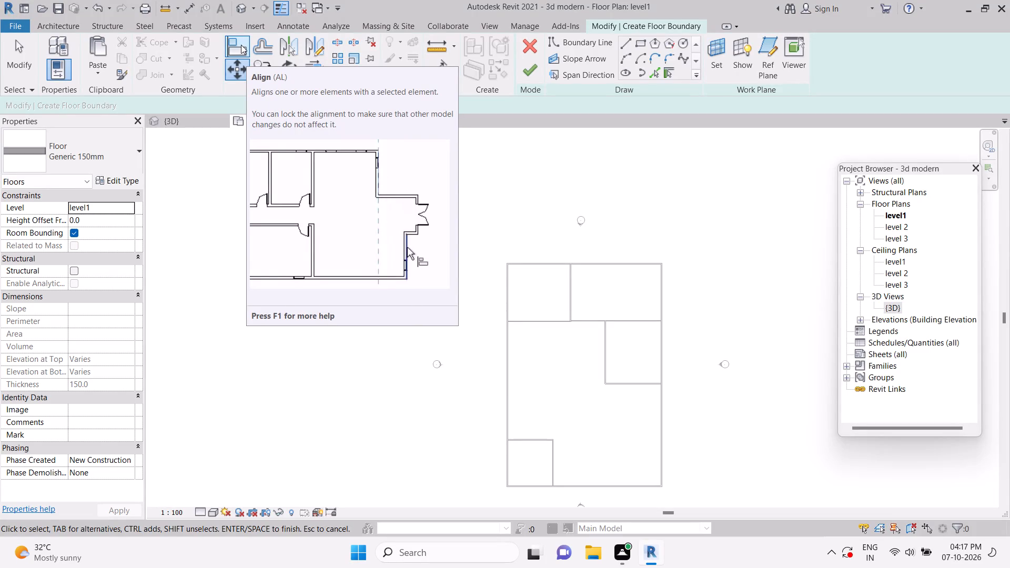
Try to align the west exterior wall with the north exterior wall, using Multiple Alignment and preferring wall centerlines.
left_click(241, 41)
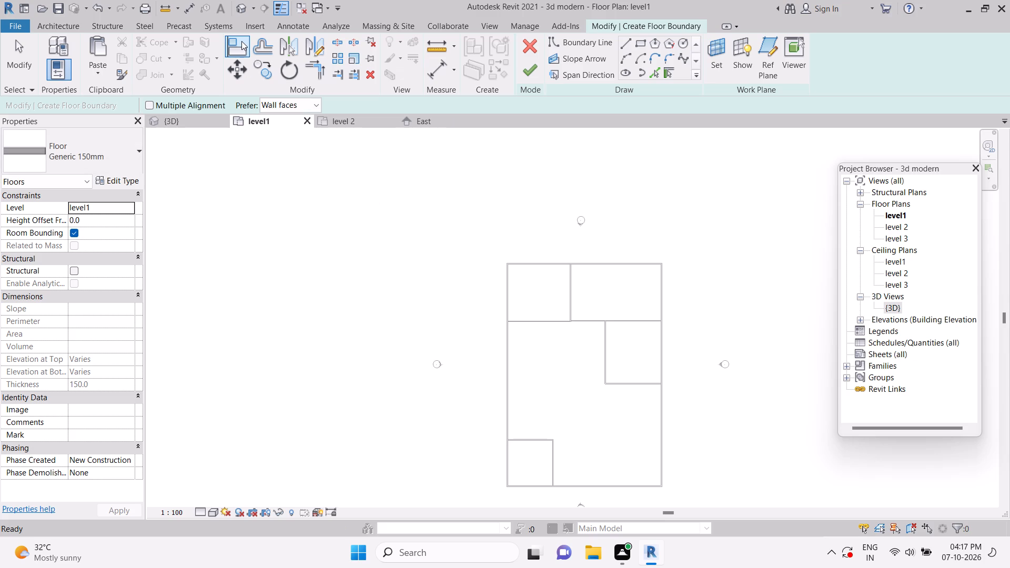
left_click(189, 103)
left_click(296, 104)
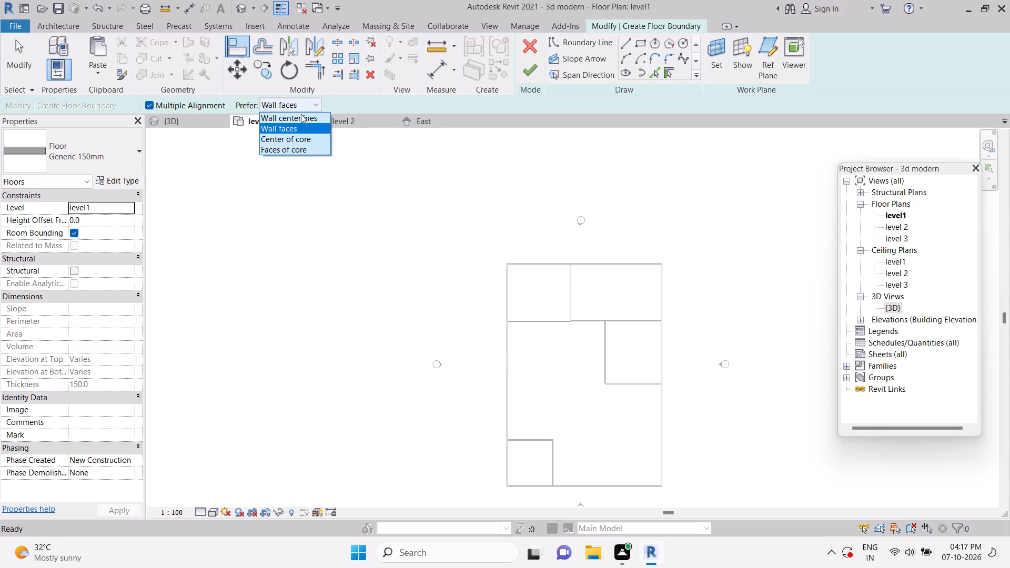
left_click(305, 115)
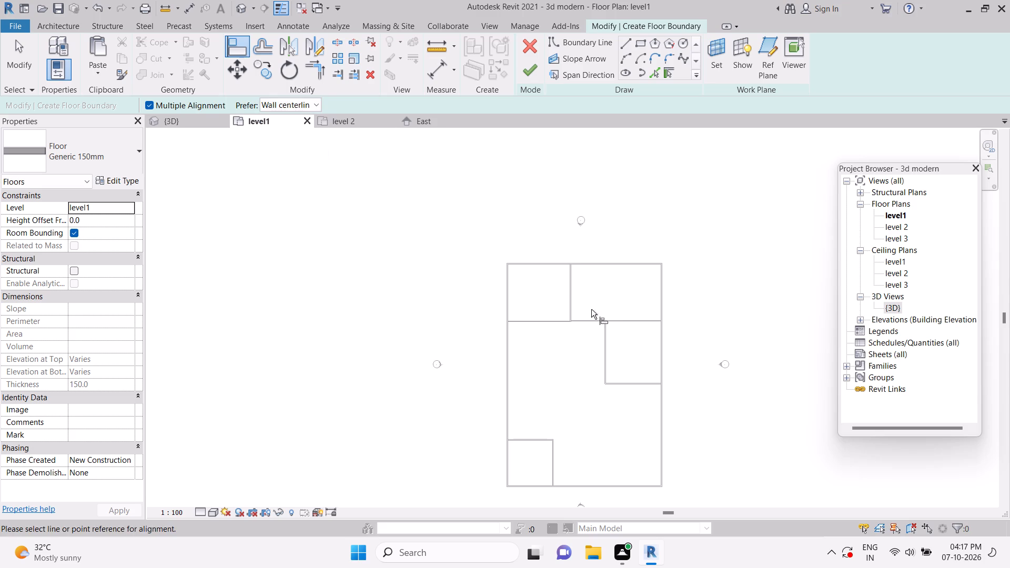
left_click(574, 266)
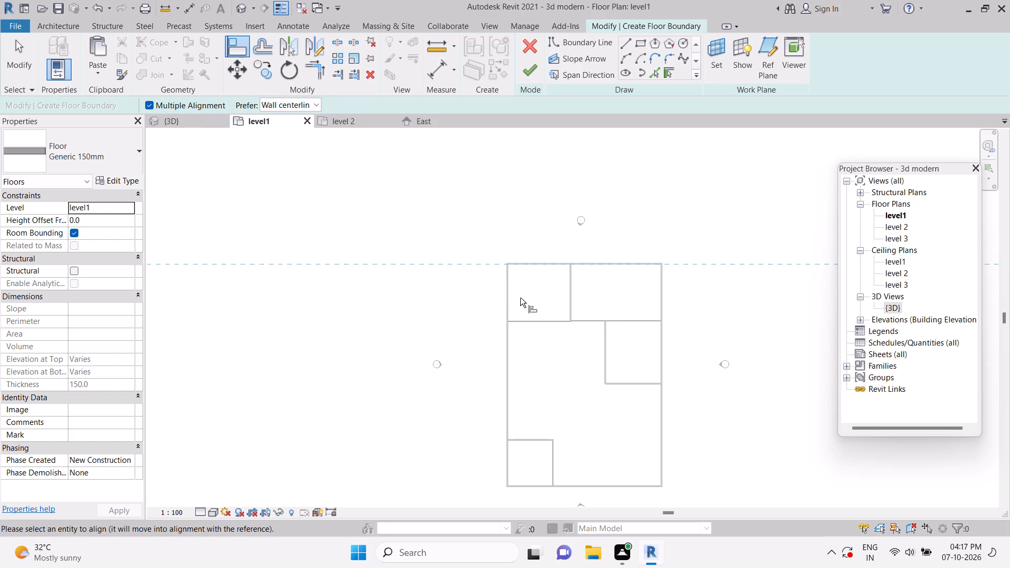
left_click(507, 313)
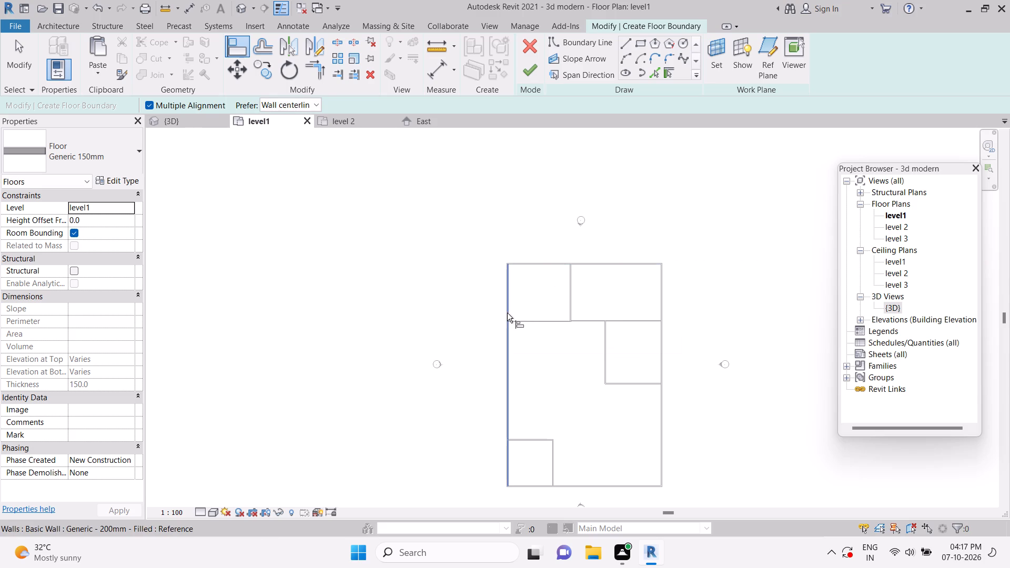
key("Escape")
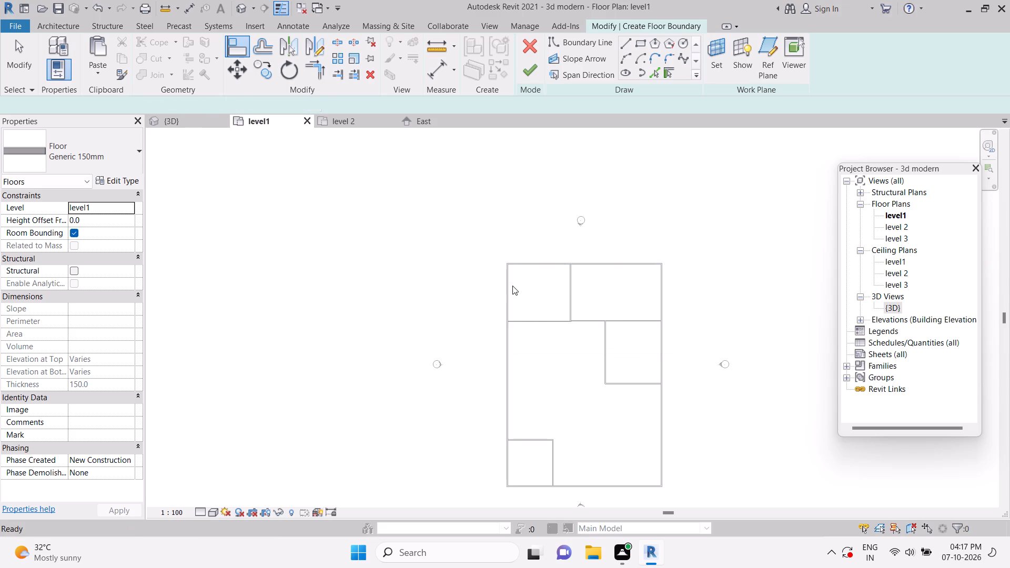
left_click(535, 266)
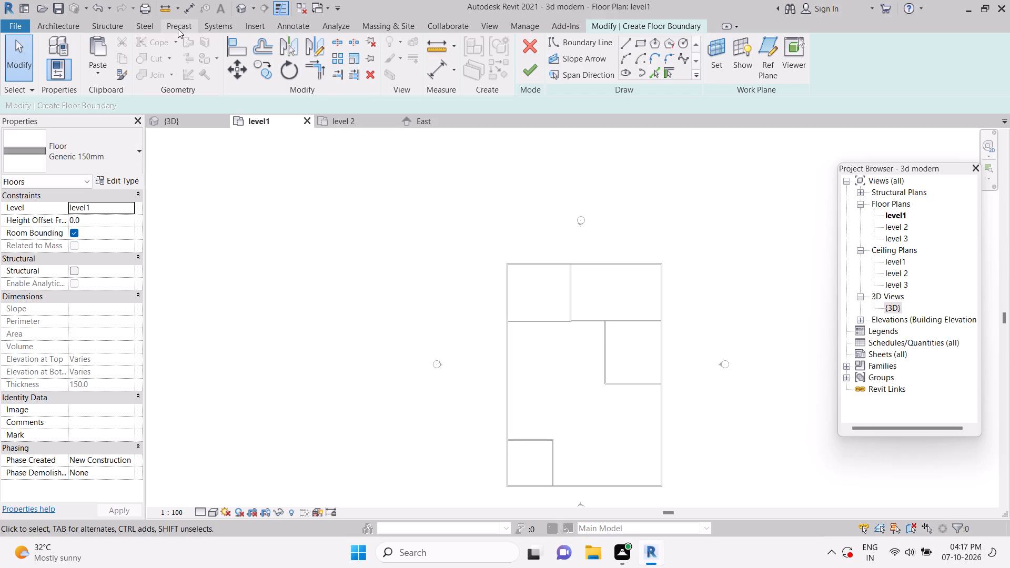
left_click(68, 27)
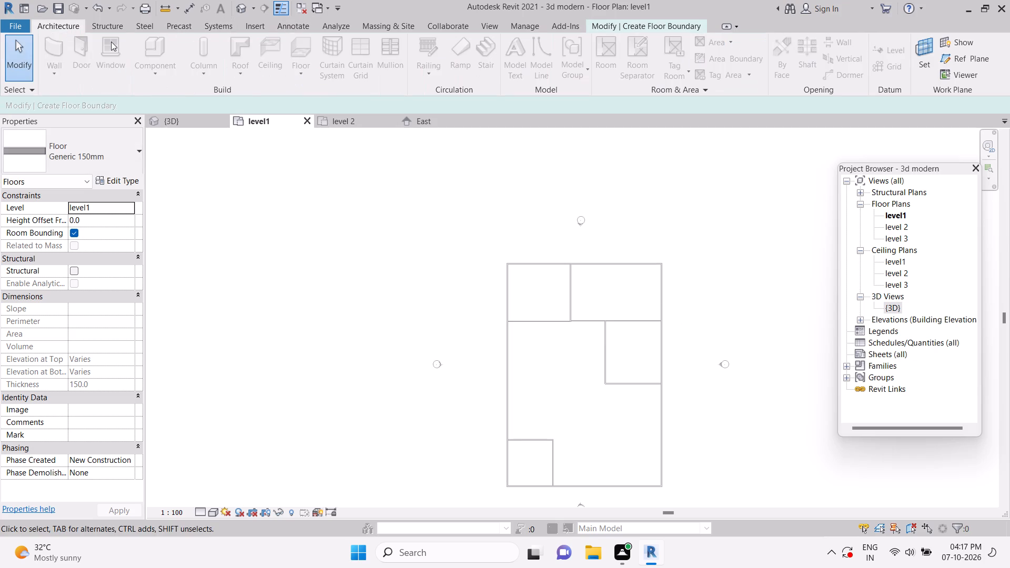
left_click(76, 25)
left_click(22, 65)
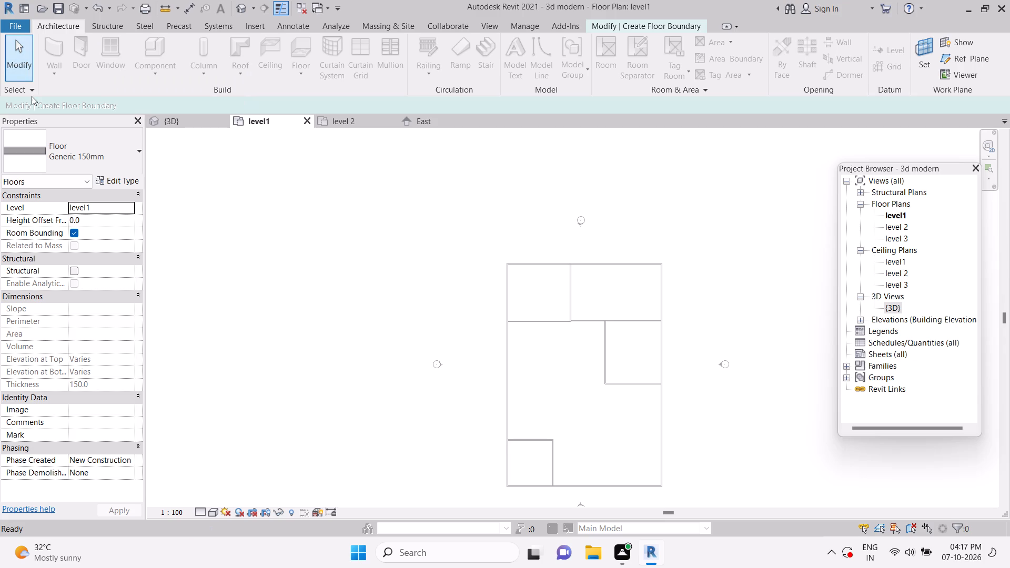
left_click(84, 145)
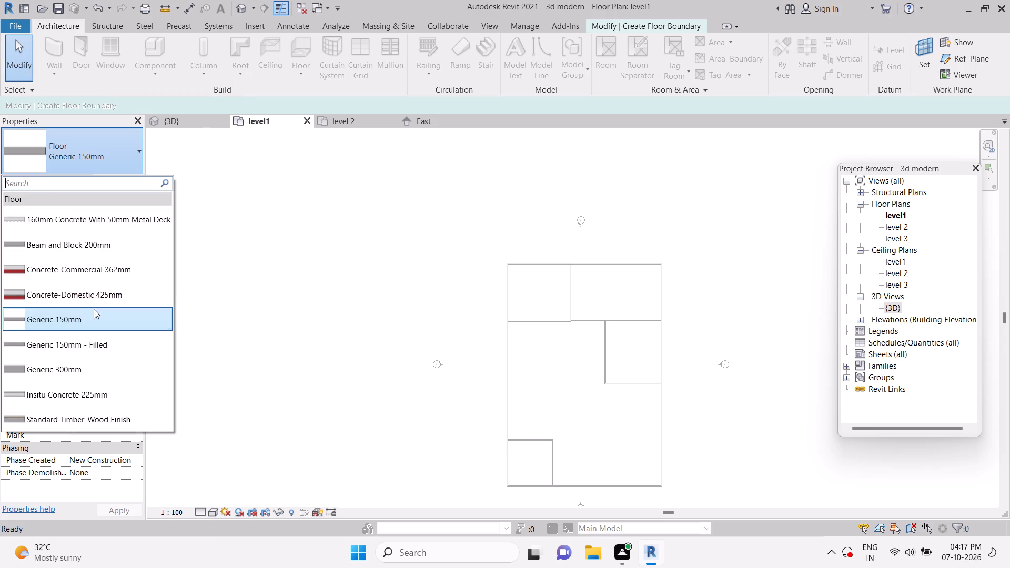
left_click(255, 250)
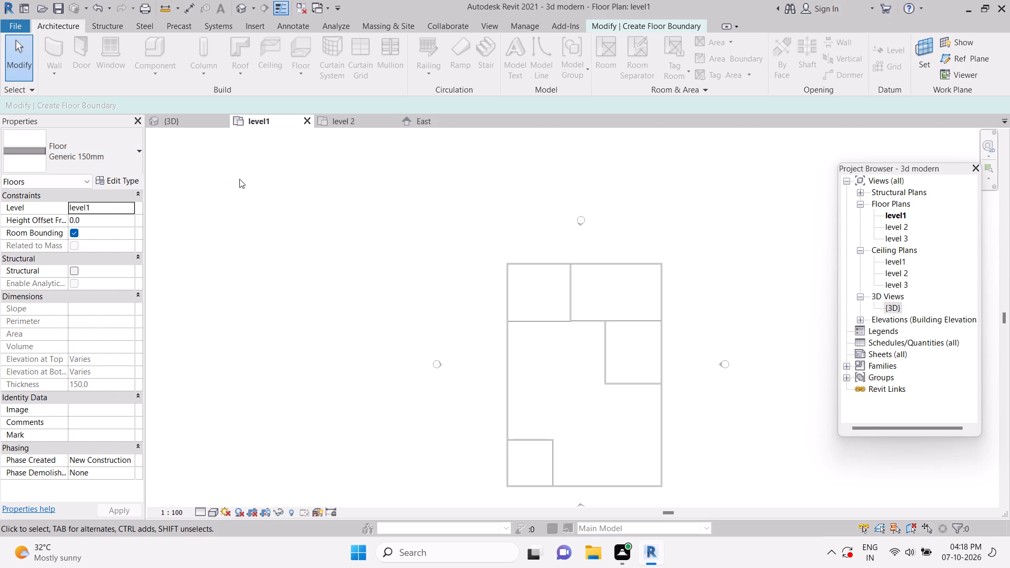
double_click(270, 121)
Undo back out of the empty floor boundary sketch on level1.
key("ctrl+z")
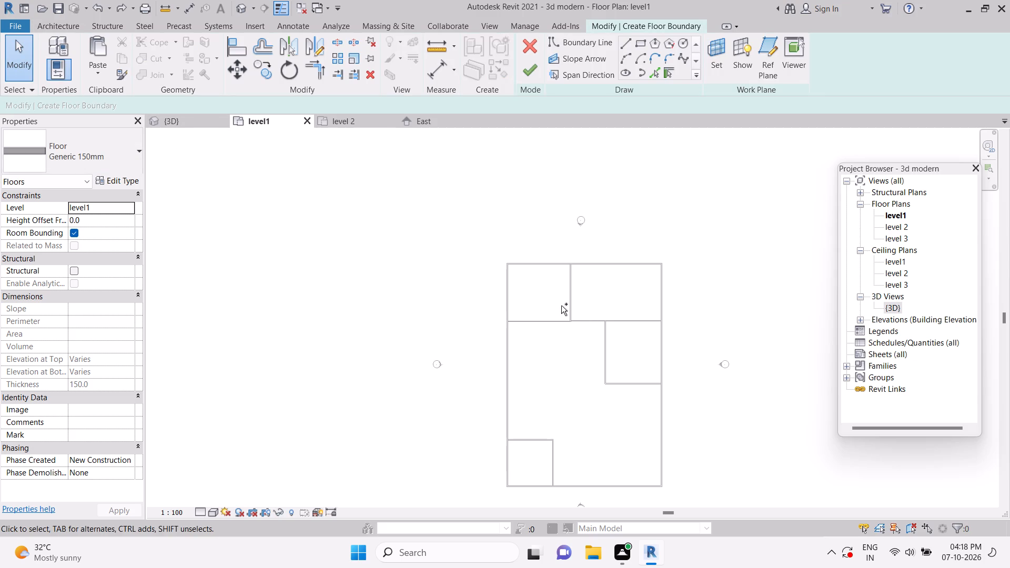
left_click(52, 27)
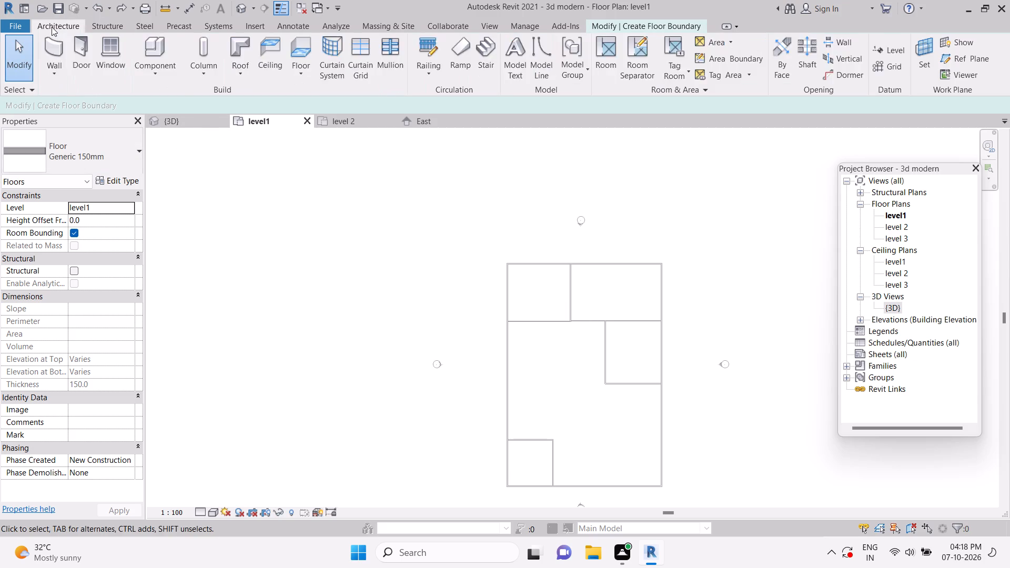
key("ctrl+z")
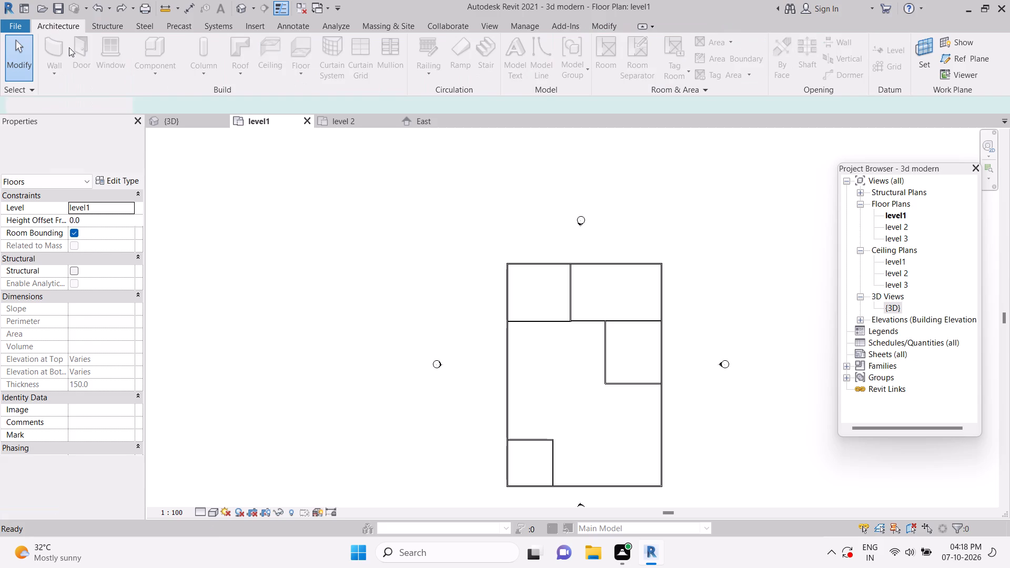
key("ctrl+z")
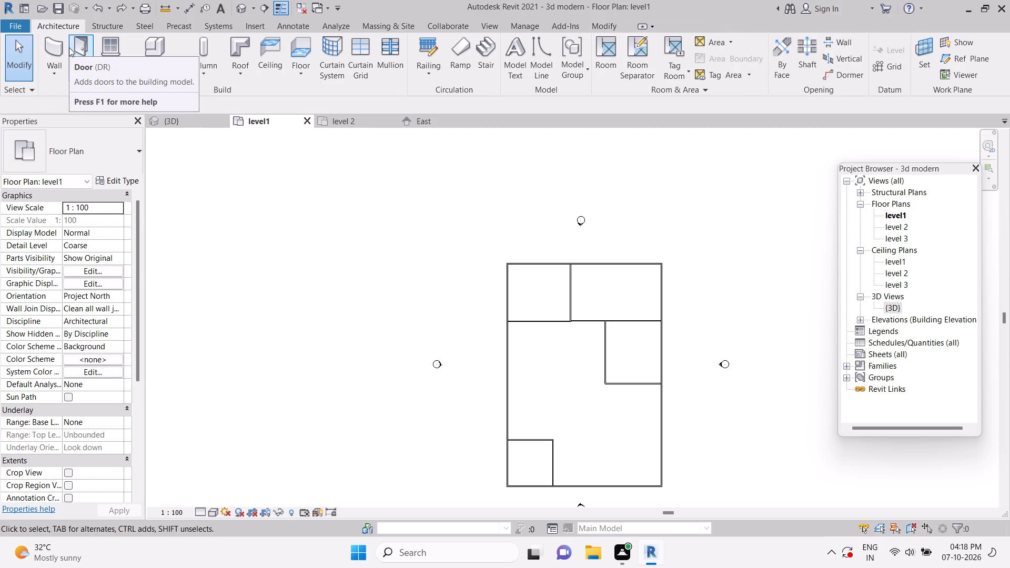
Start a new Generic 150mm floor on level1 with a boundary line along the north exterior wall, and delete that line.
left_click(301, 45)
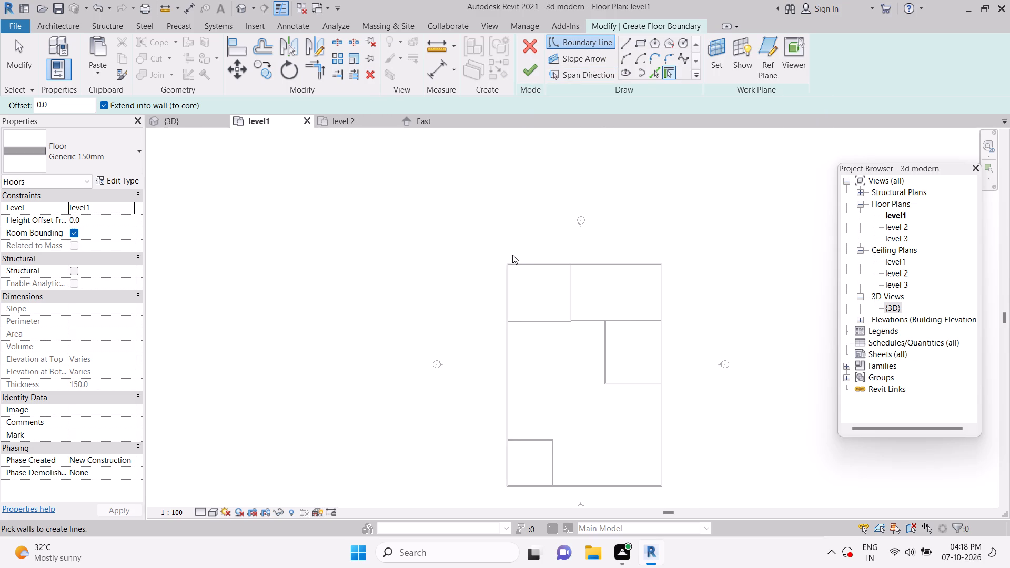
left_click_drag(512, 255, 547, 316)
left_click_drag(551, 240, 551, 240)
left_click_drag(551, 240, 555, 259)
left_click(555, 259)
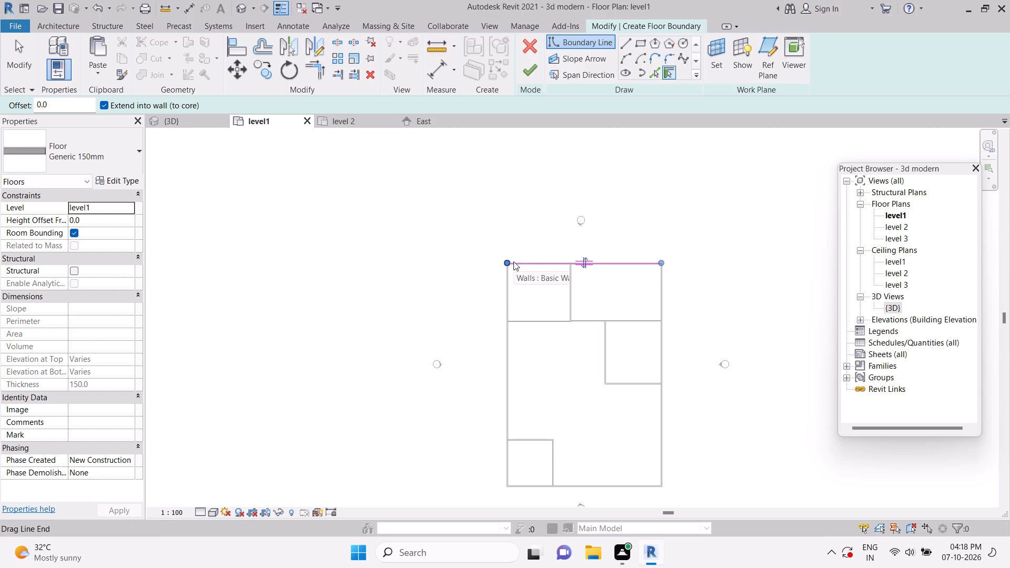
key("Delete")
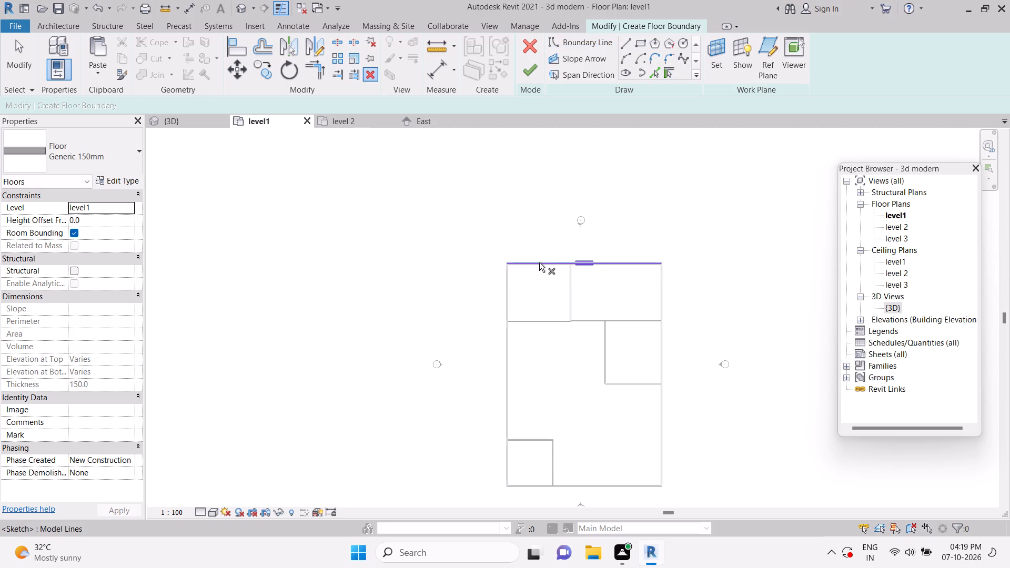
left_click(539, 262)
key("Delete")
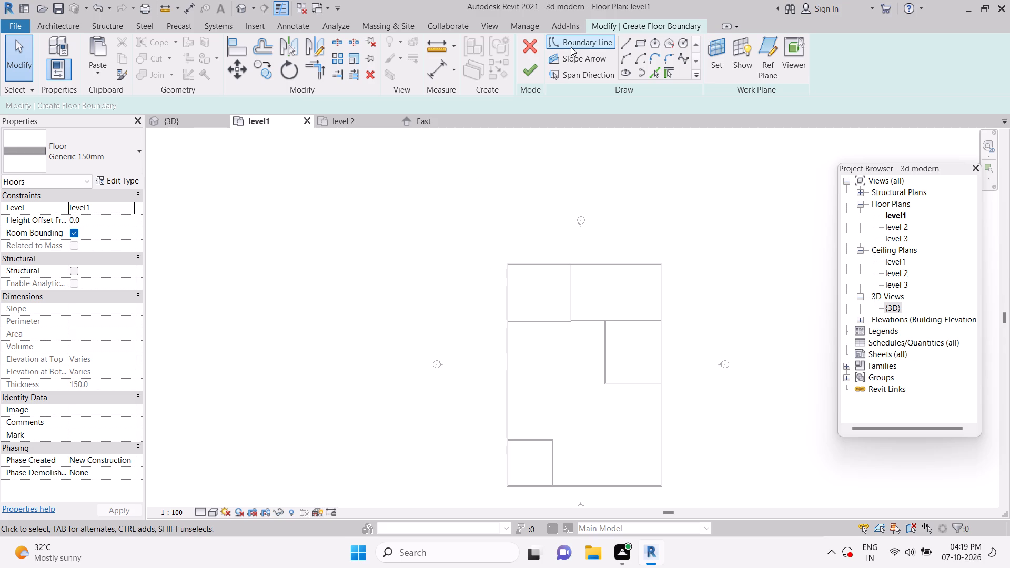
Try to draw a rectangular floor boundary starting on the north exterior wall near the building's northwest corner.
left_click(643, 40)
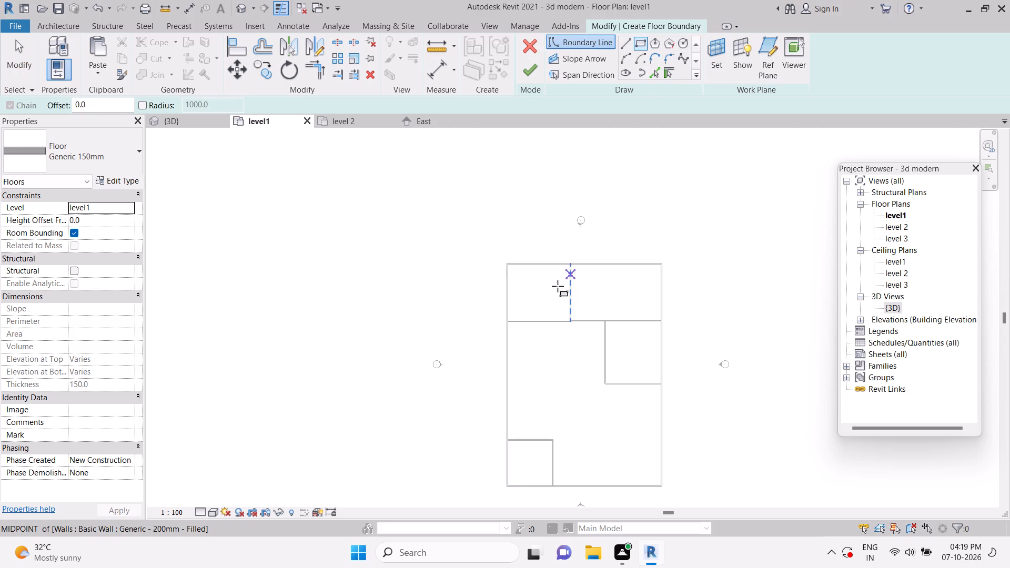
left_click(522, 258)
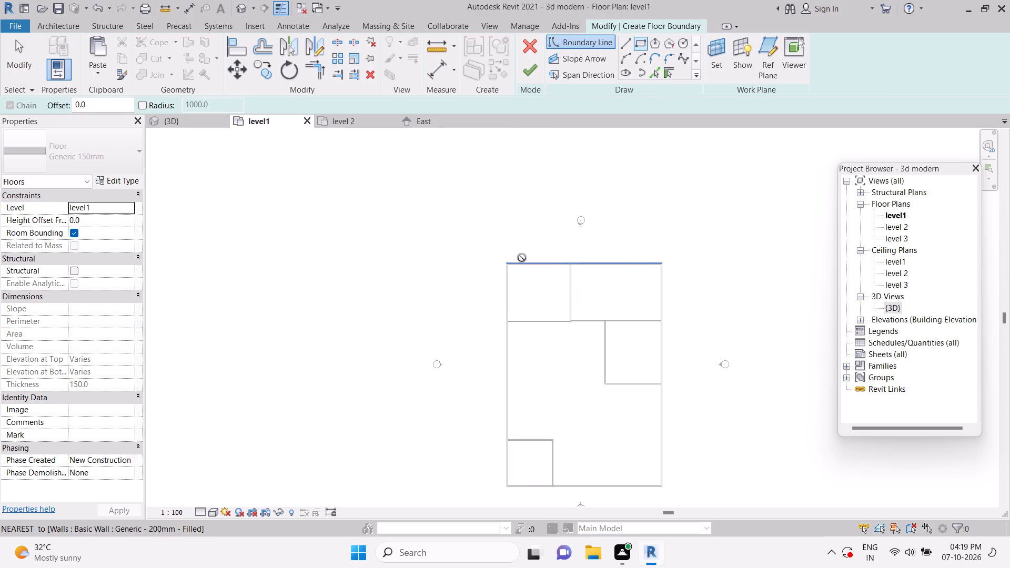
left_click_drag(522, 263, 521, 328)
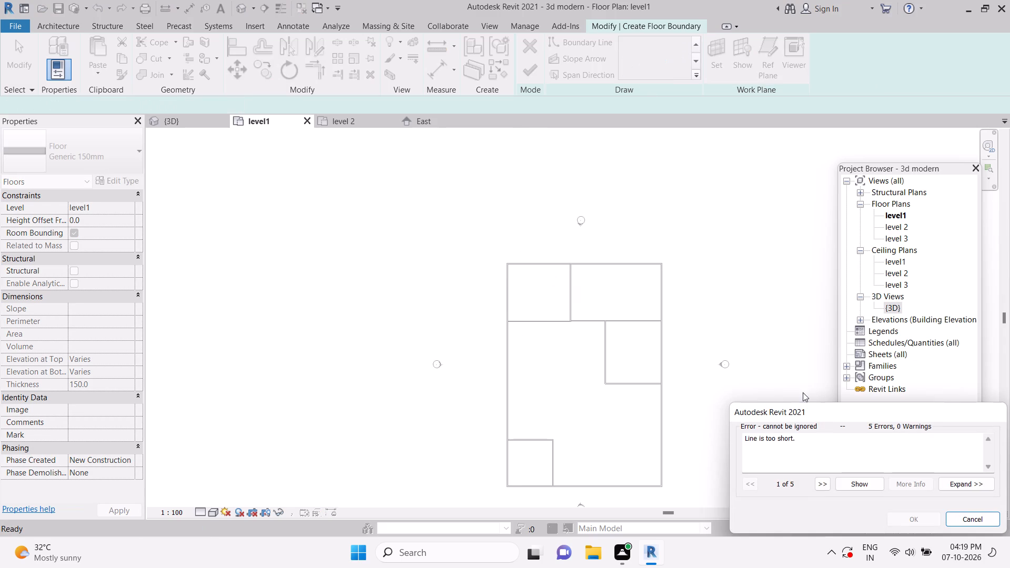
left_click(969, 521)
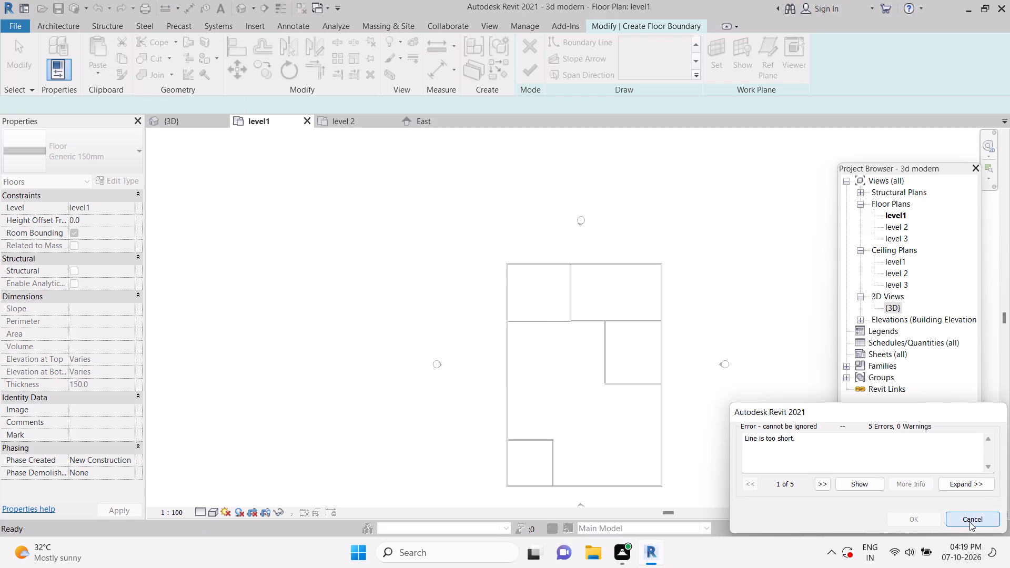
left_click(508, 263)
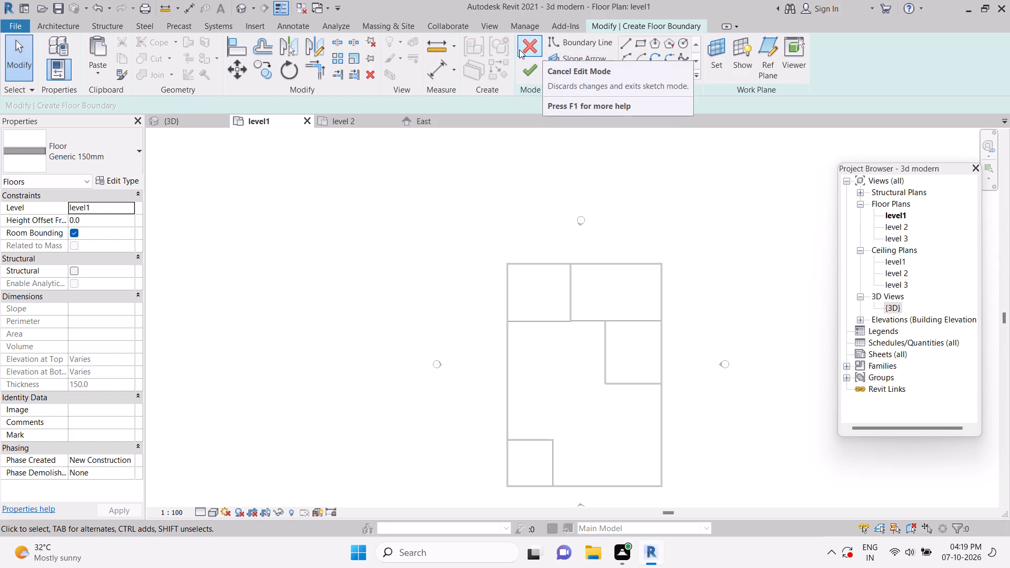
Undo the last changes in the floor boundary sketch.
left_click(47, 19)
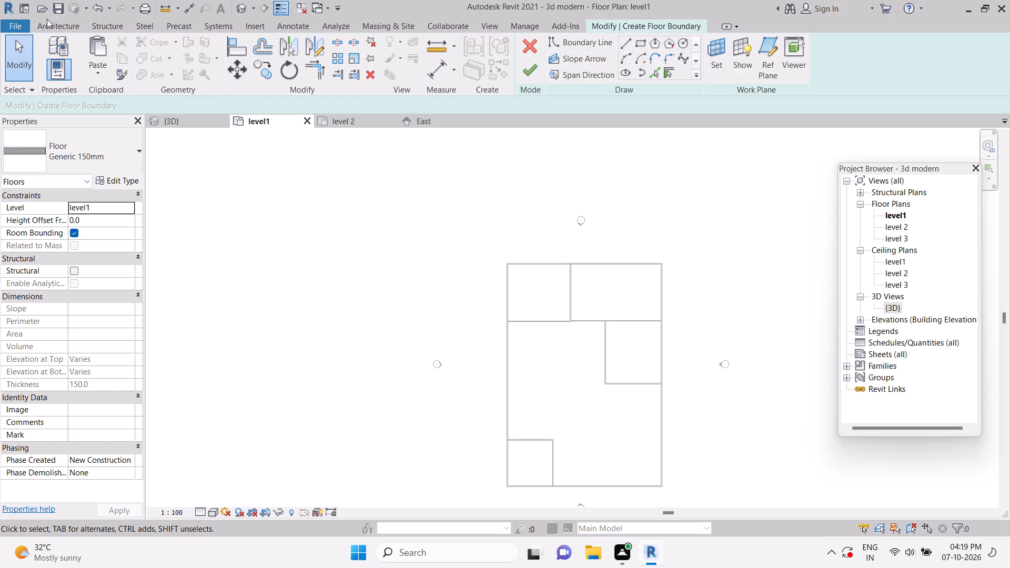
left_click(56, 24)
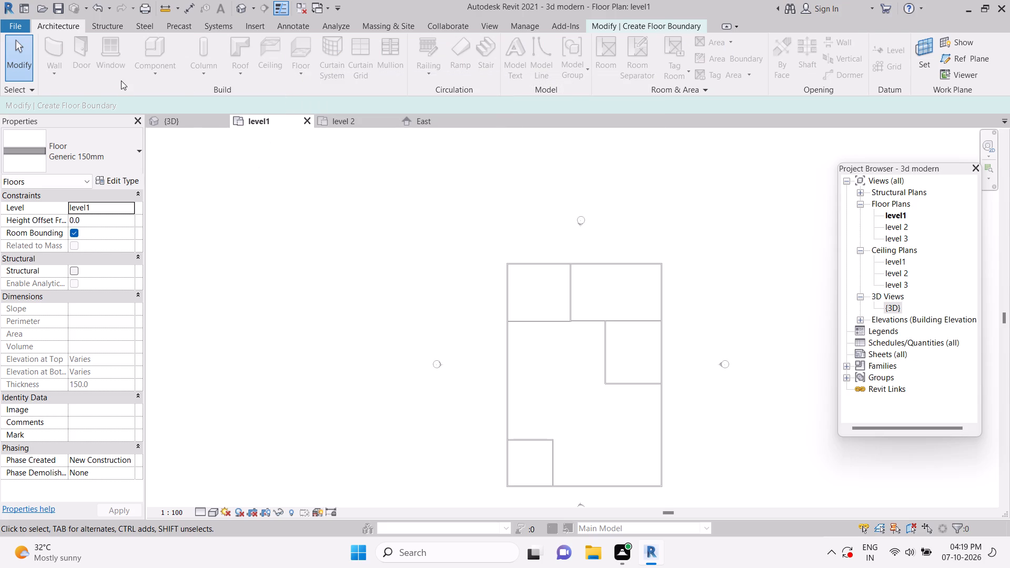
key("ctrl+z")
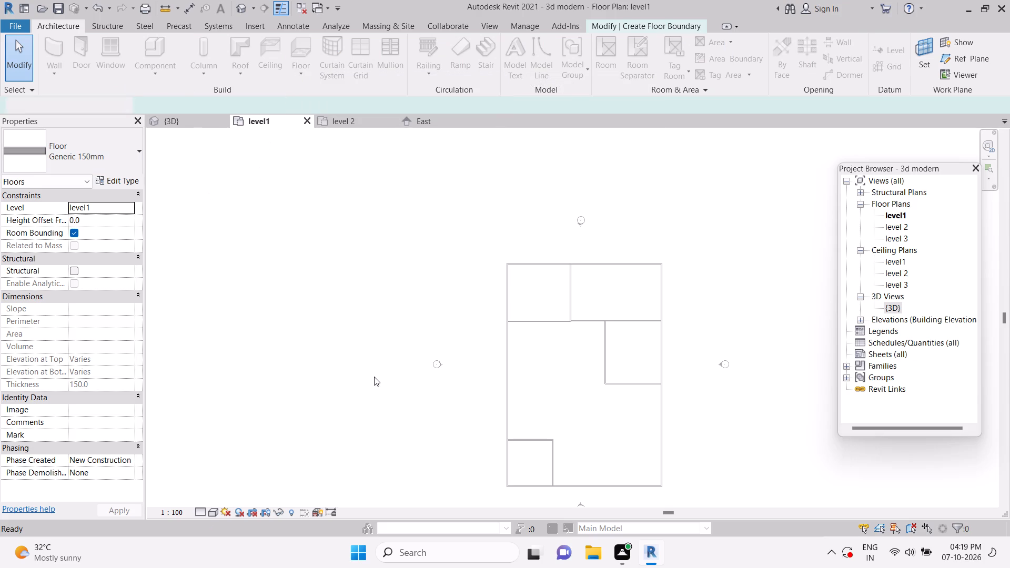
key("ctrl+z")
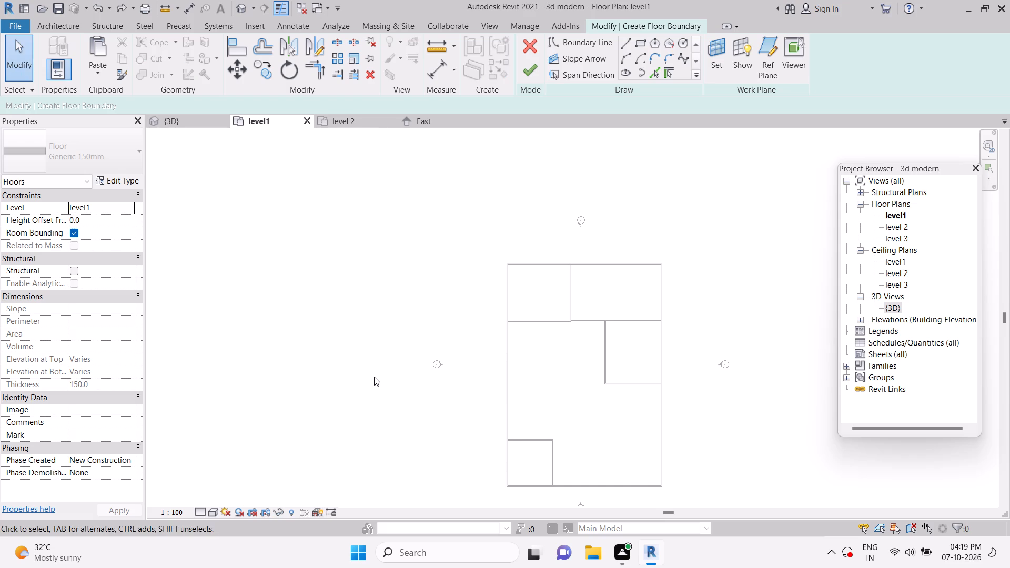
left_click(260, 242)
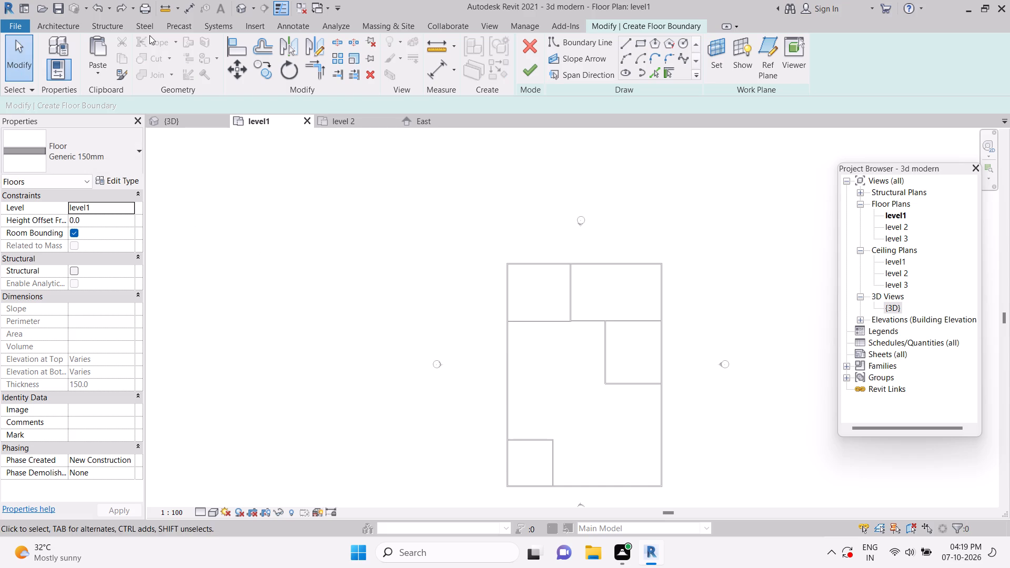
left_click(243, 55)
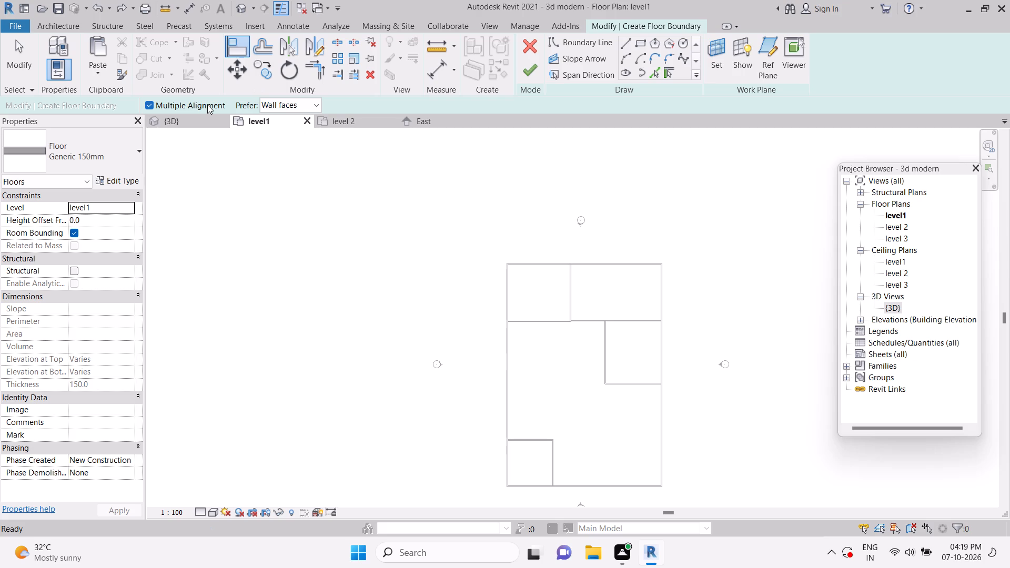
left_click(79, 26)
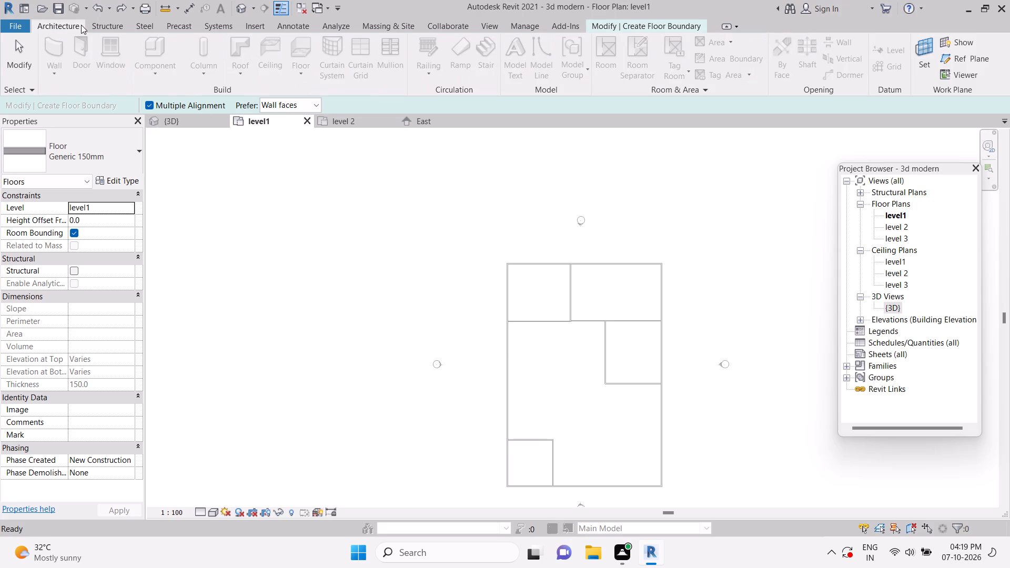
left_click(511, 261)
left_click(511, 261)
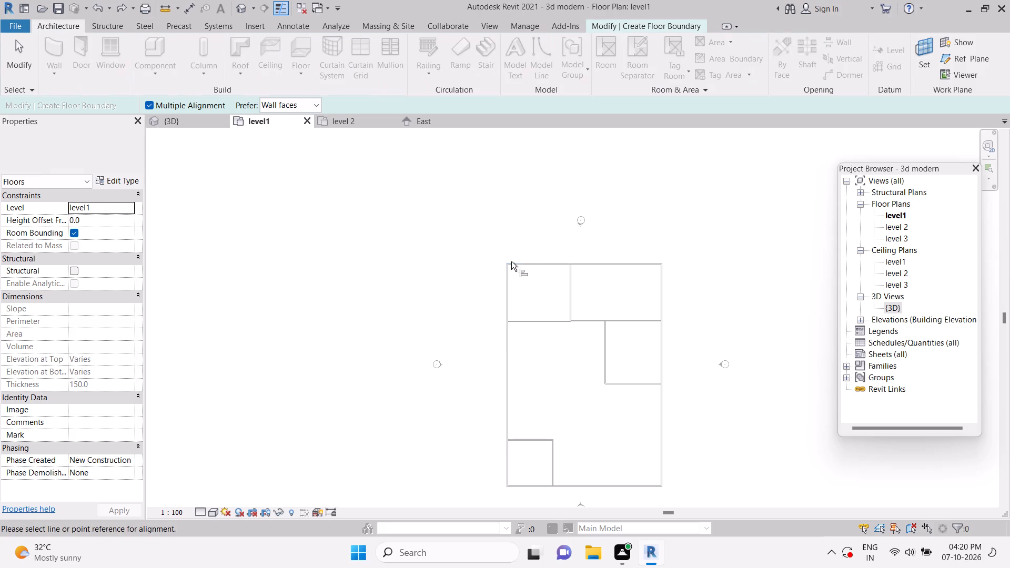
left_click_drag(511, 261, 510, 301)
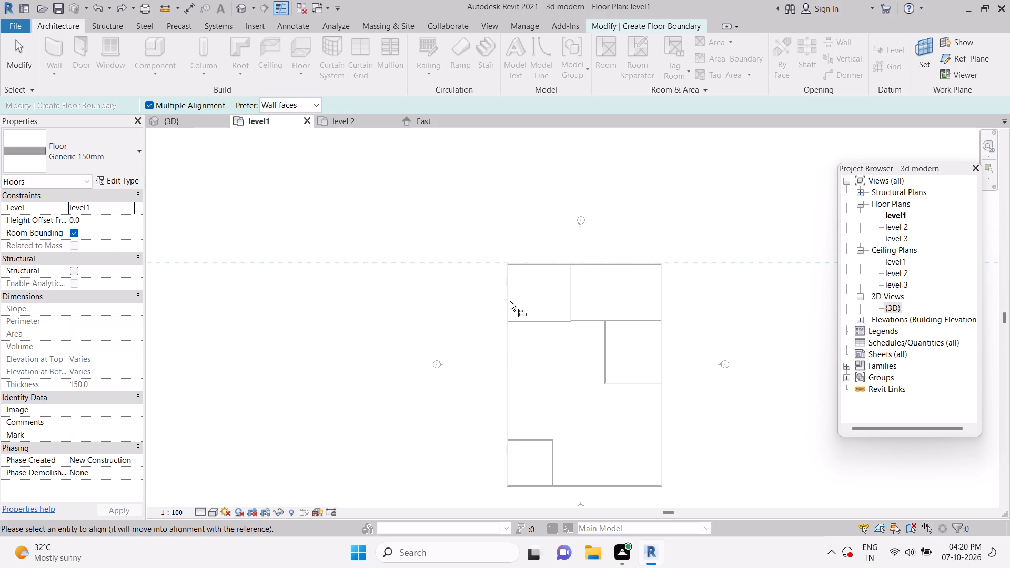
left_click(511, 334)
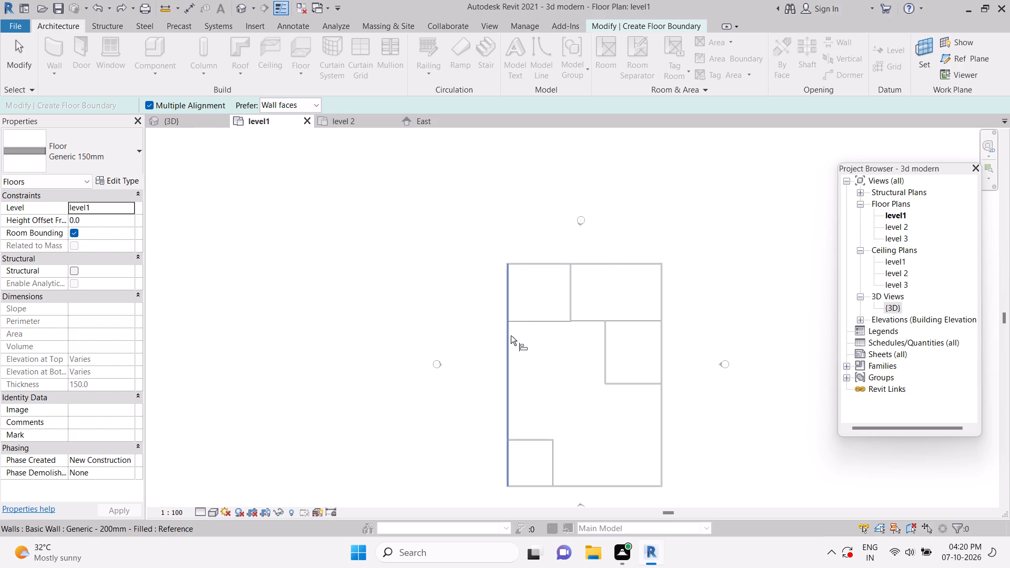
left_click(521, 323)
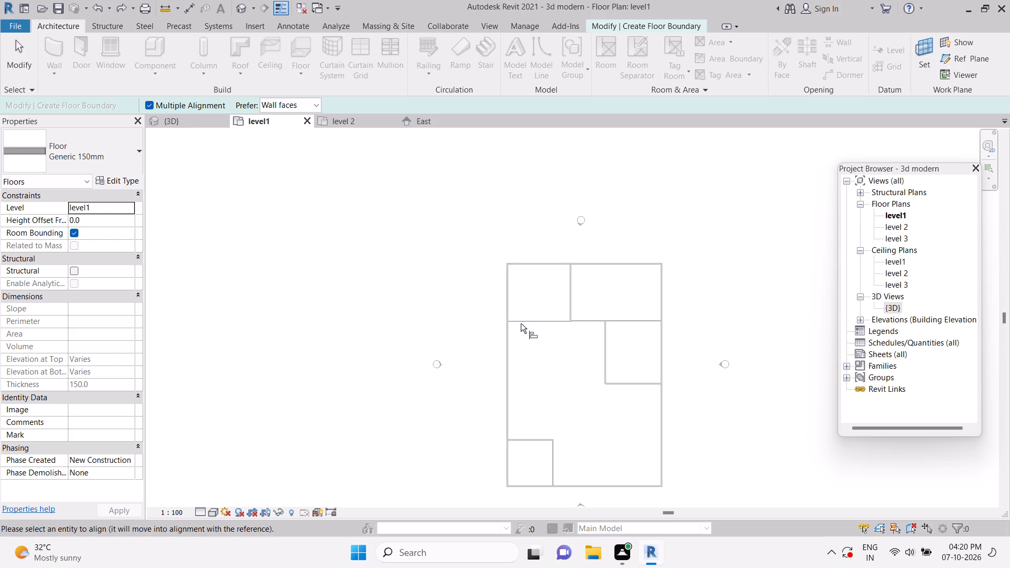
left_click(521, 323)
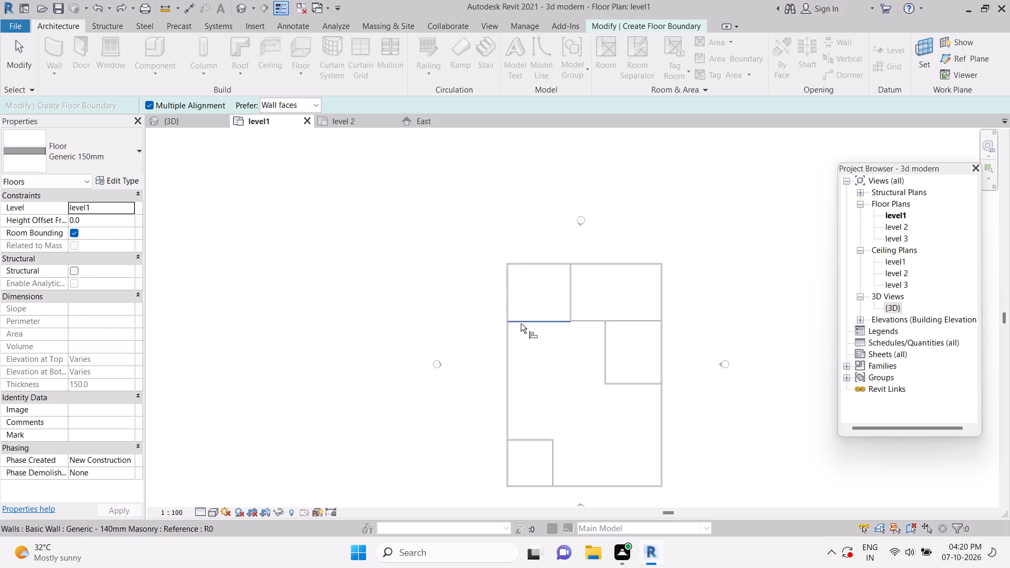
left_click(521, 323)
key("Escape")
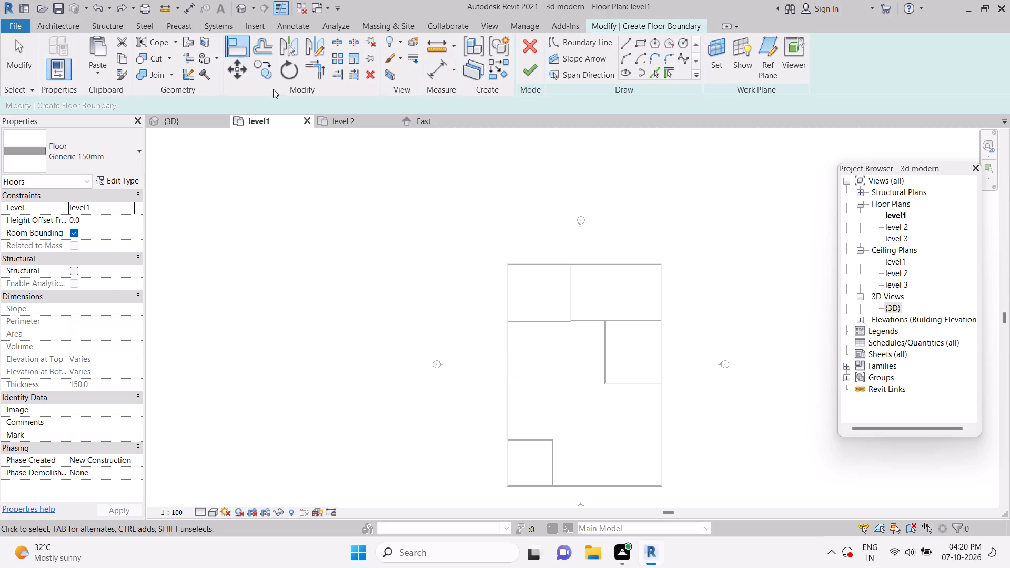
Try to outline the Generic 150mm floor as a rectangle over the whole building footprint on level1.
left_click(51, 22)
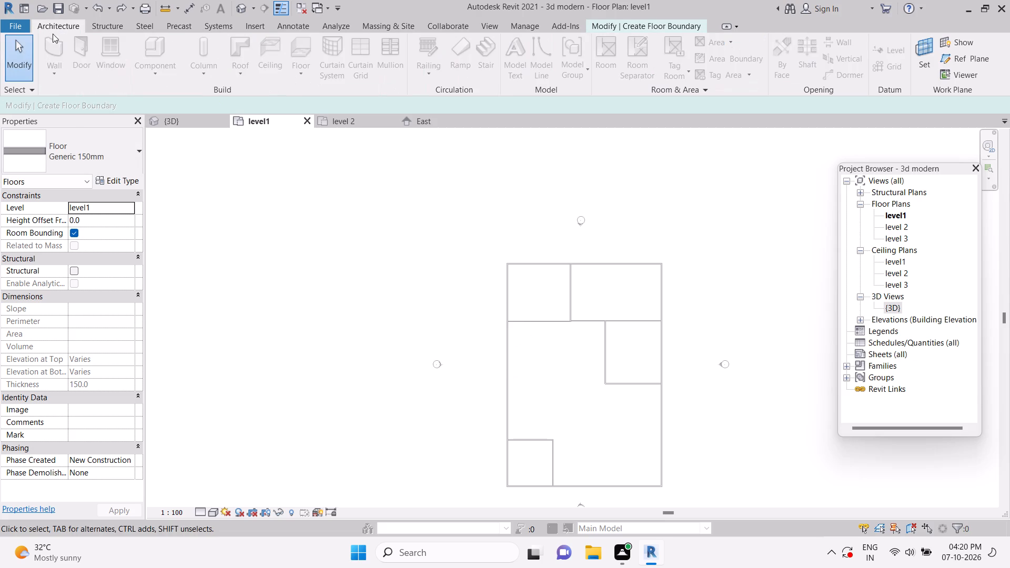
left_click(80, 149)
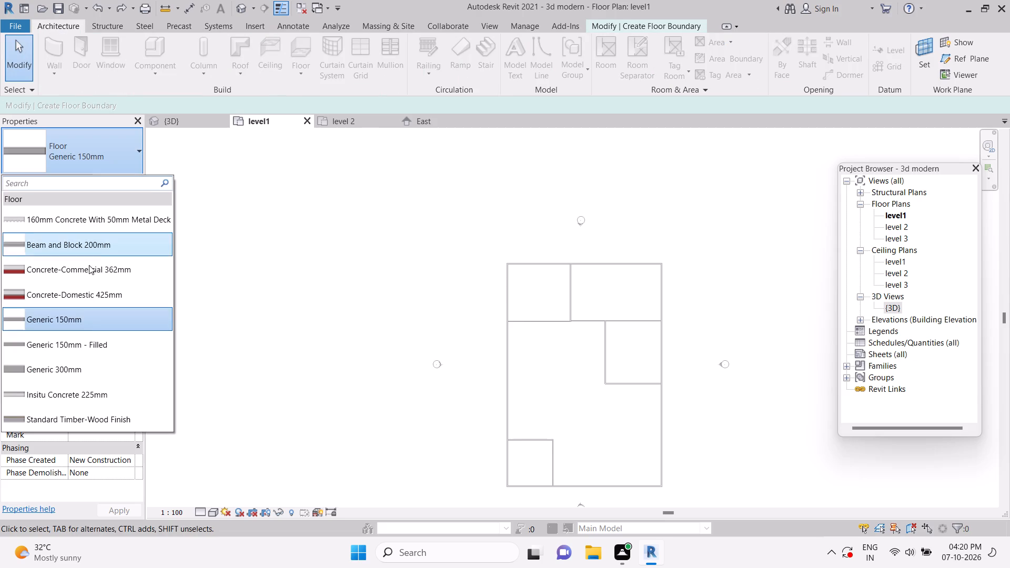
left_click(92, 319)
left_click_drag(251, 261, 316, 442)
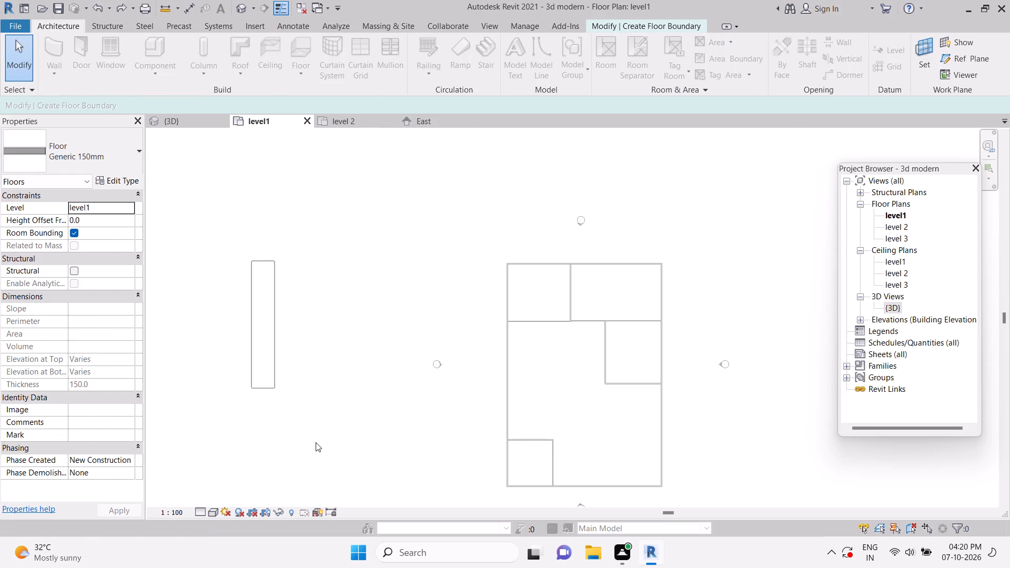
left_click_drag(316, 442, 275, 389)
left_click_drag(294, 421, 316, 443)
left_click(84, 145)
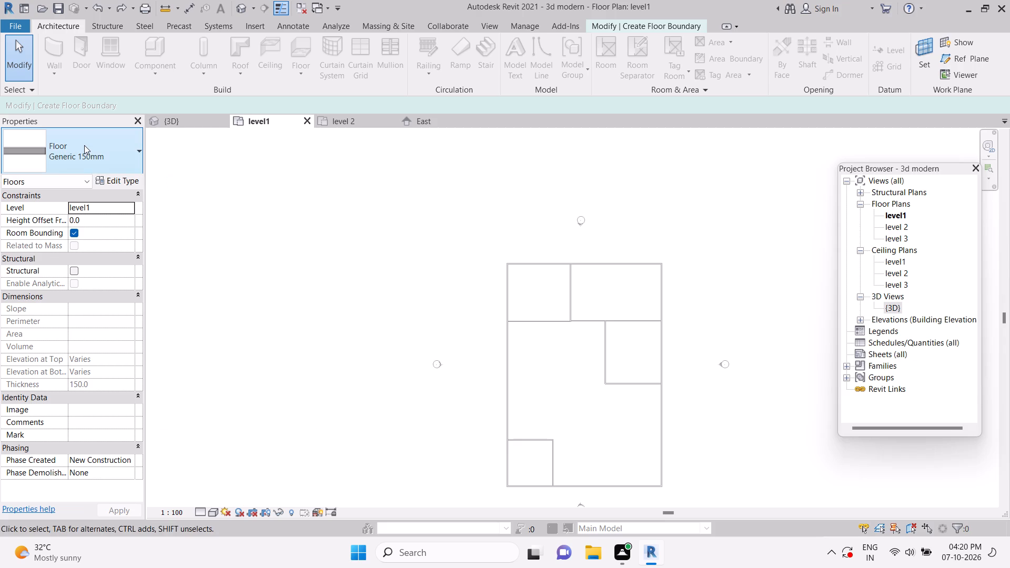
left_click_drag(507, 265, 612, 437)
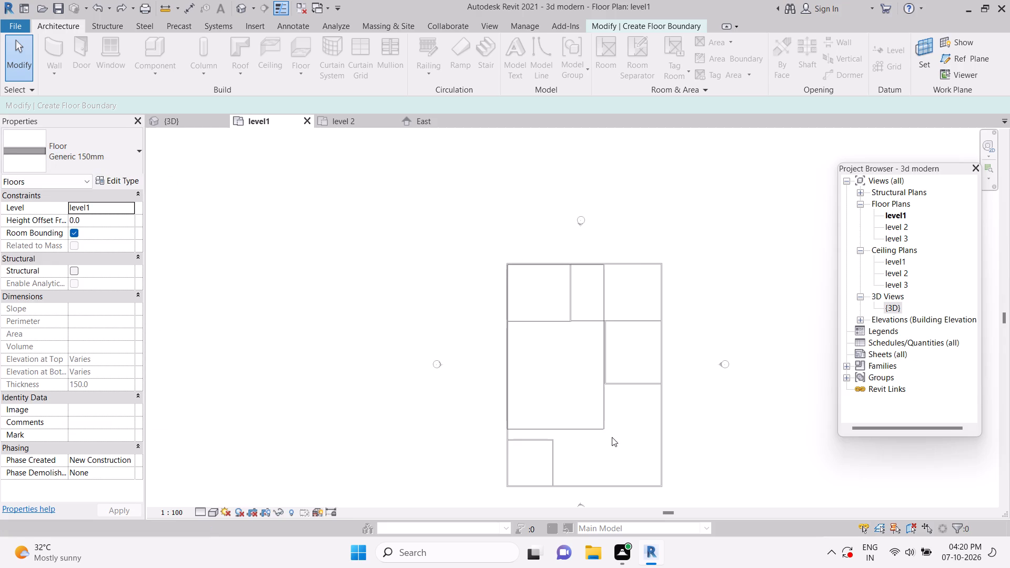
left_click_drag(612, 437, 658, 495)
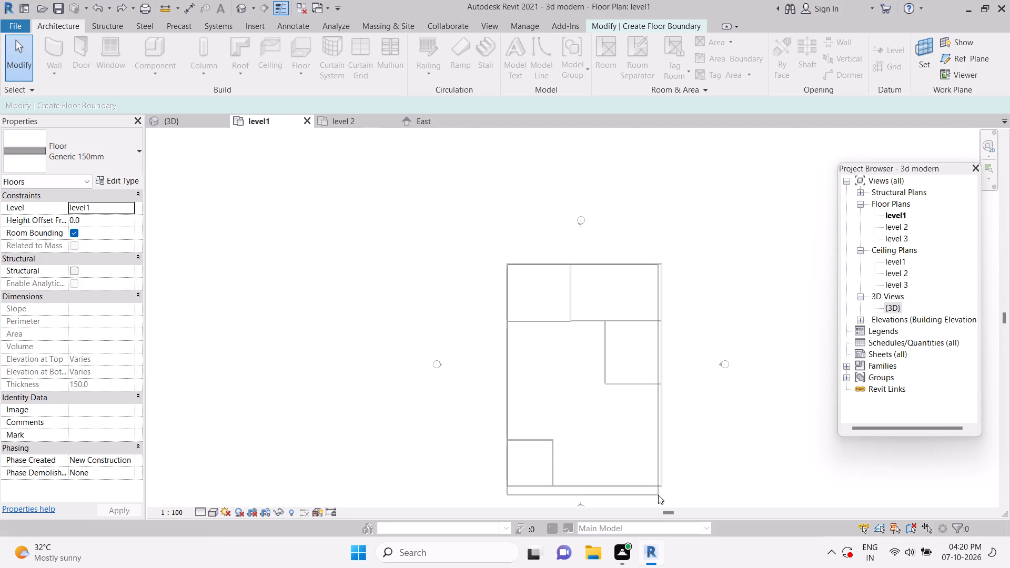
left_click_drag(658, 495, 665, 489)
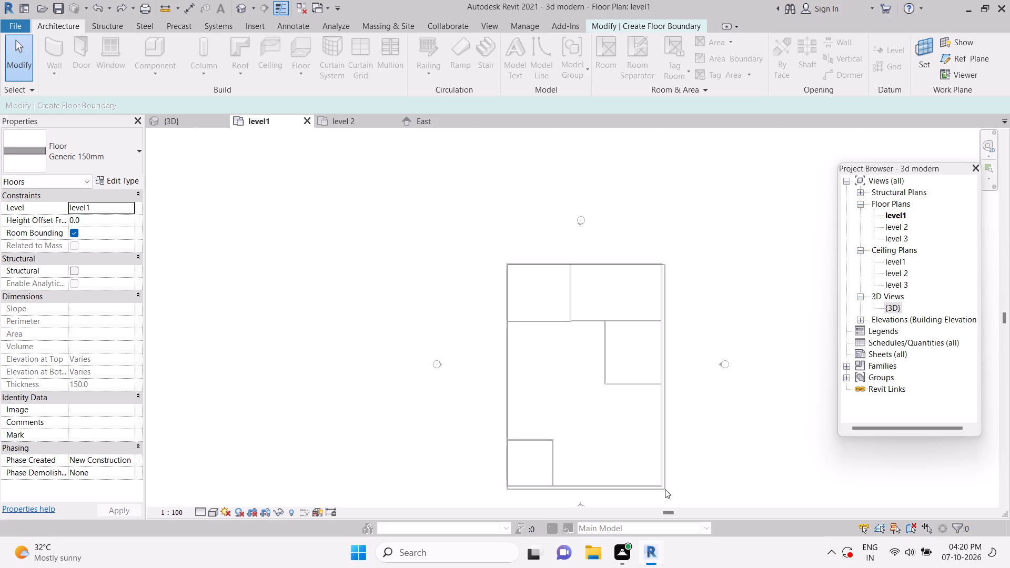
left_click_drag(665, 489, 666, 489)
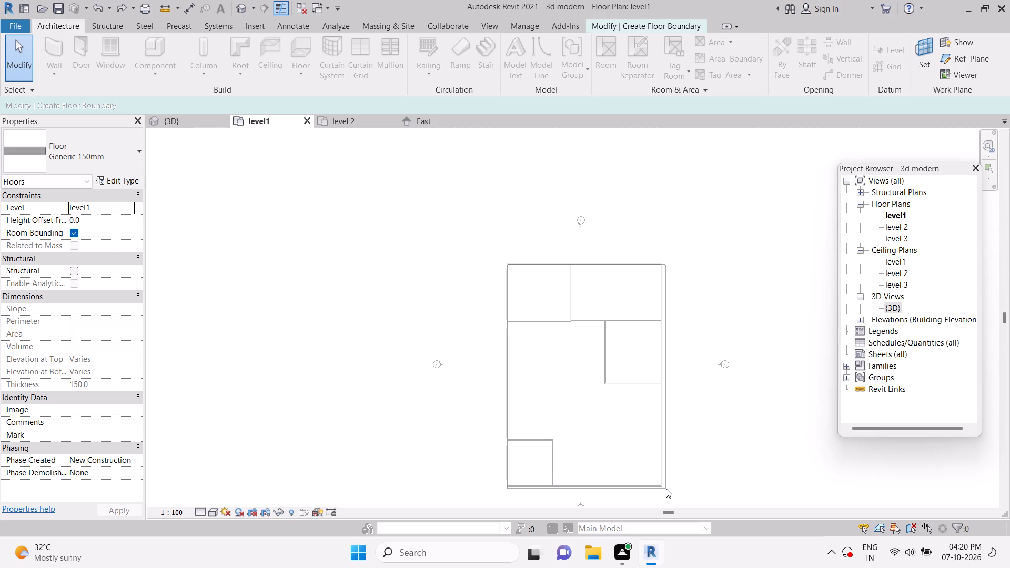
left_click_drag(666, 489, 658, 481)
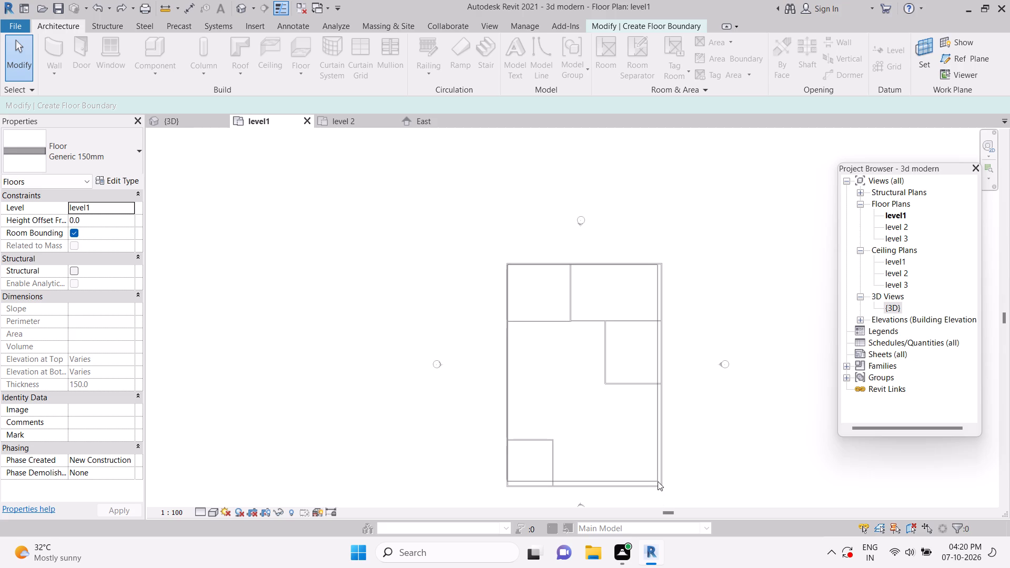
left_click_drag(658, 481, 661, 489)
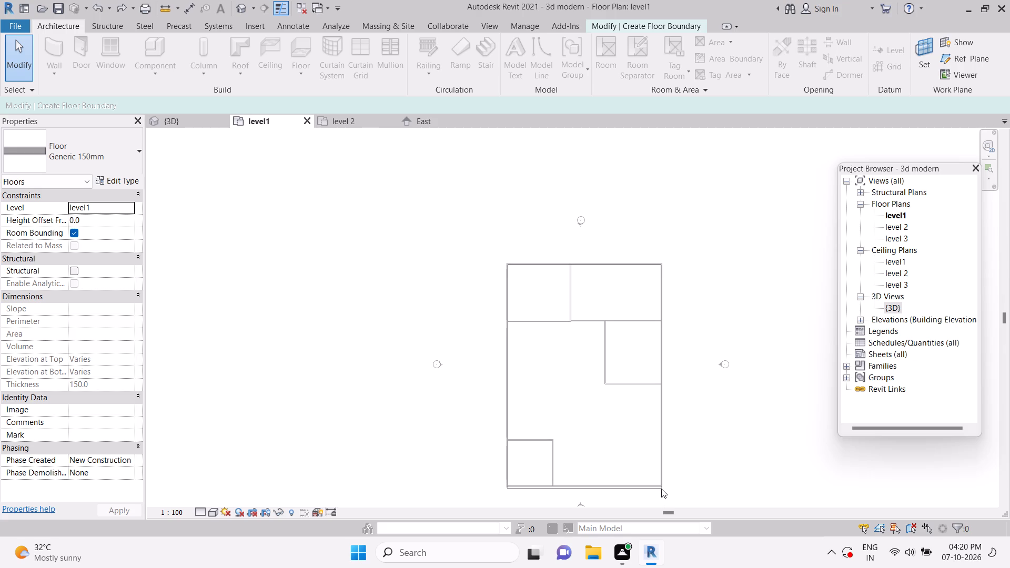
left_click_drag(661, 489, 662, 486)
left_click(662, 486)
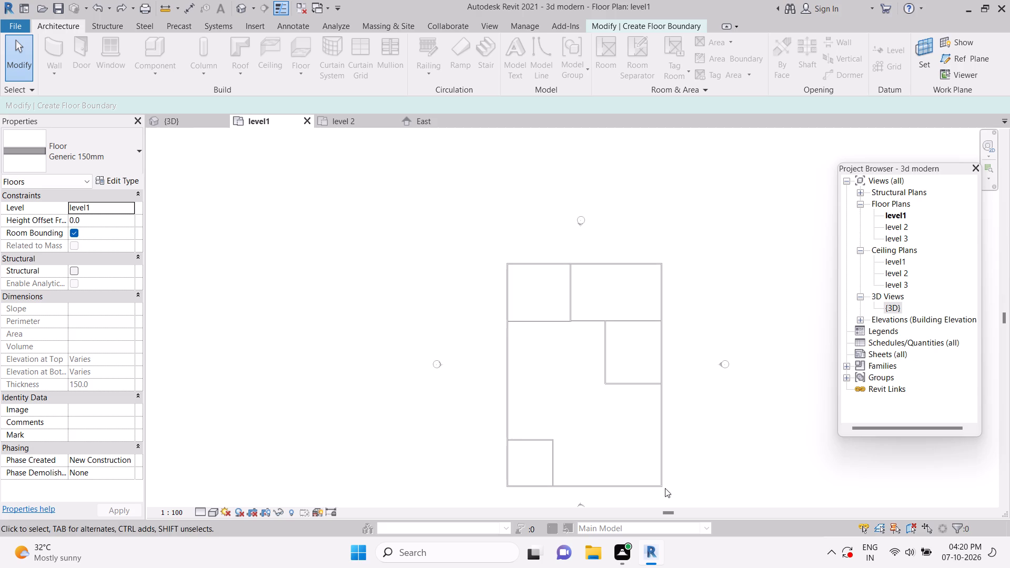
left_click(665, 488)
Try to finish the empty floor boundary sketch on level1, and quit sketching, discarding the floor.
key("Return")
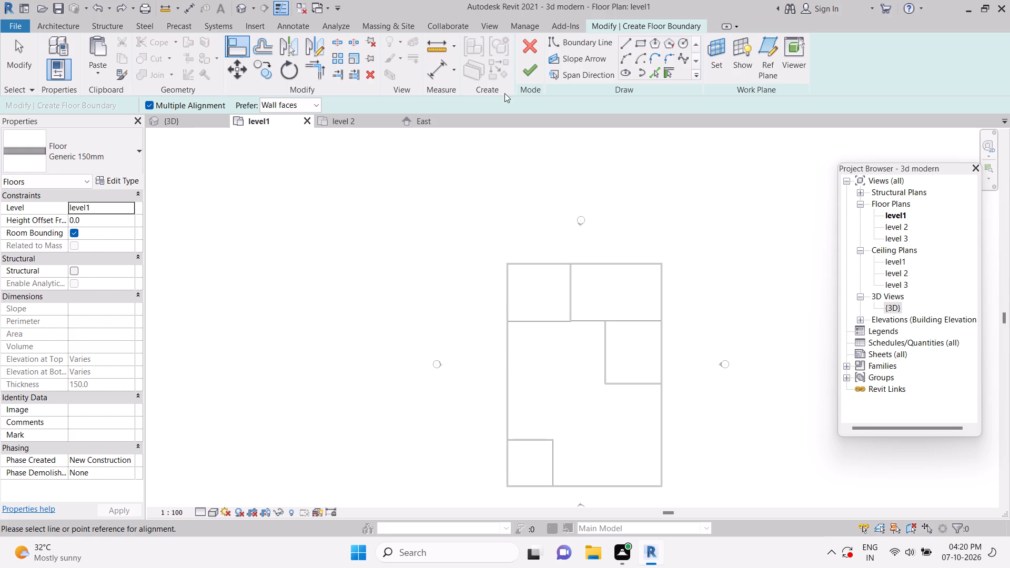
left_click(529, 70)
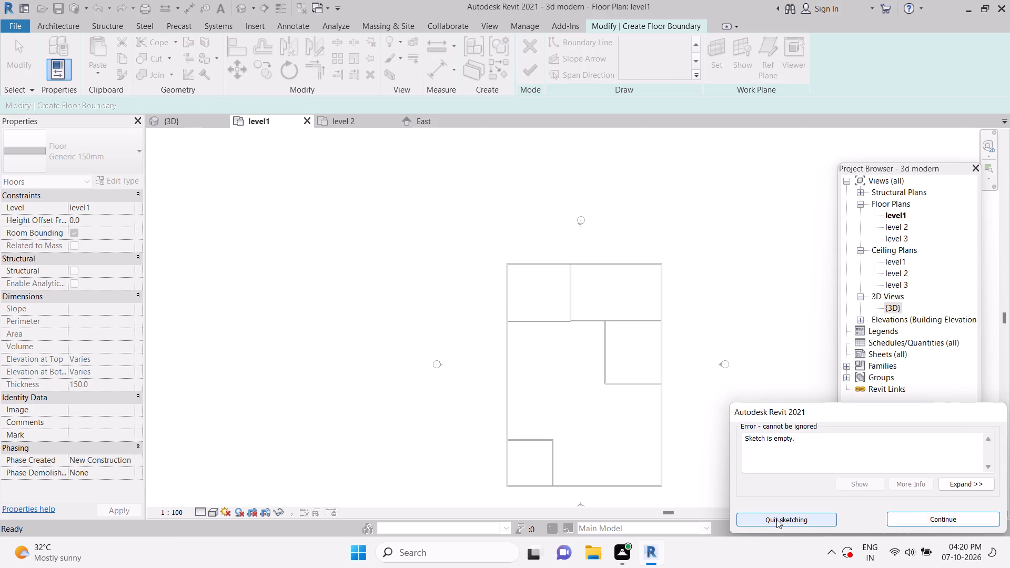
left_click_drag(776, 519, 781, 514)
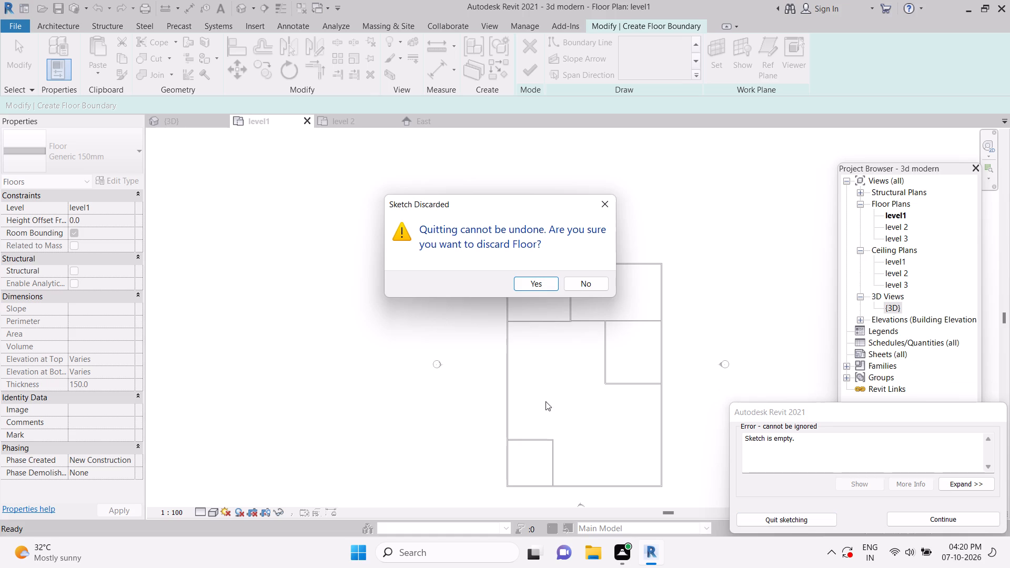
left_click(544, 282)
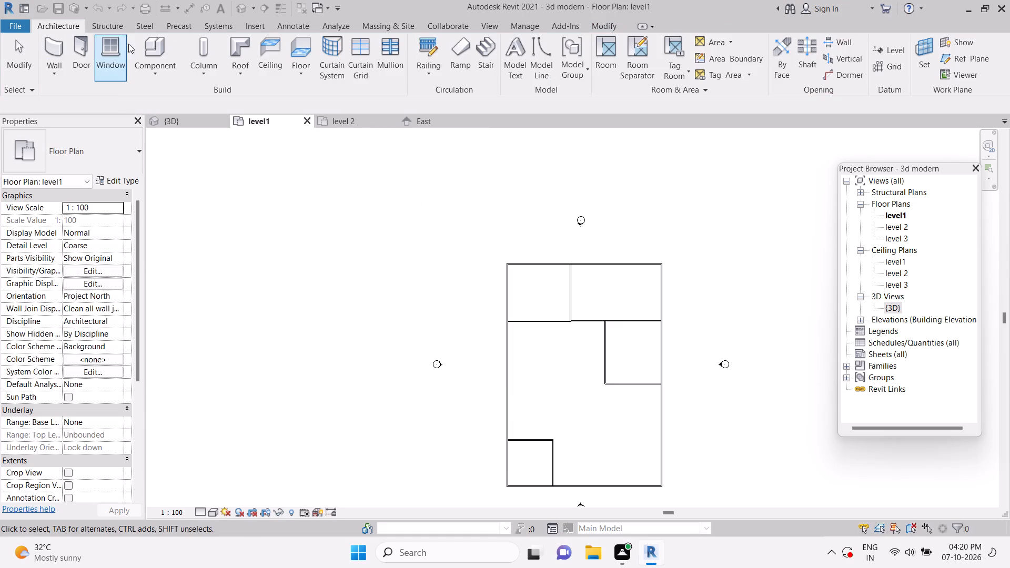
Start an architectural floor of type 160mm Concrete With 50mm Metal Deck on level1, with boundary lines picked along the four exterior walls.
left_click(301, 67)
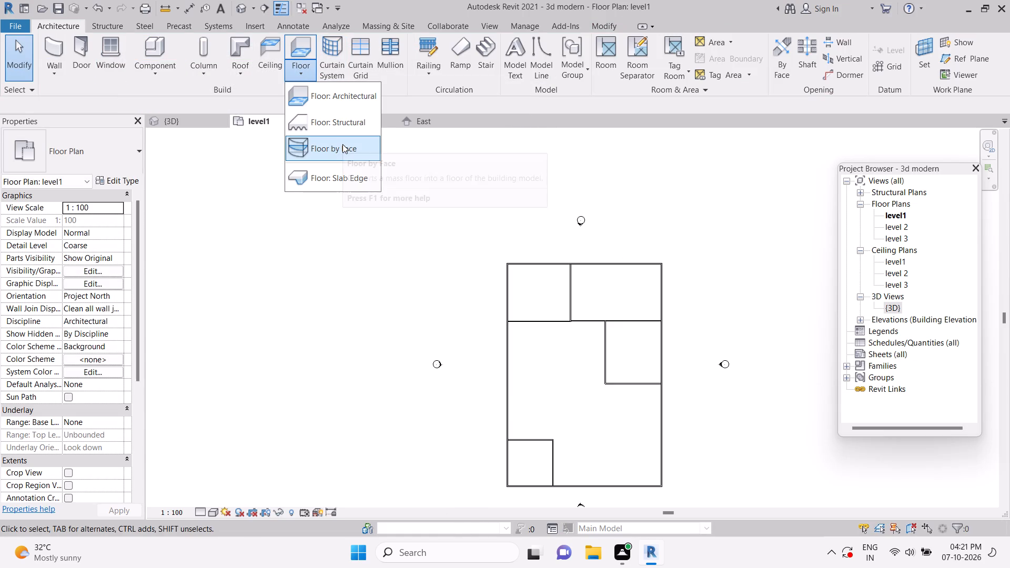
left_click(353, 94)
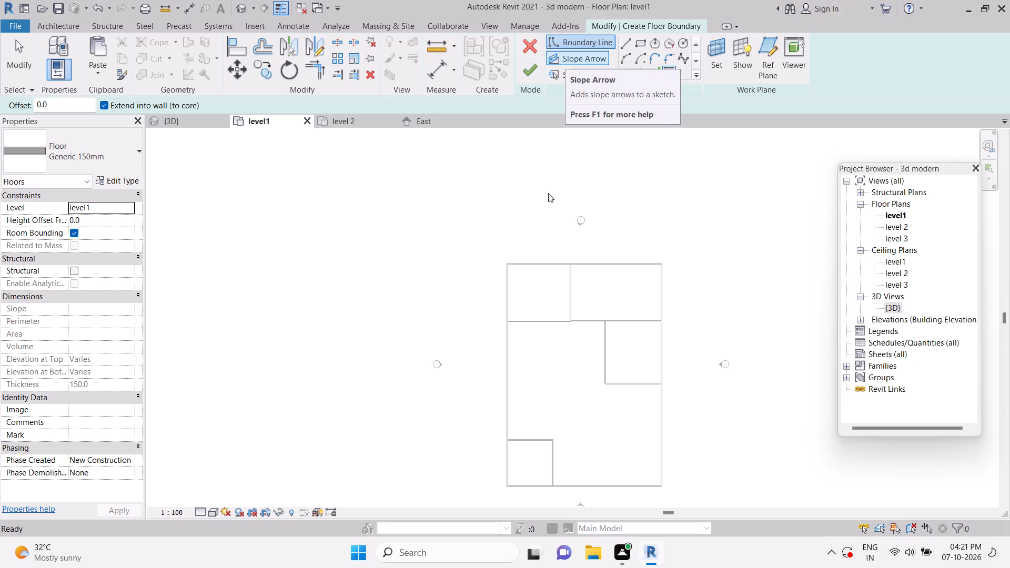
left_click_drag(494, 234, 494, 236)
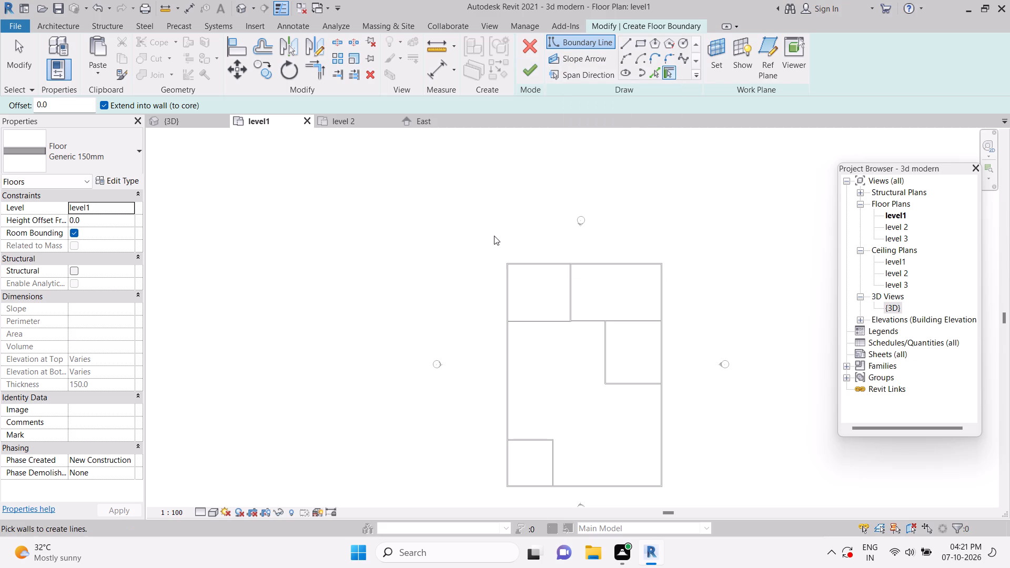
left_click_drag(494, 236, 706, 459)
left_click_drag(706, 459, 208, 242)
left_click(102, 145)
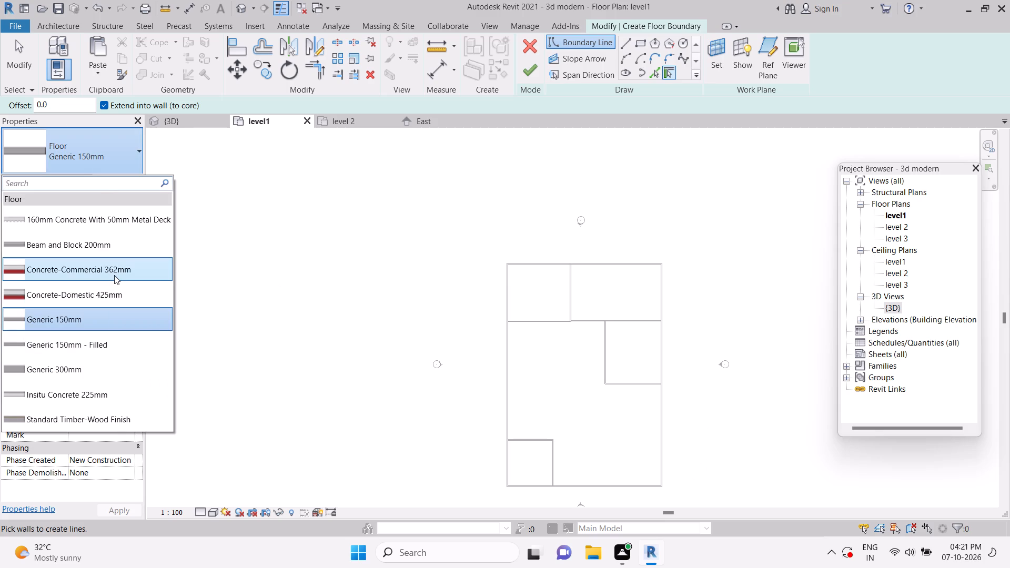
left_click(137, 215)
left_click(511, 259)
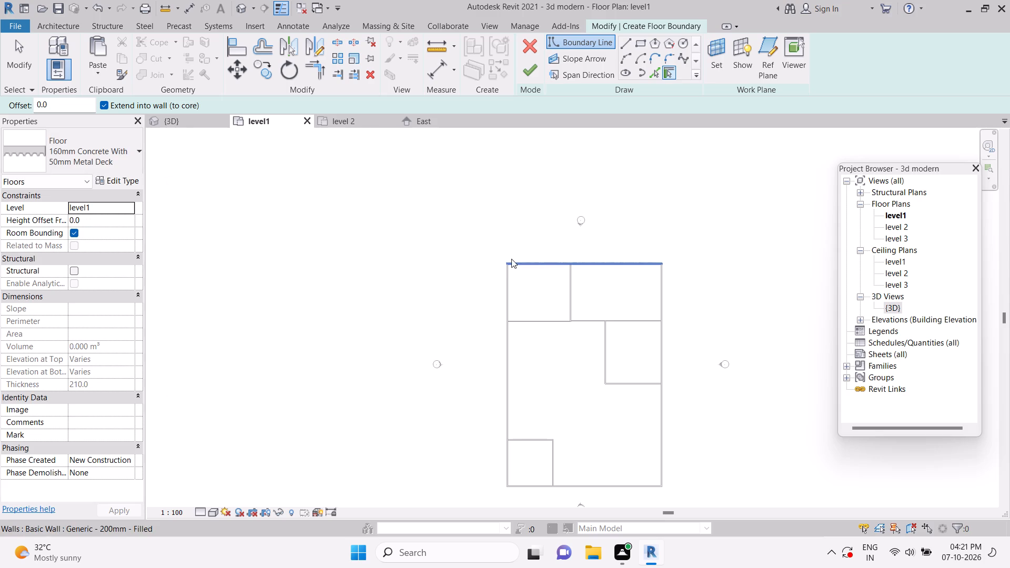
left_click(502, 297)
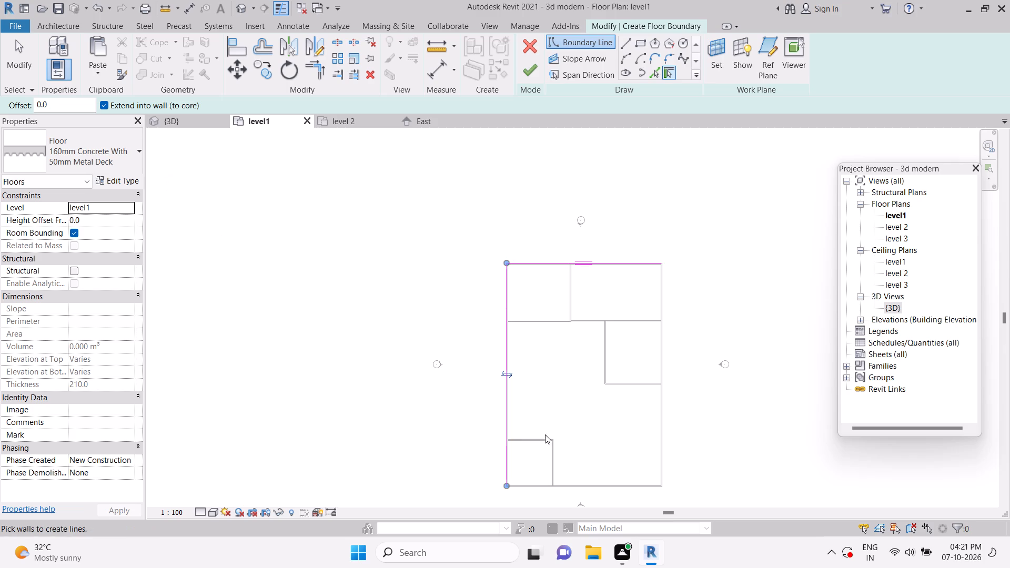
left_click(560, 488)
left_click(663, 373)
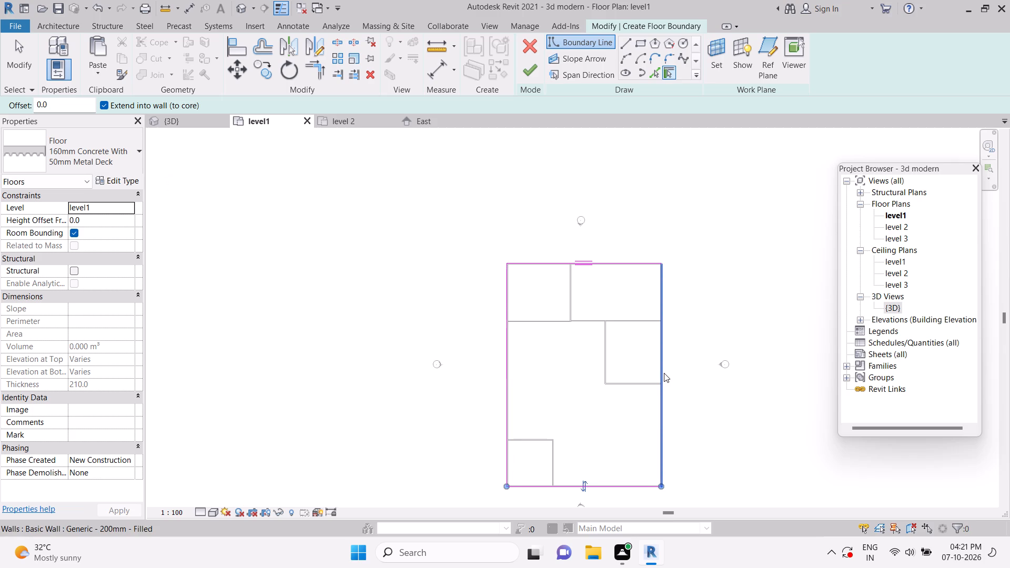
Add floor boundary lines along all the interior 140mm masonry partitions by picking each wall.
left_click(613, 319)
left_click(569, 299)
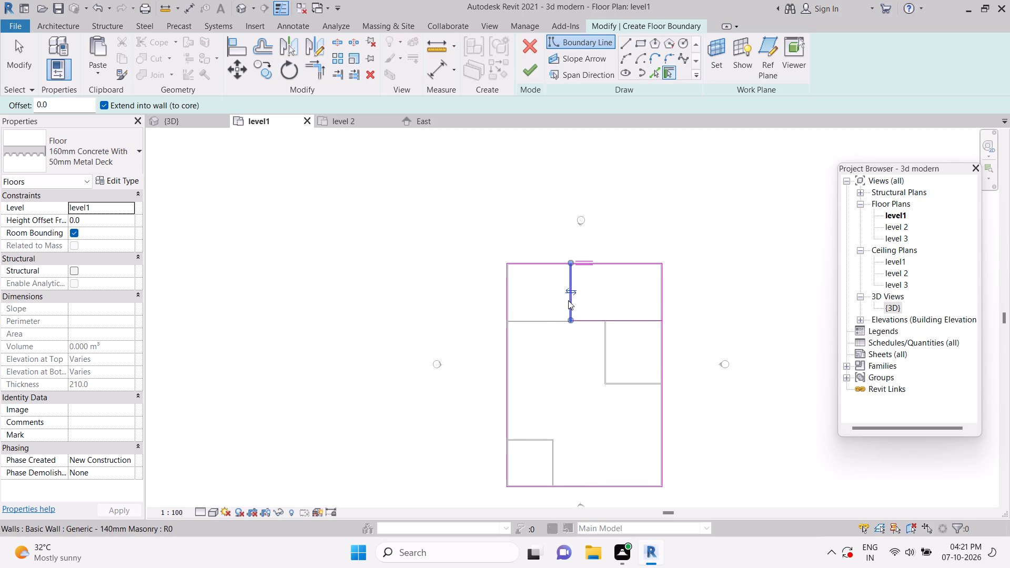
left_click(544, 326)
left_click(607, 372)
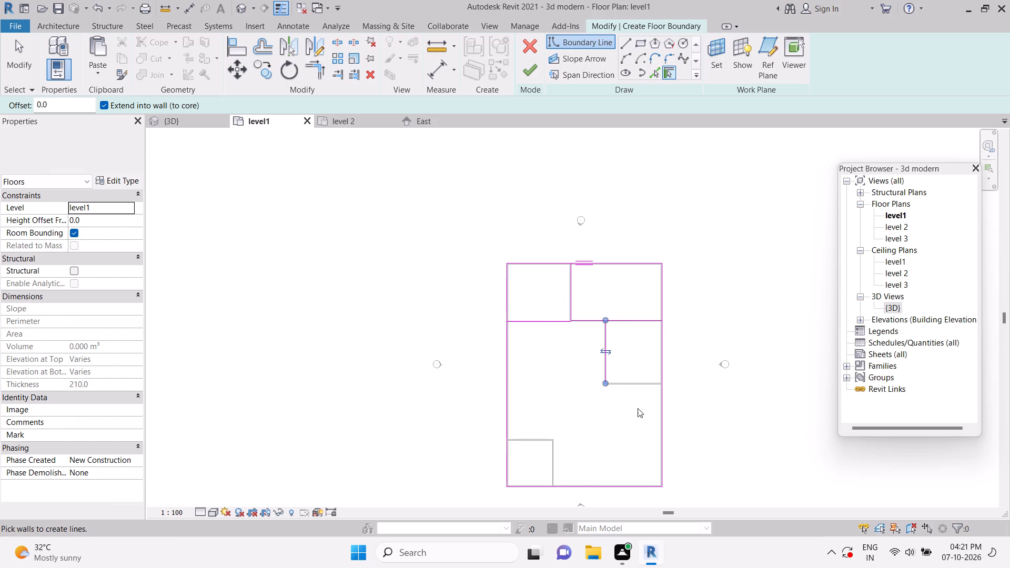
left_click(637, 386)
left_click(539, 441)
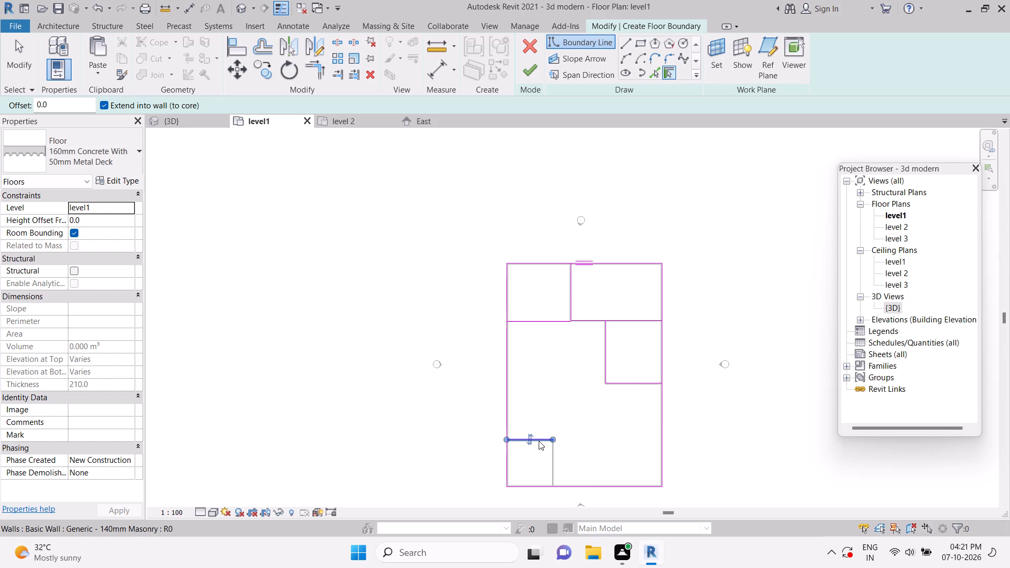
left_click(554, 462)
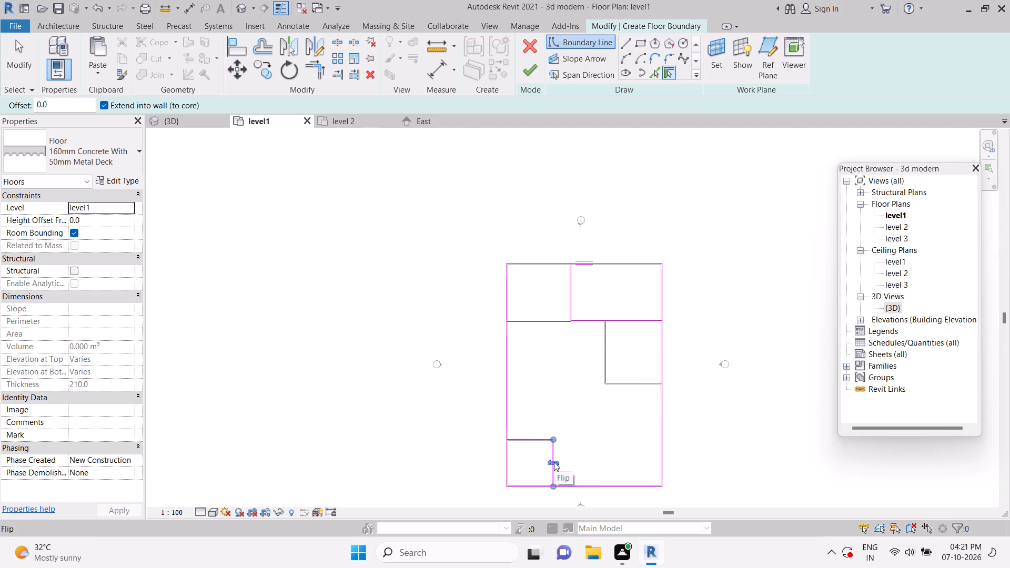
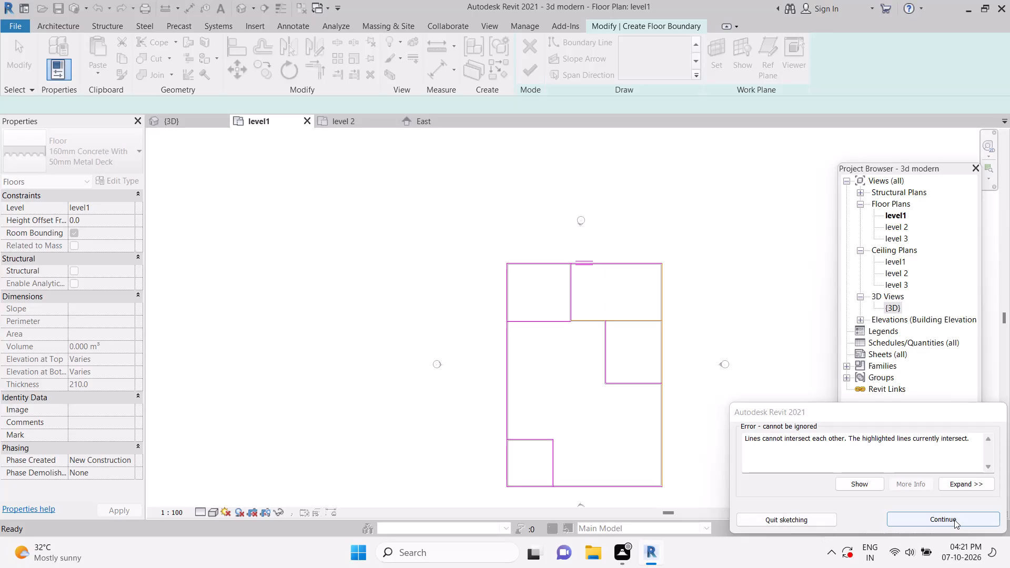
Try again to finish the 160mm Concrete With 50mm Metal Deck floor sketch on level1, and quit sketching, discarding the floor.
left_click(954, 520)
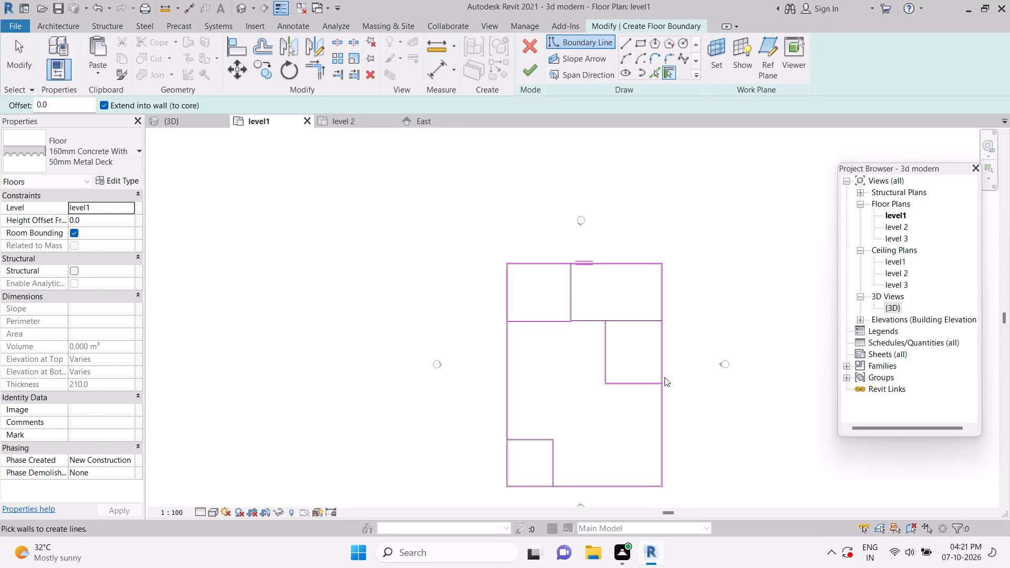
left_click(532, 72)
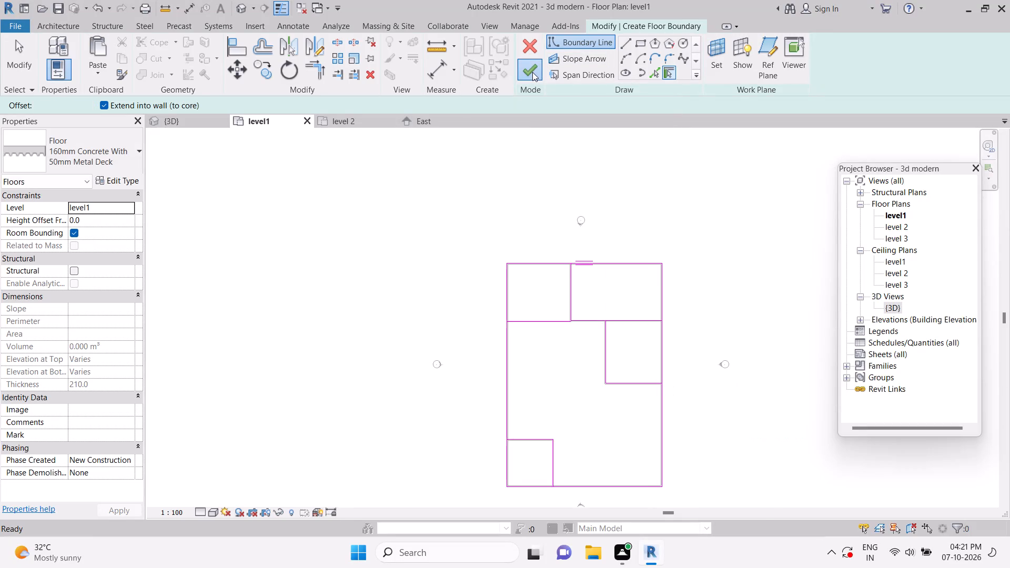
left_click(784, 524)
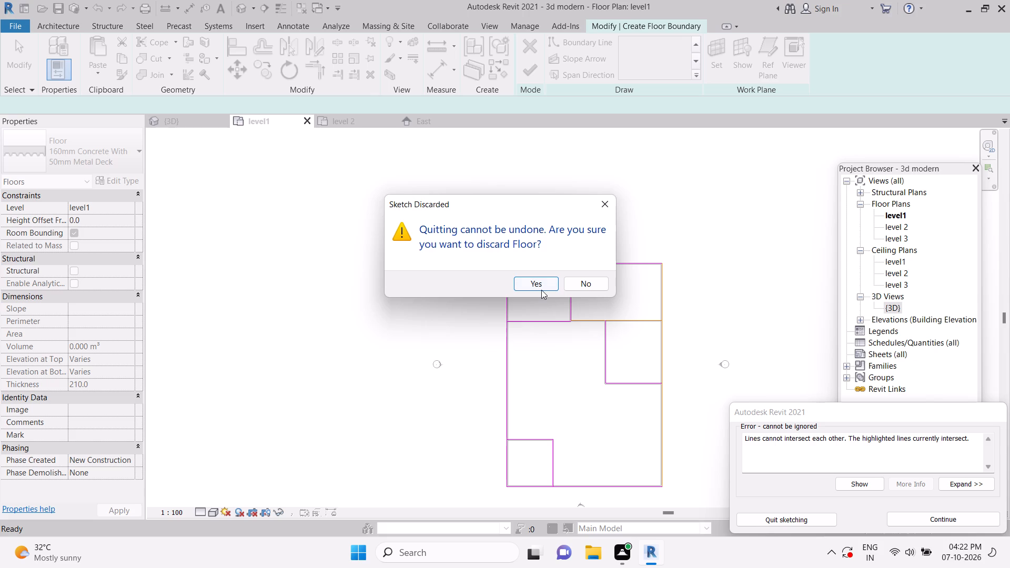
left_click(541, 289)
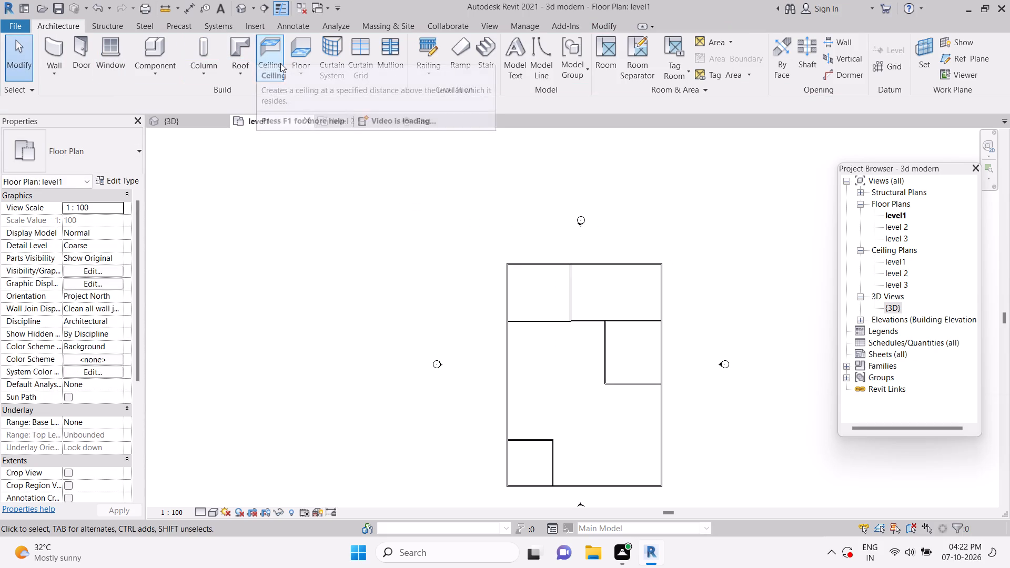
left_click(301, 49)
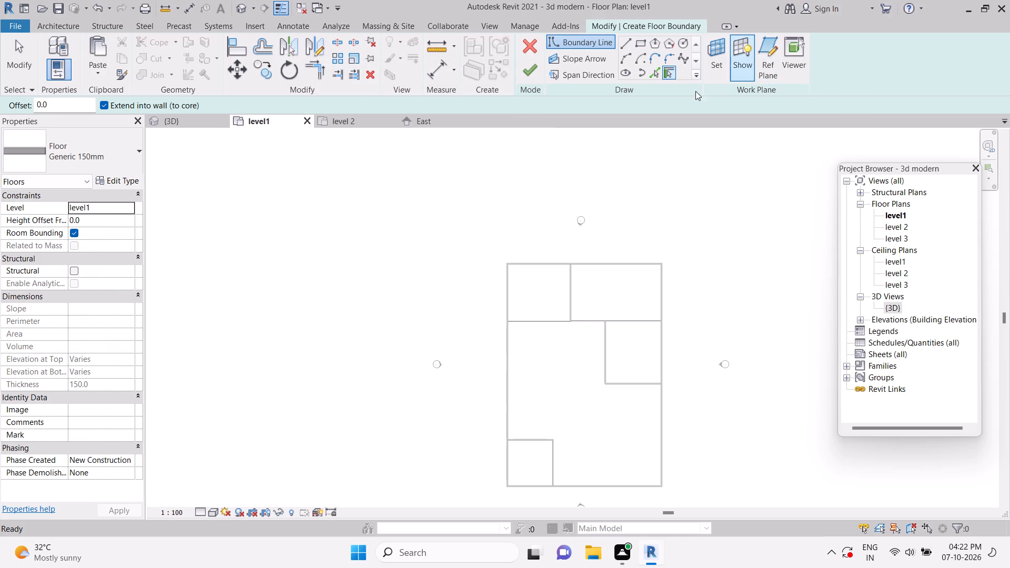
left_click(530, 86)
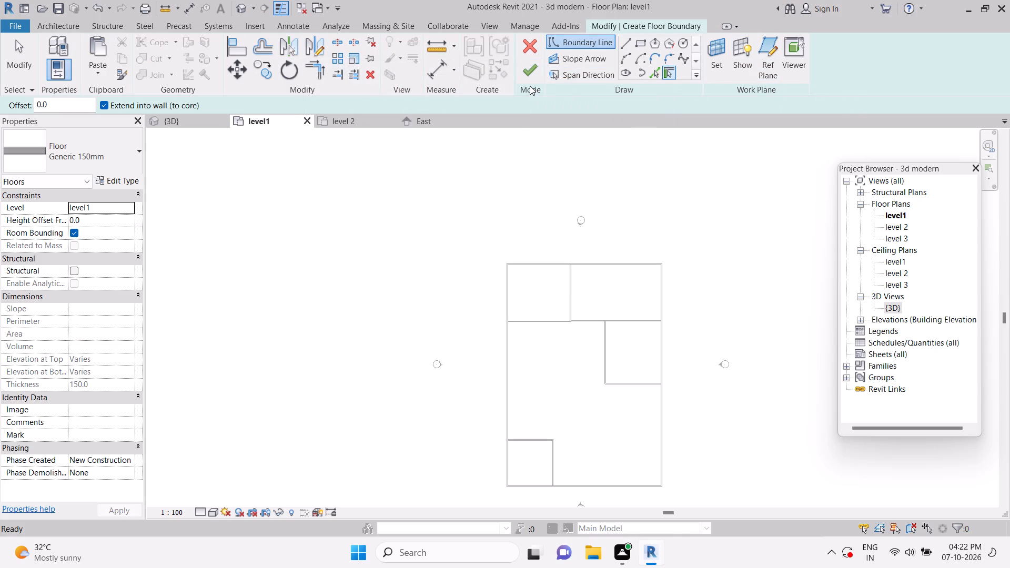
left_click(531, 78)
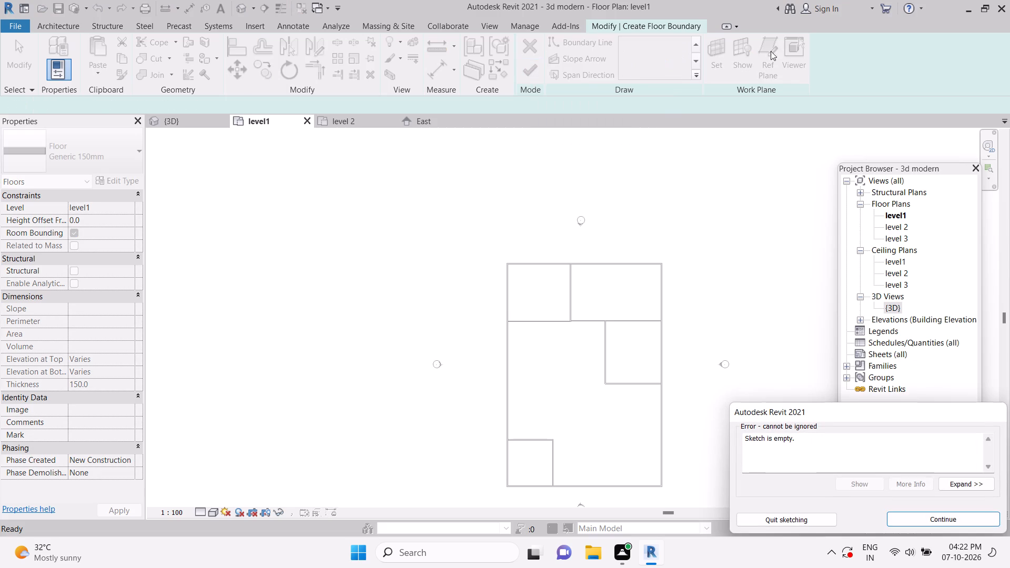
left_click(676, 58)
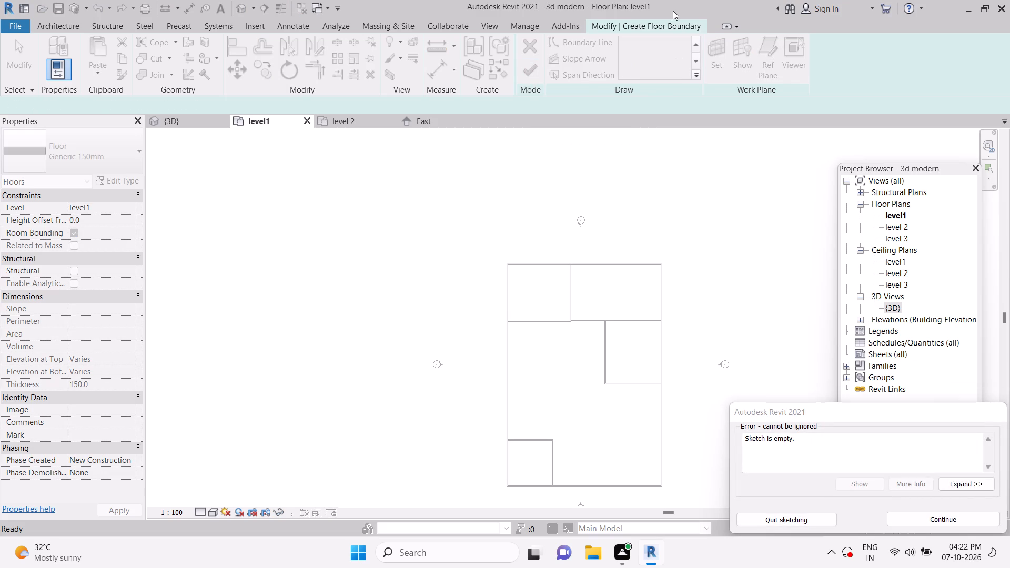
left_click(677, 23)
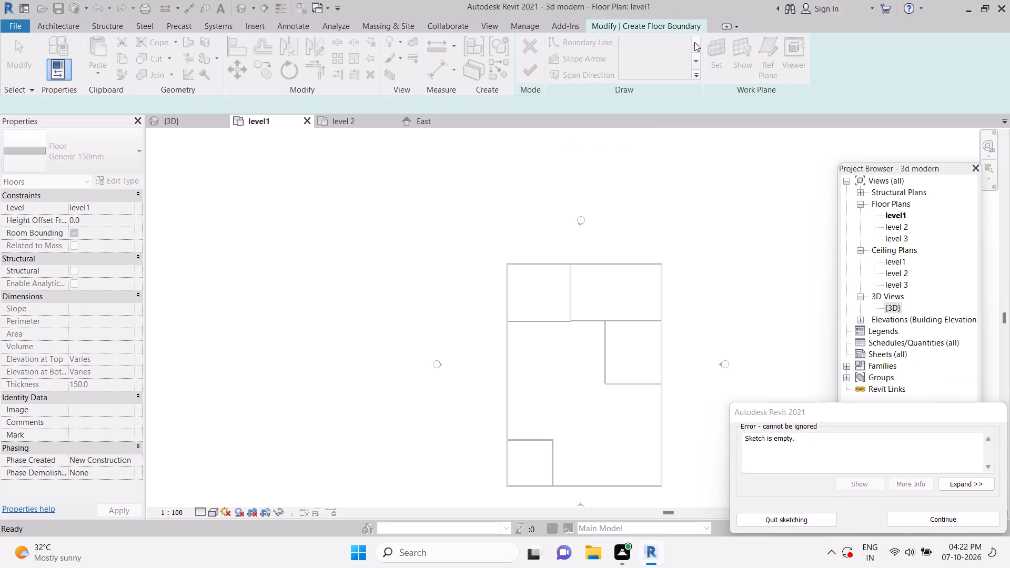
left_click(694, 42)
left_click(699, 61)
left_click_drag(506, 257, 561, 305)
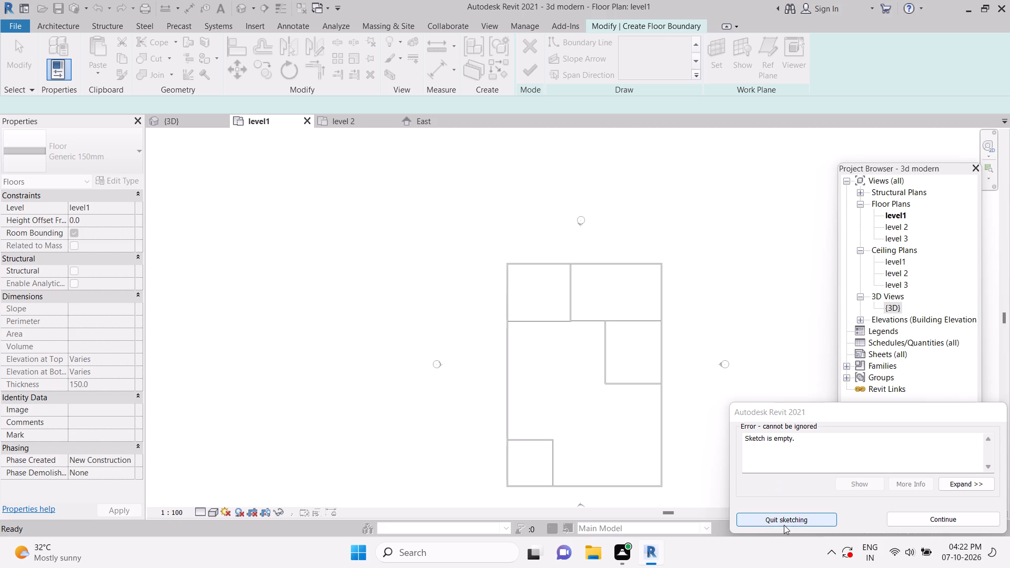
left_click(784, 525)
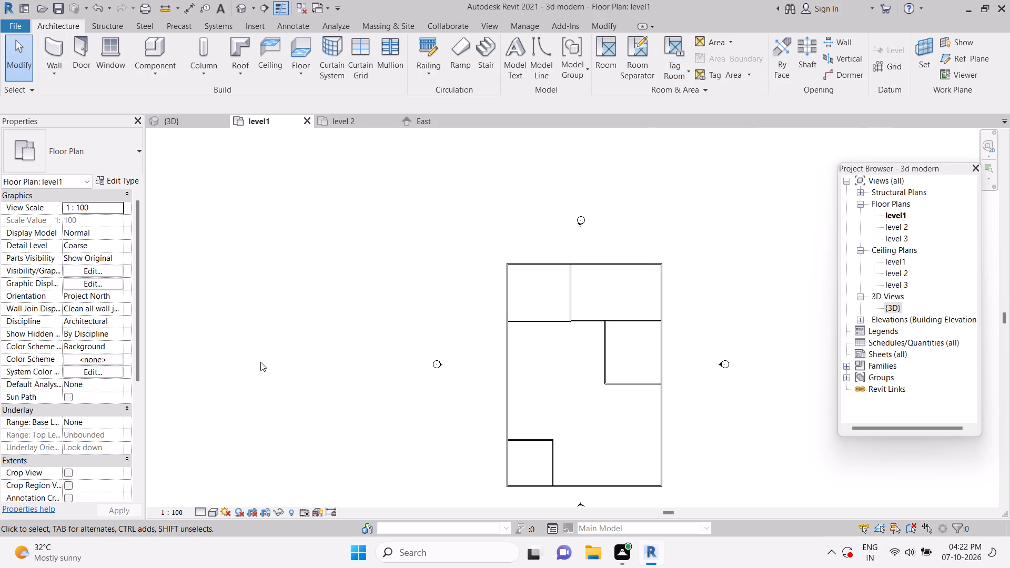
Set the visual style of the level1 floor plan to Shaded.
left_click(214, 514)
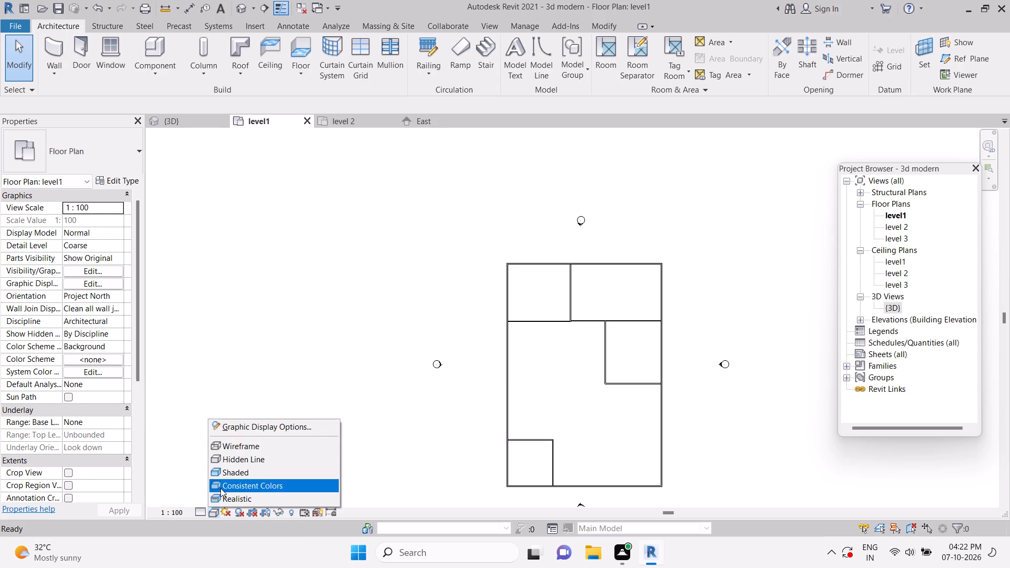
left_click(240, 470)
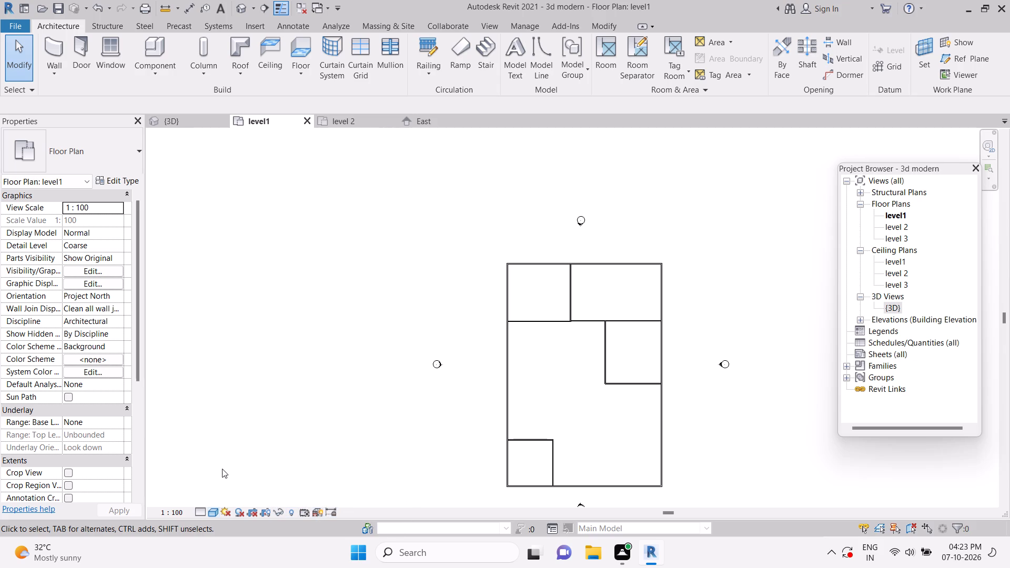
Check the model in 3D, and delete the stray diagonal 140mm masonry wall crossing the small south-west room on level 2.
double_click(171, 122)
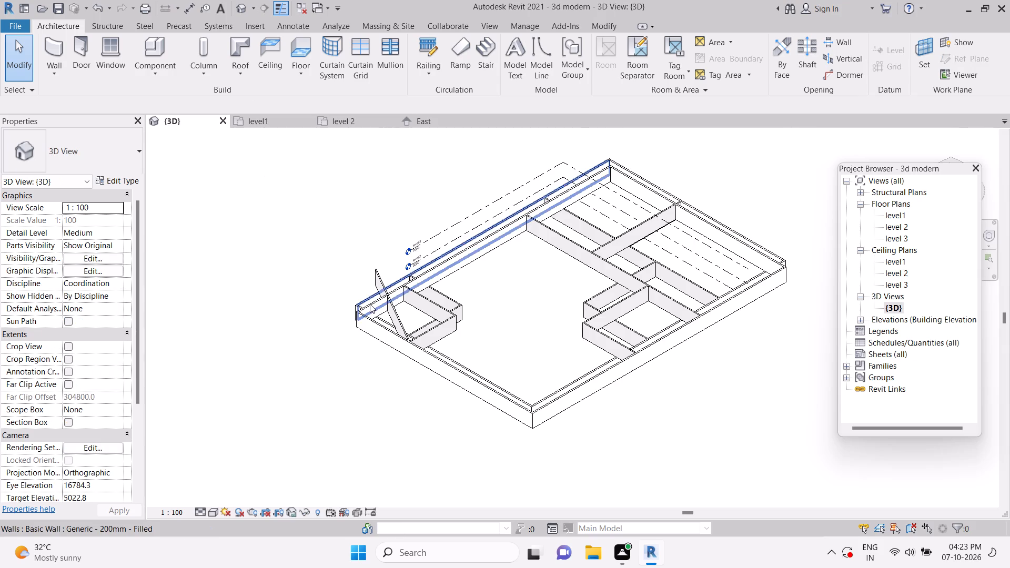
scroll(370, 304, "up", 4)
scroll(370, 304, "down", 2)
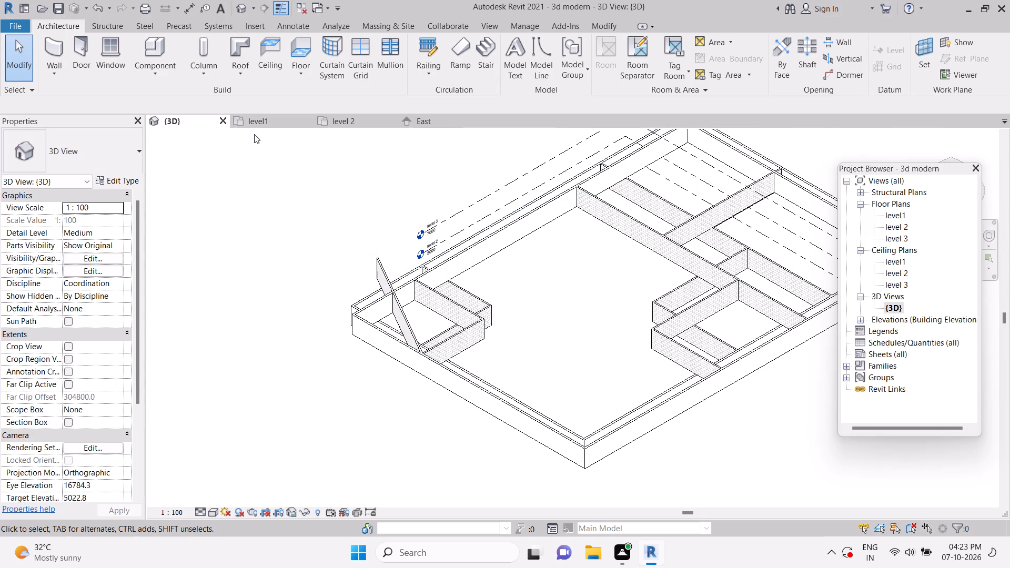
left_click(279, 117)
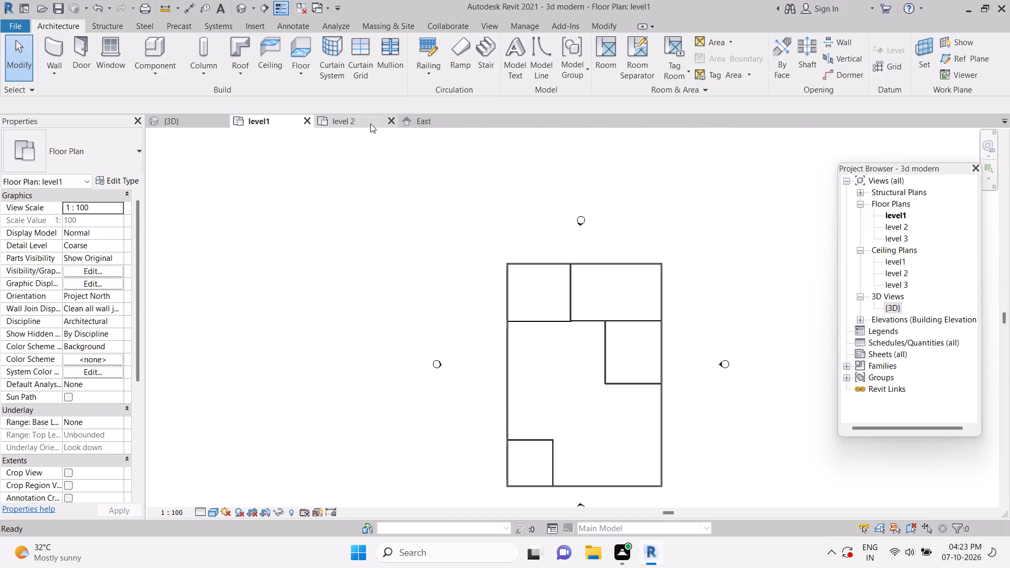
left_click(370, 123)
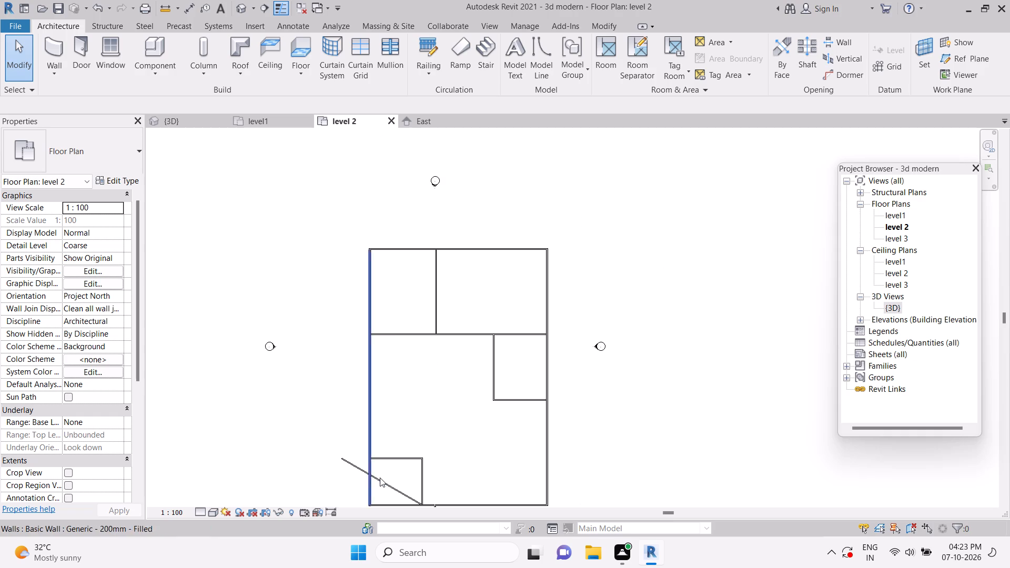
left_click(381, 482)
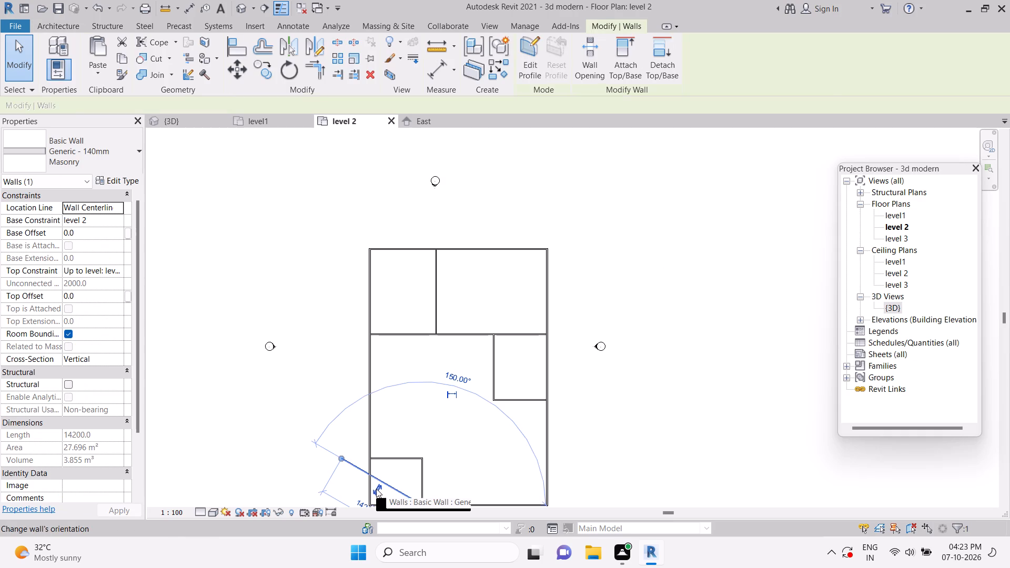
key("Delete")
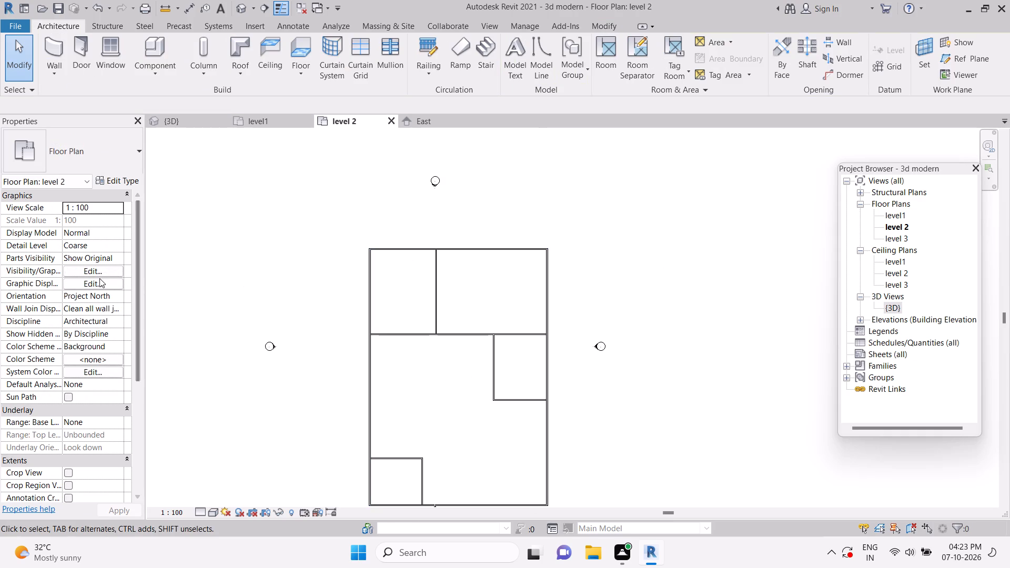
Start an architectural Generic 150mm floor on level 2, with boundary lines picked along all exterior walls and interior partitions.
left_click(293, 69)
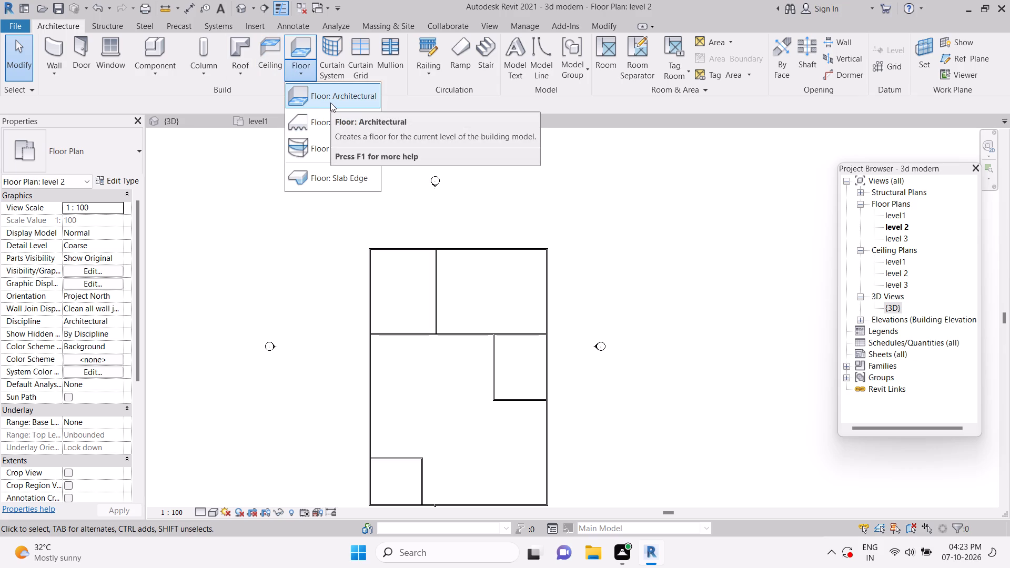
left_click(330, 103)
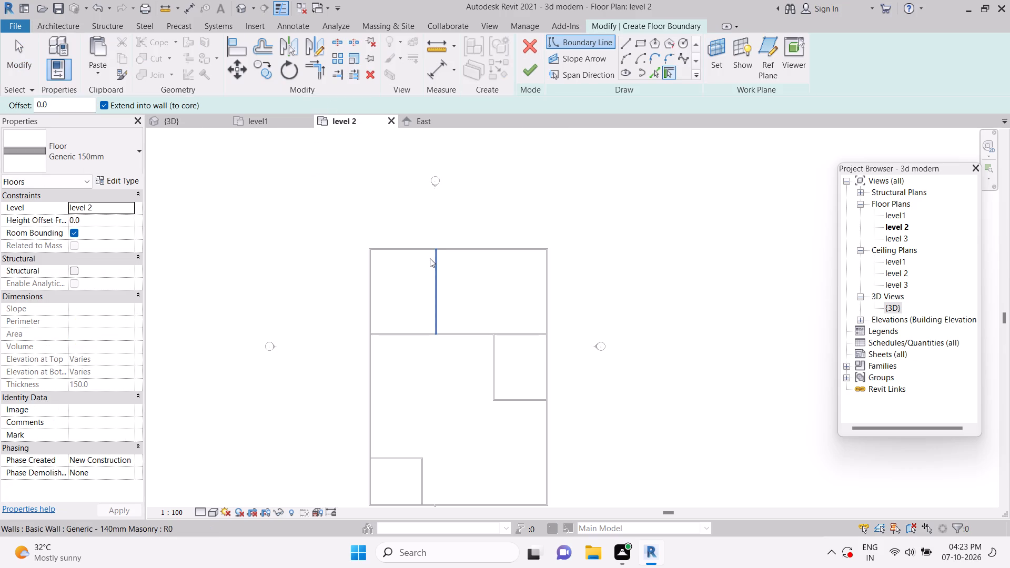
left_click(430, 258)
left_click(423, 251)
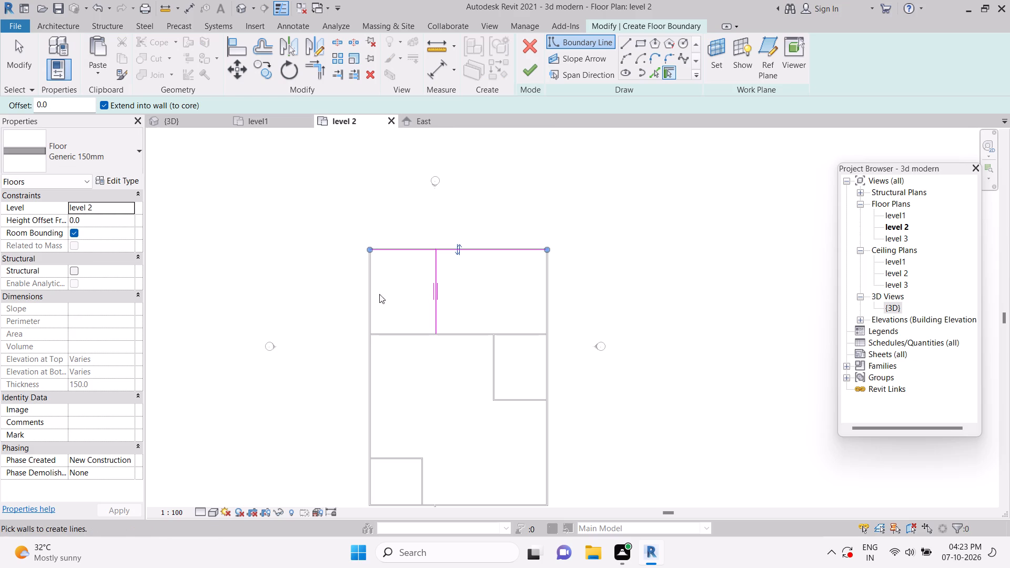
left_click(372, 308)
left_click(389, 339)
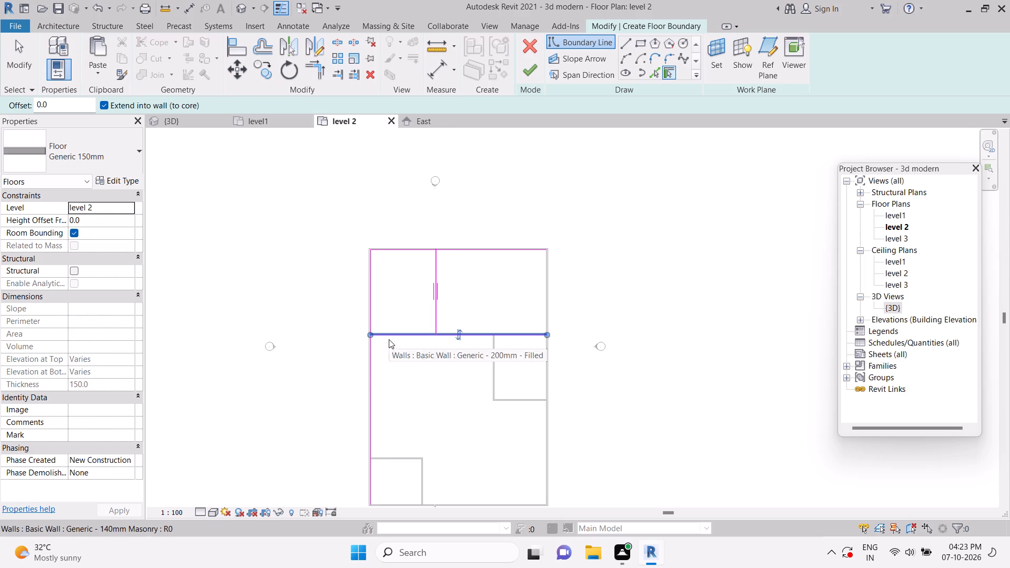
left_click(405, 464)
left_click(417, 485)
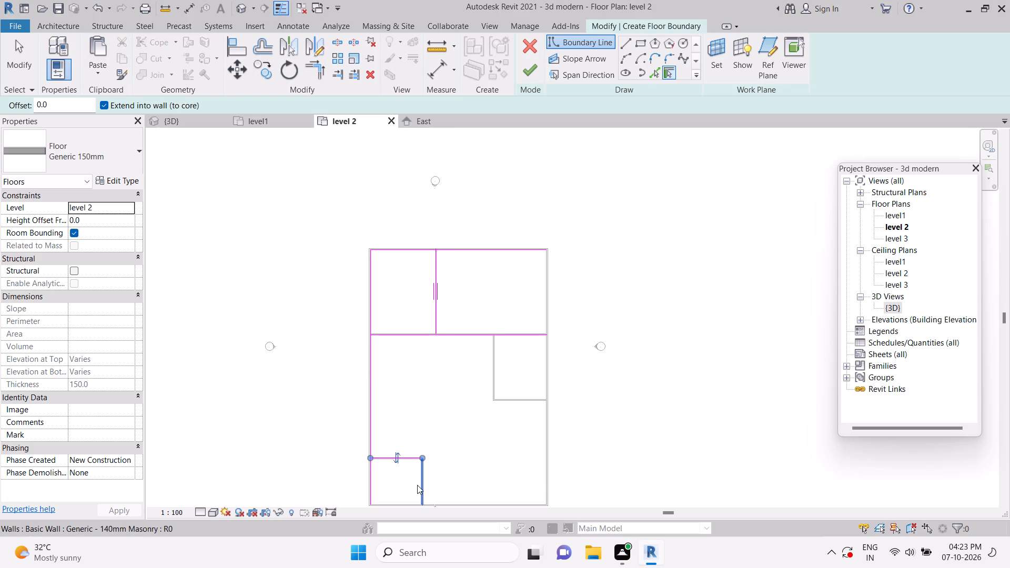
left_click(411, 506)
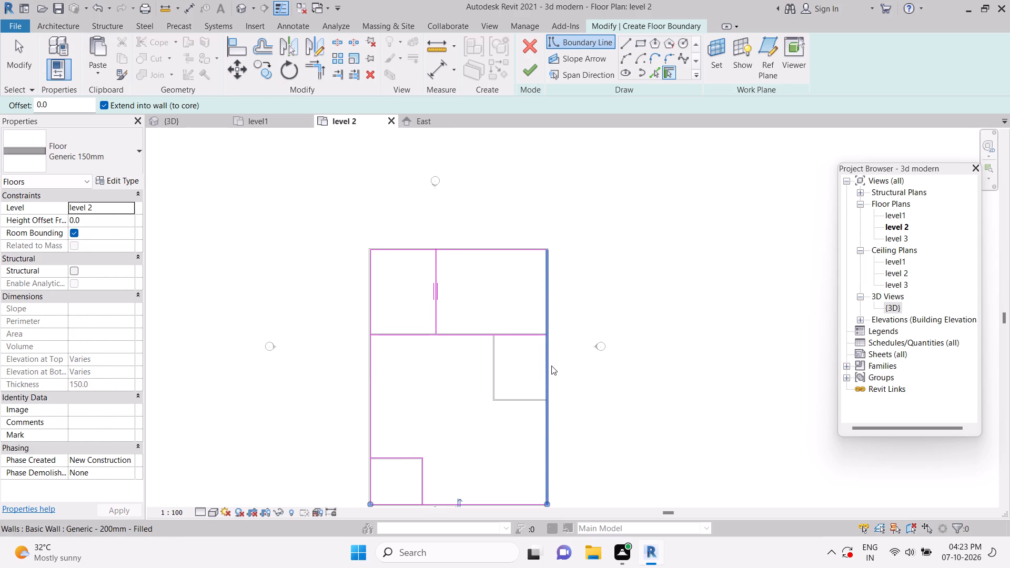
left_click(545, 378)
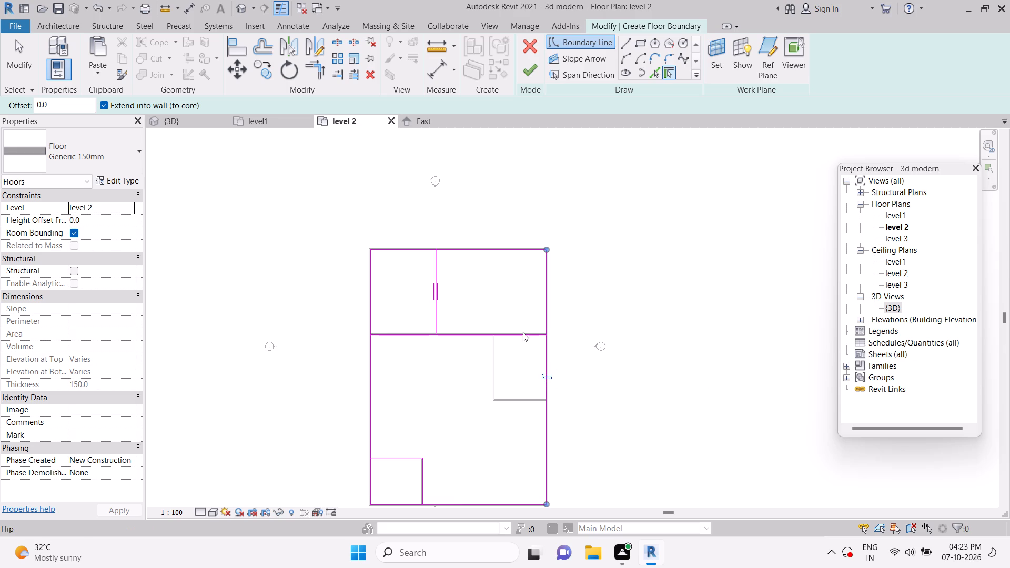
left_click(491, 371)
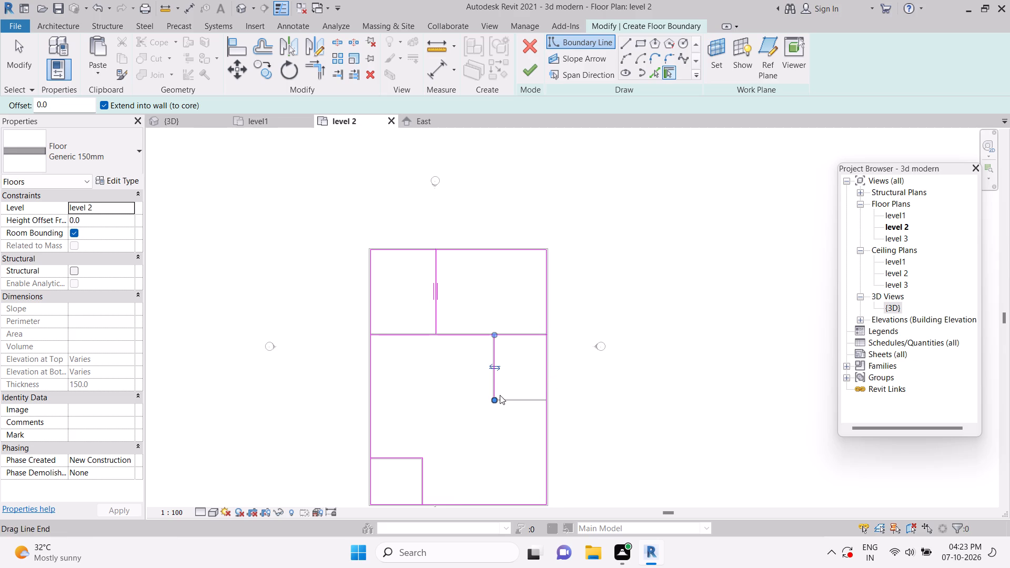
left_click(529, 400)
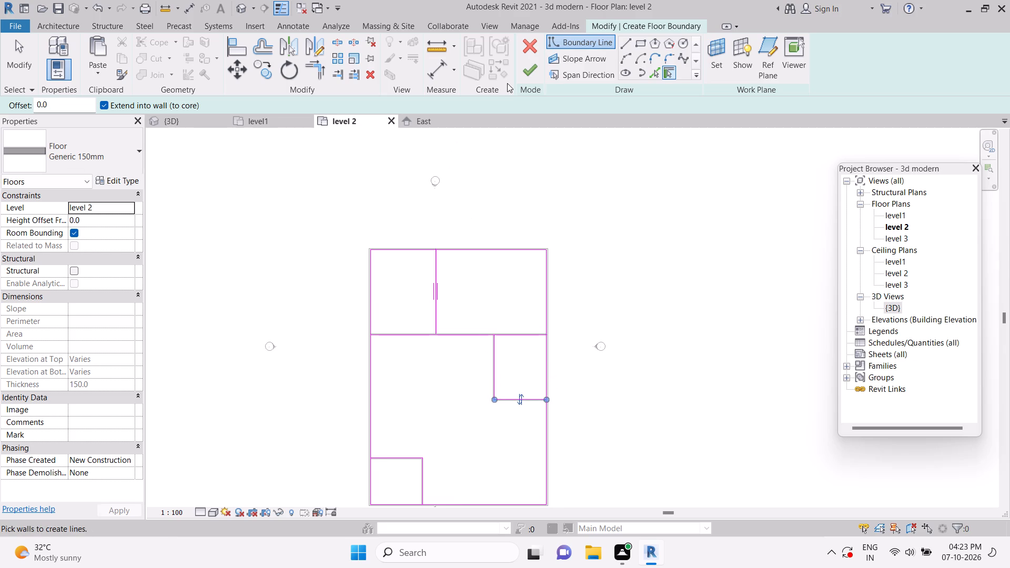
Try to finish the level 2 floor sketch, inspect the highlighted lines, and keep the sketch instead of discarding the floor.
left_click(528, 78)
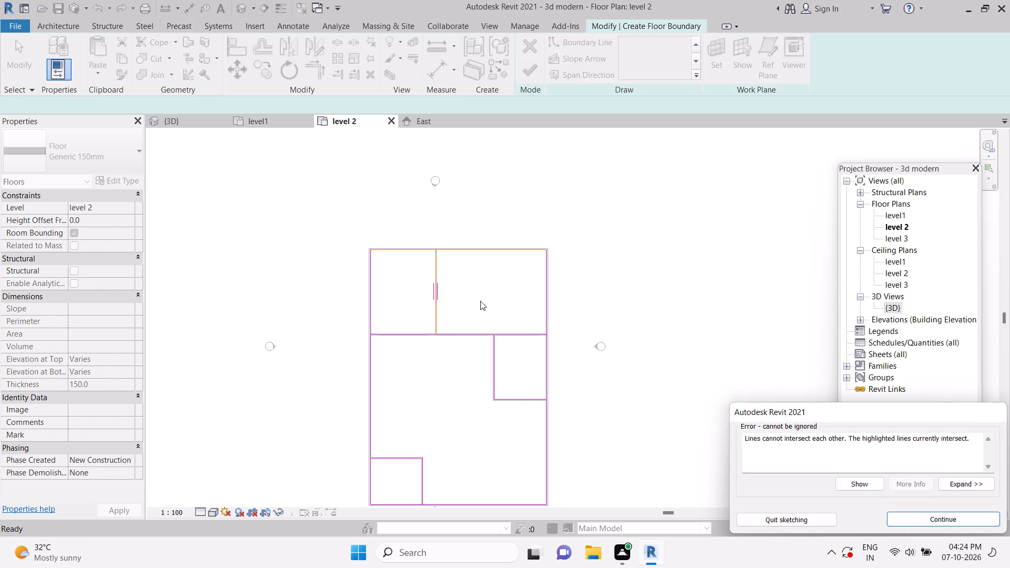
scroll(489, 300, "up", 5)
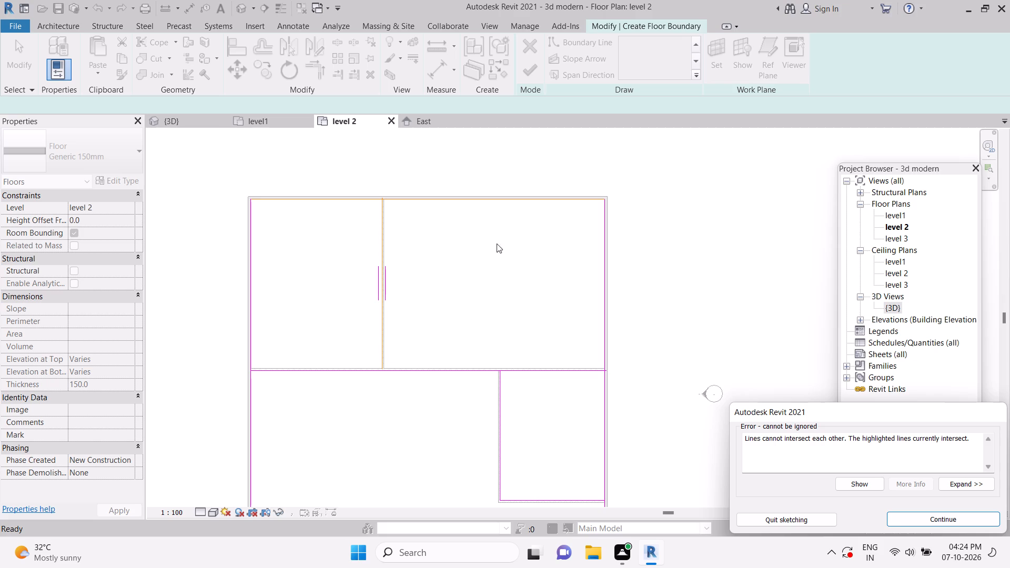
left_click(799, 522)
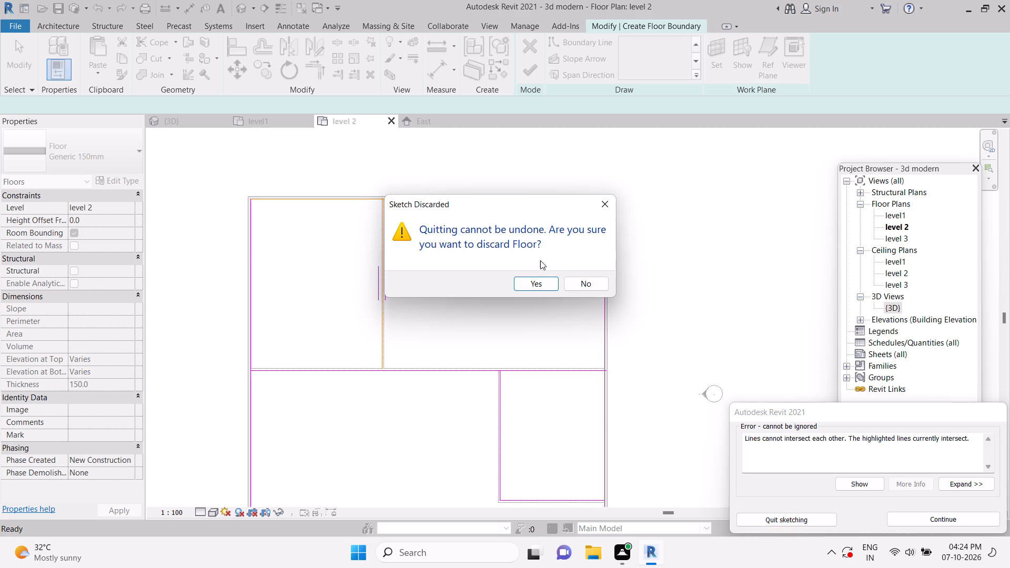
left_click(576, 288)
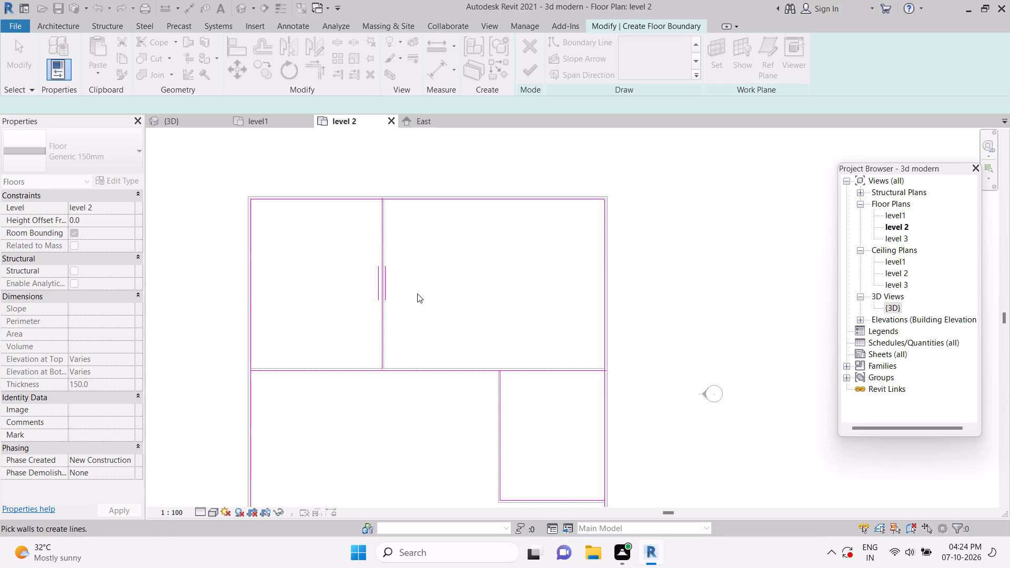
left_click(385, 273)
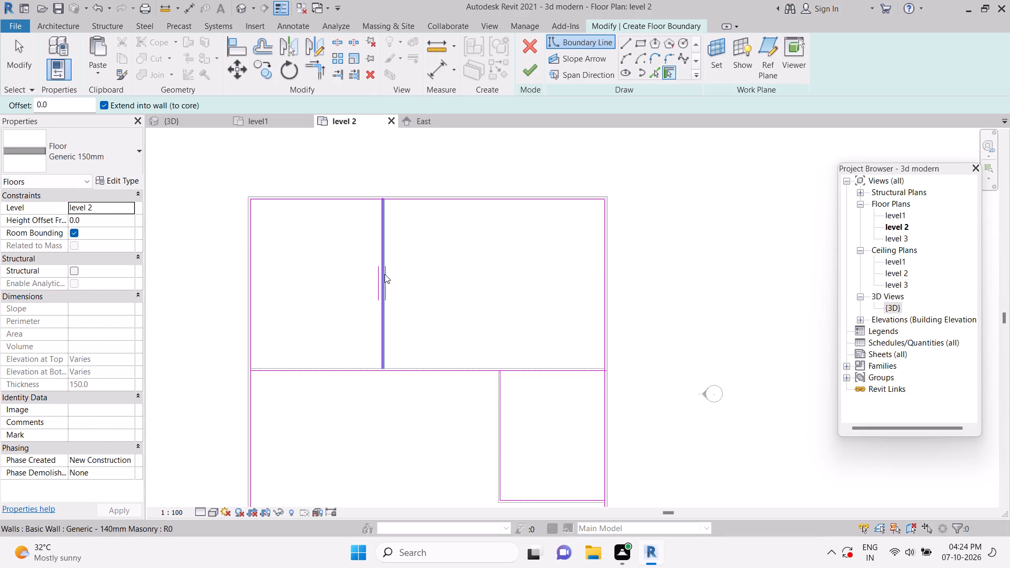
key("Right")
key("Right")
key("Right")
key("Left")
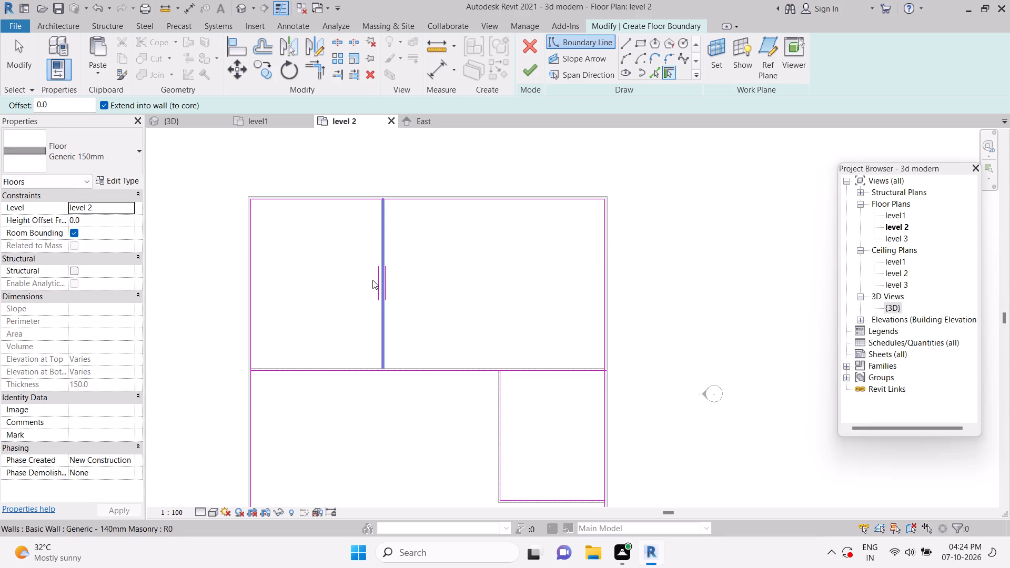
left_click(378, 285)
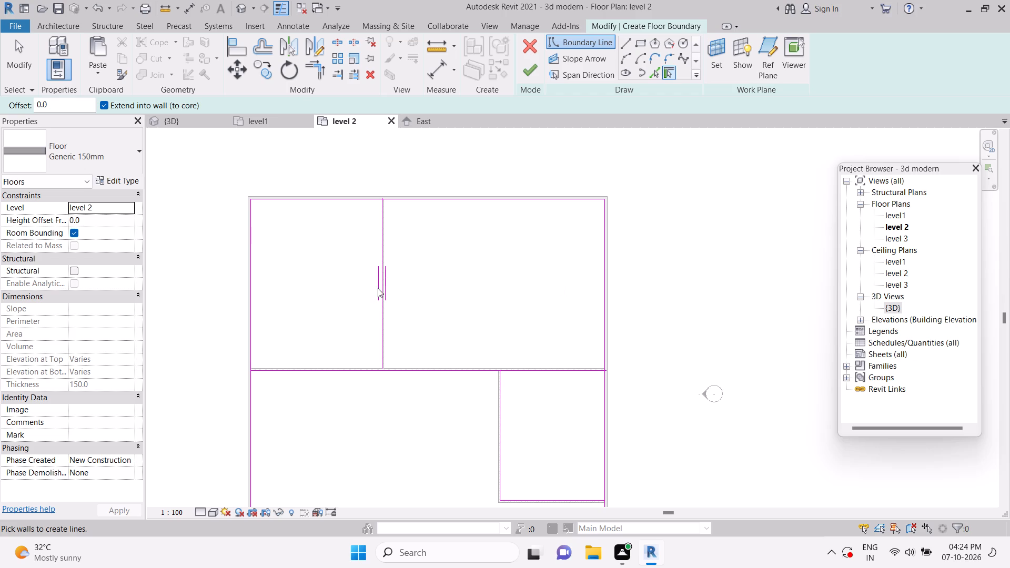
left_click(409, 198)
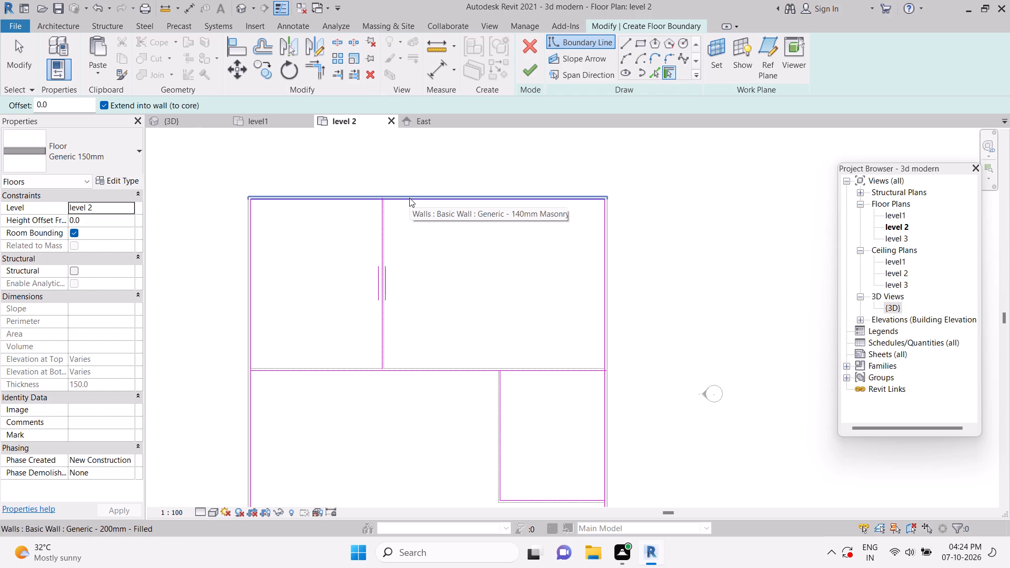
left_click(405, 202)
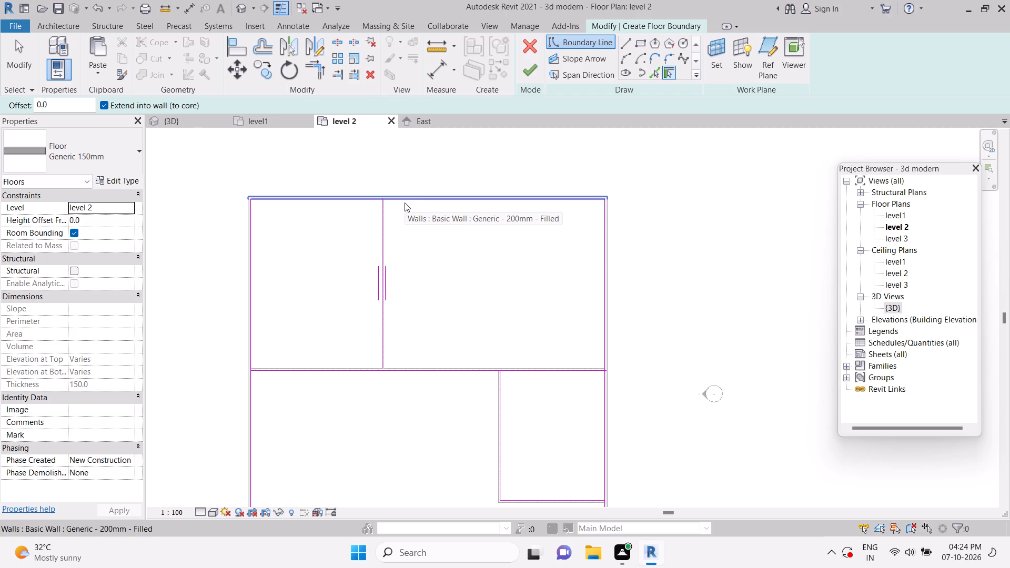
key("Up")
Undo the picked boundary lines in the level 2 floor sketch until the sketch is empty.
key("ctrl+z")
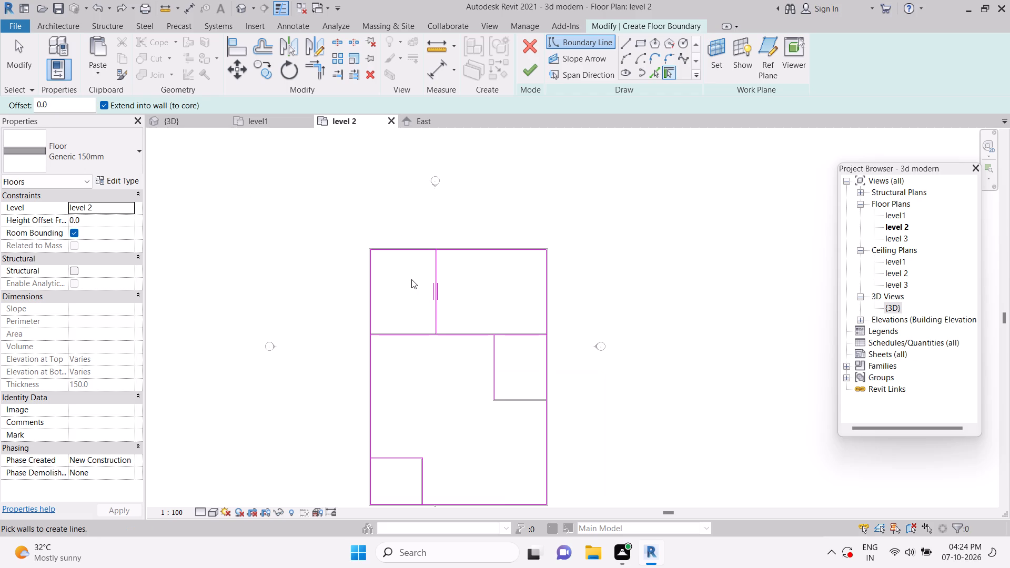
key("ctrl+z")
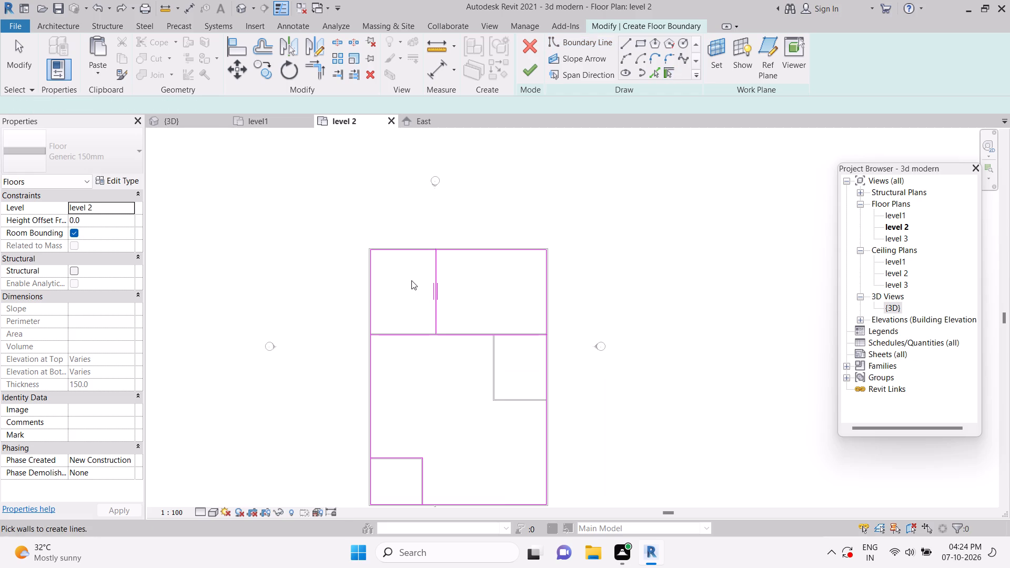
key("ctrl+z")
key("ctrl+z")
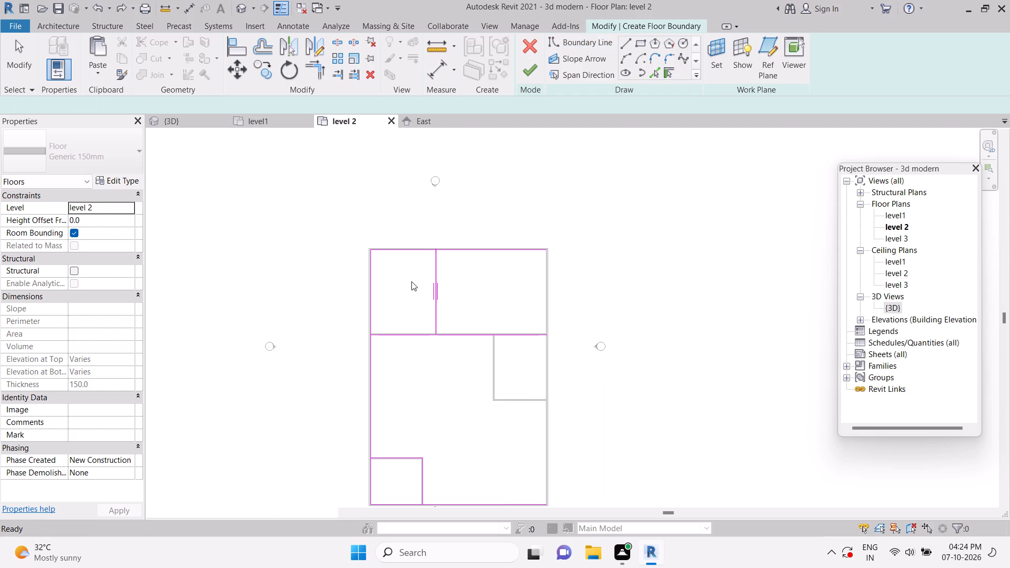
key("ctrl+z")
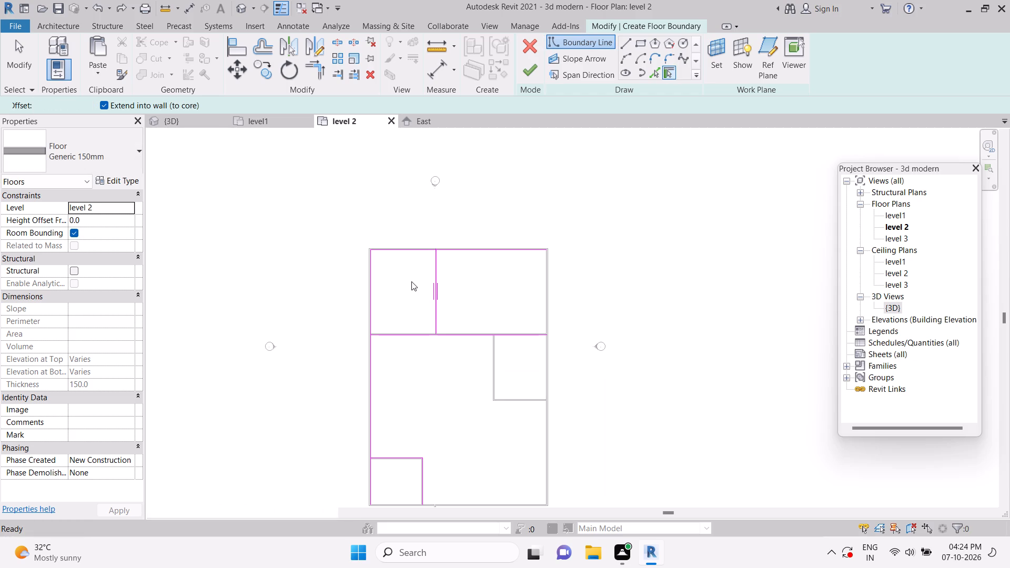
key("ctrl+z")
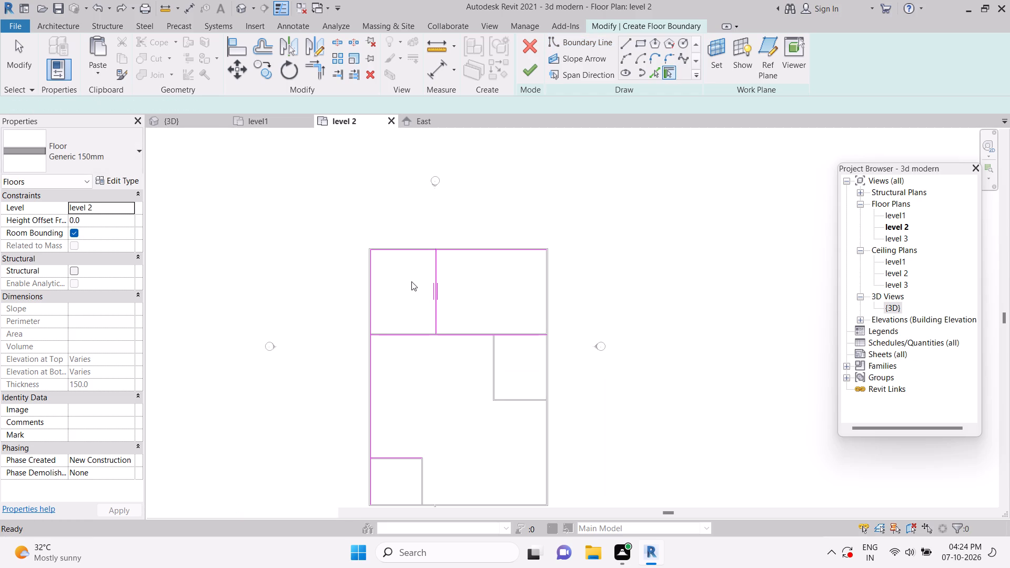
scroll(411, 281, "up", 5, "ctrl")
scroll(411, 281, "up", 5)
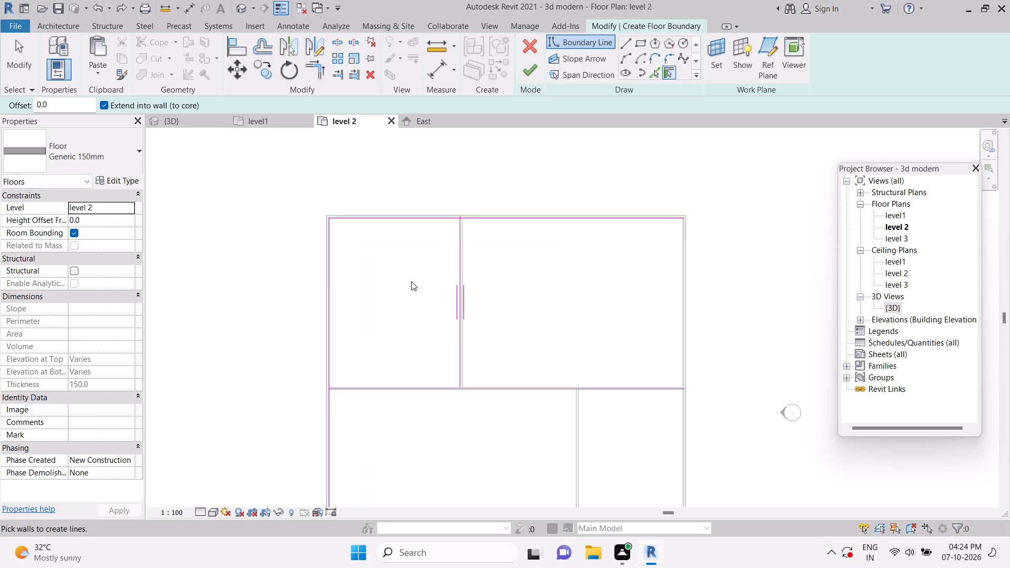
scroll(411, 281, "up", 3)
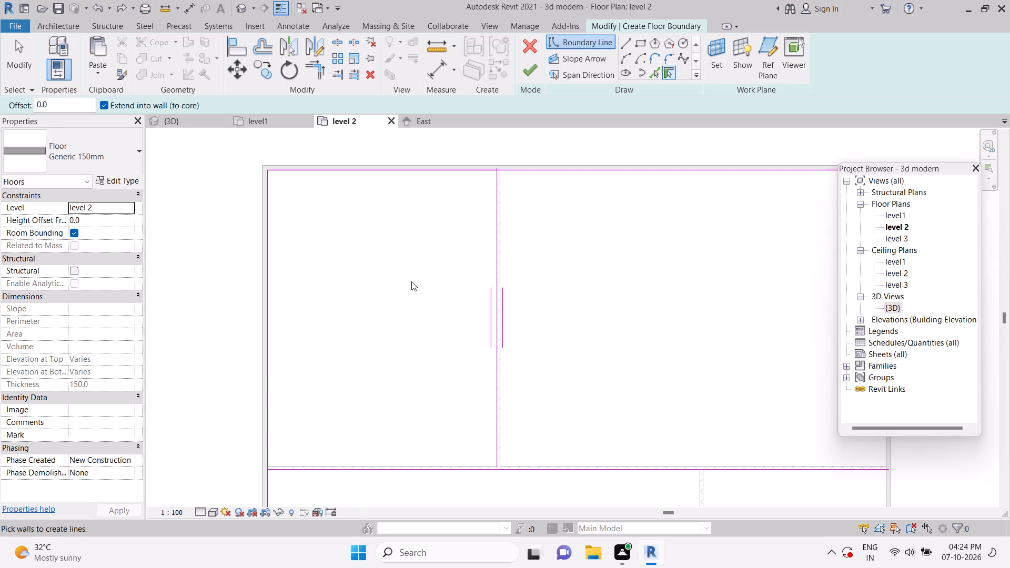
key("ctrl+z")
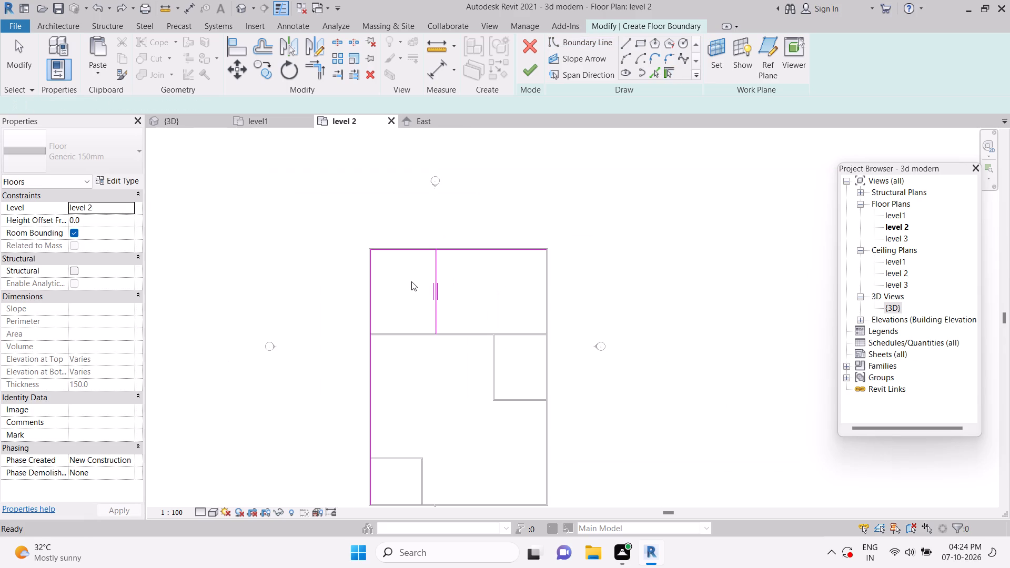
key("ctrl+z")
scroll(432, 287, "up", 4)
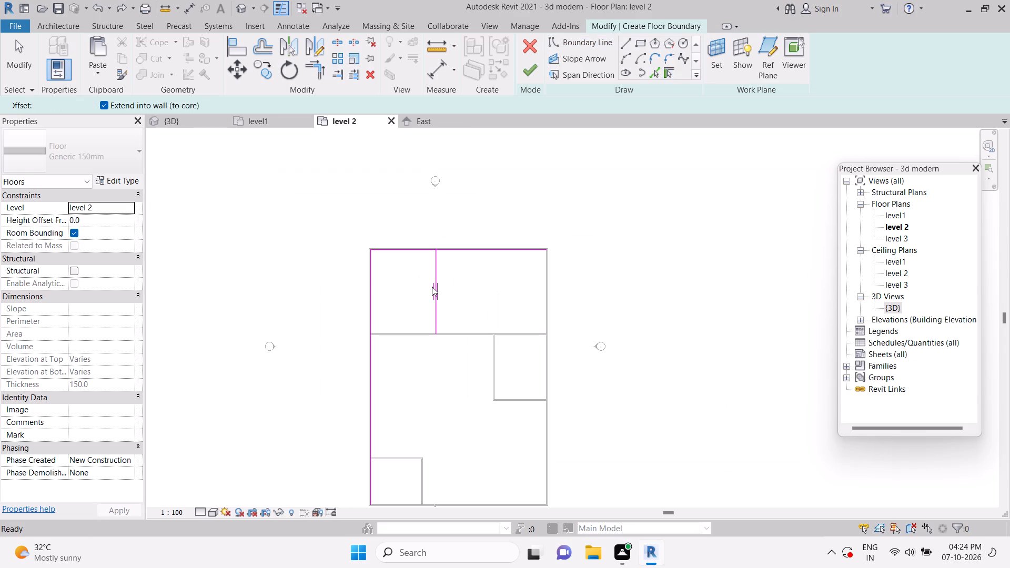
scroll(432, 287, "up", 6)
key("ctrl+z")
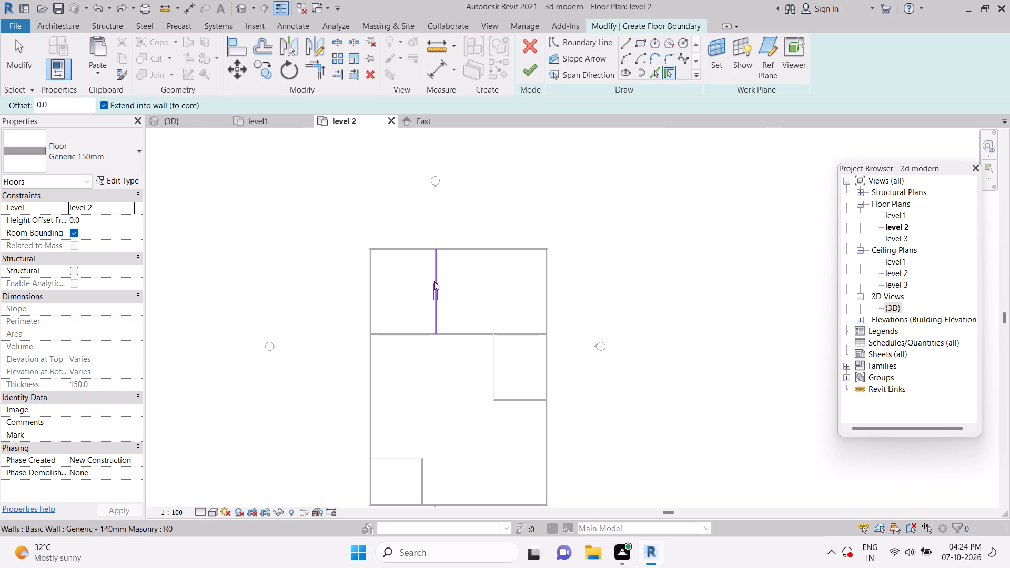
key("ctrl+z")
scroll(468, 293, "up", 7)
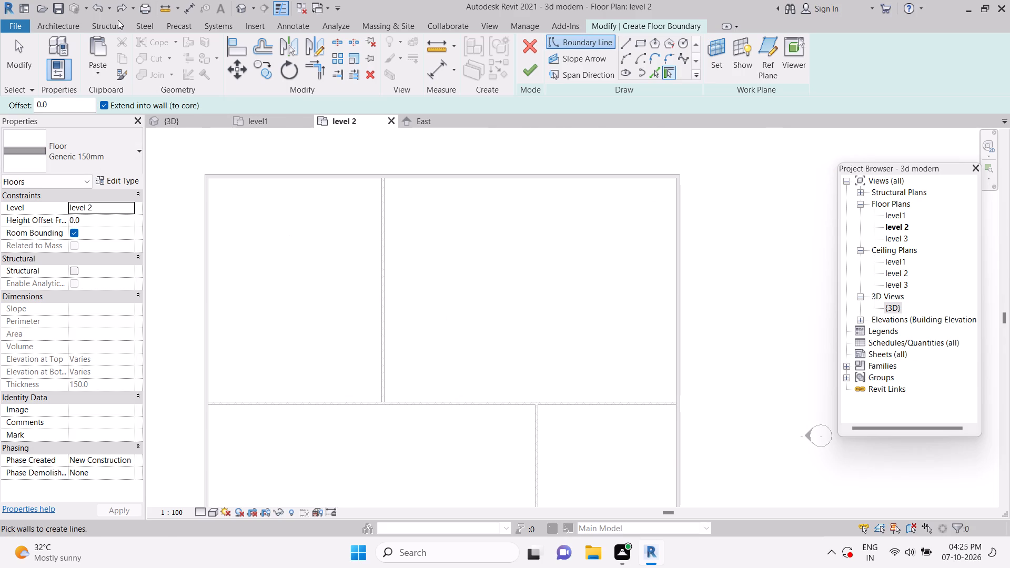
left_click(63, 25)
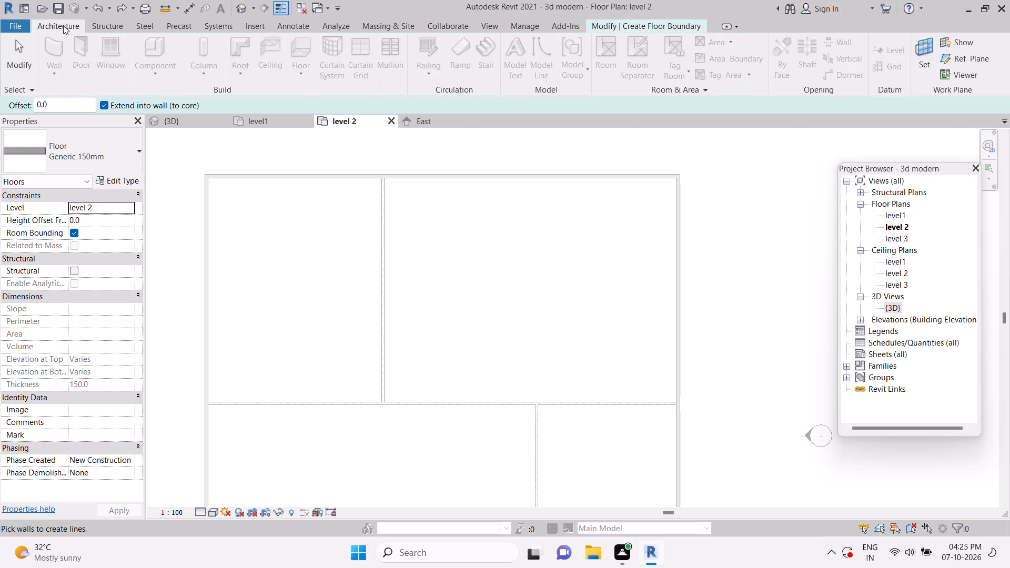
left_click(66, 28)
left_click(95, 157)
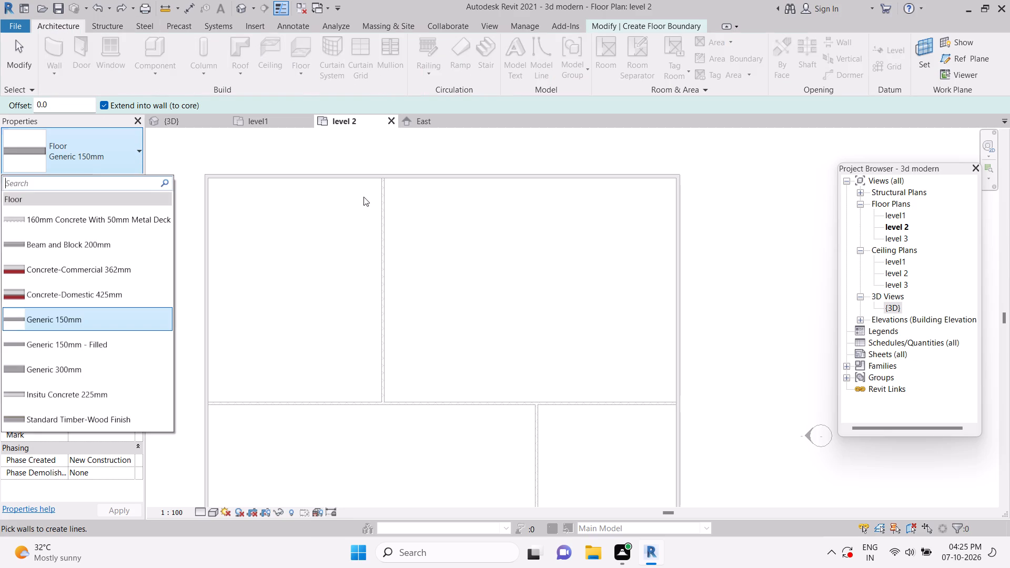
Pick floor boundary lines along the north-south partition between the two northern rooms and the outer faces of all four exterior walls.
left_click(386, 247)
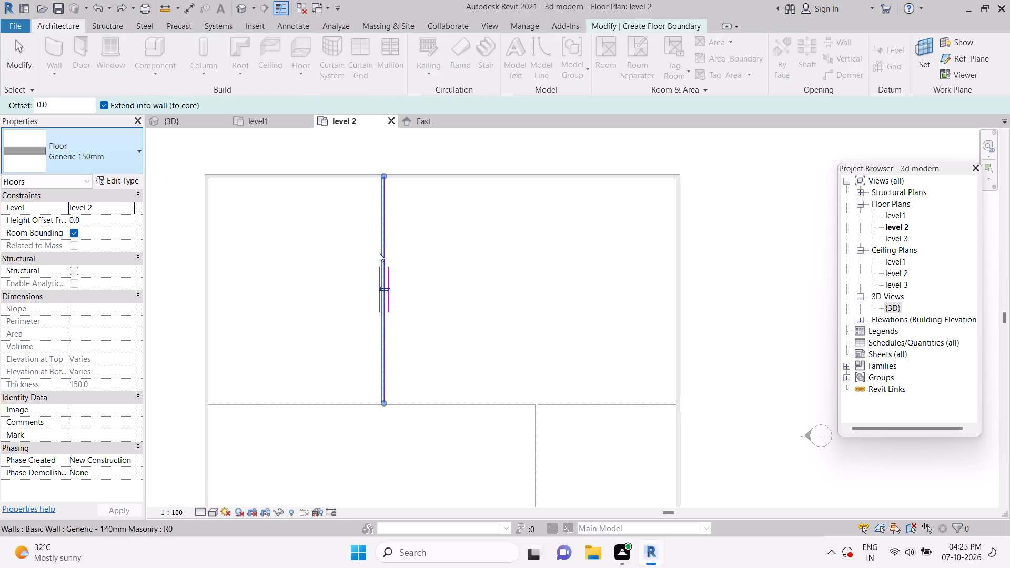
left_click(408, 169)
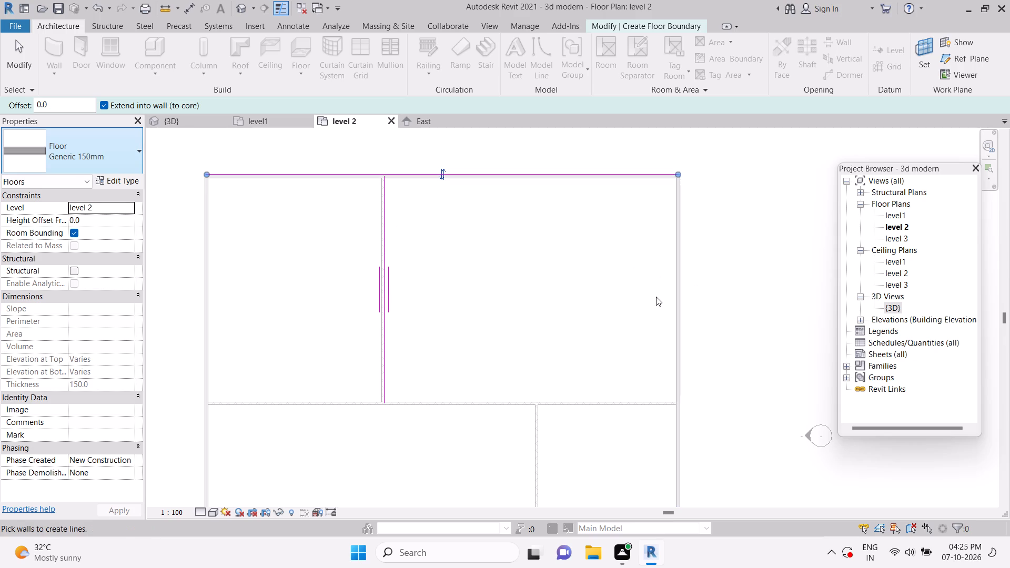
left_click(673, 290)
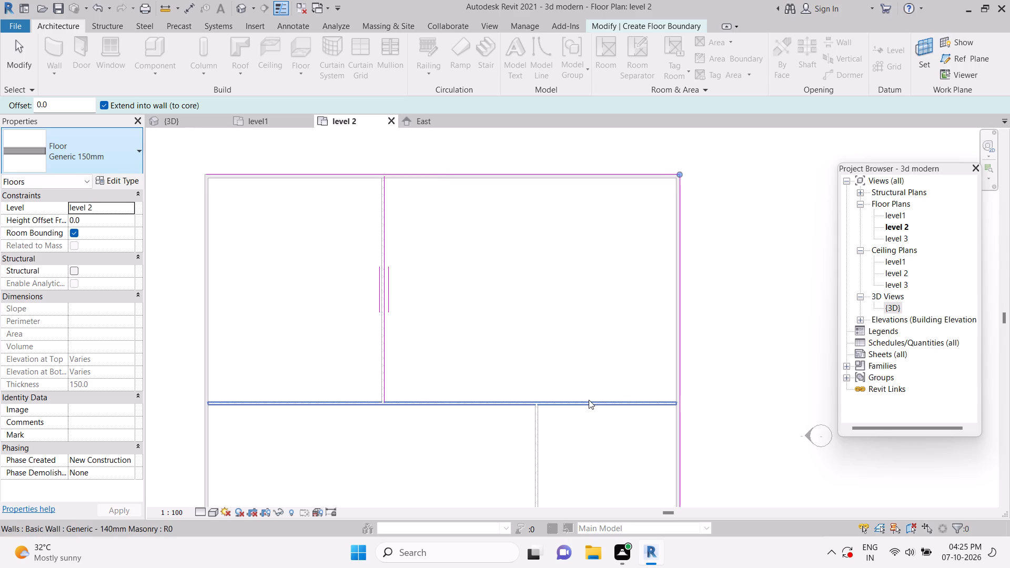
left_click(205, 347)
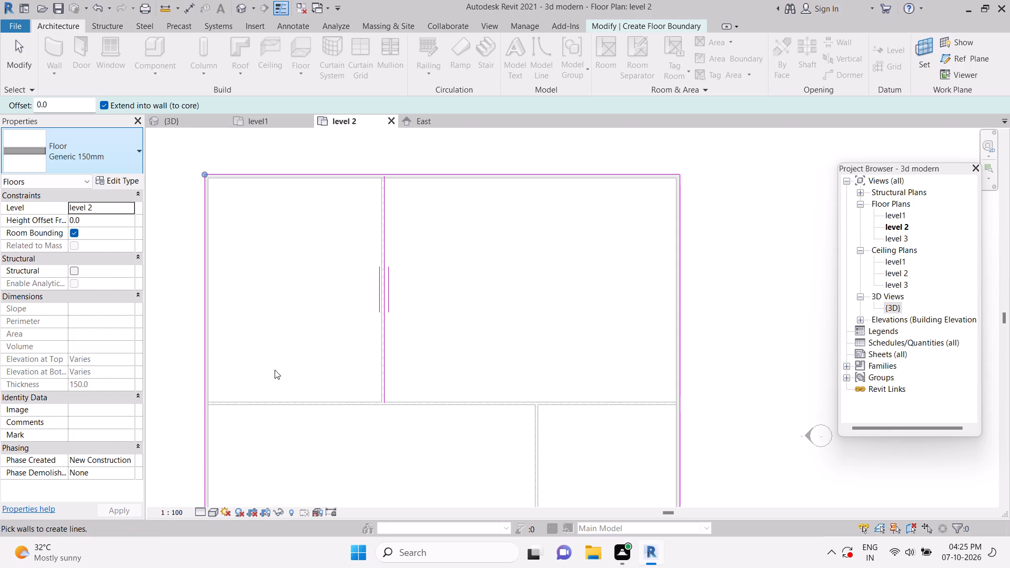
scroll(275, 370, "down", 4)
middle_click_drag(275, 370, 379, 223)
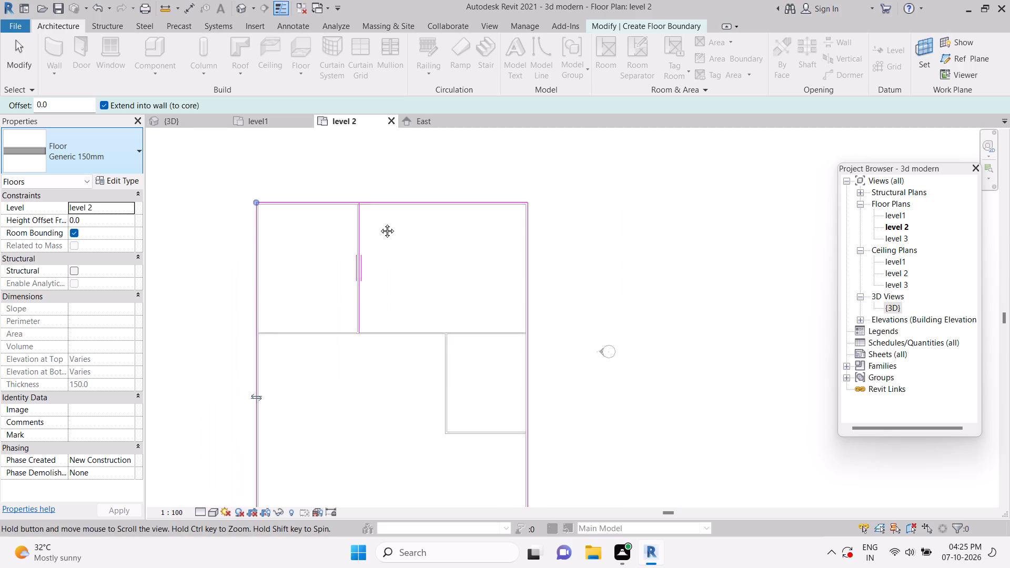
middle_click_drag(379, 223, 380, 223)
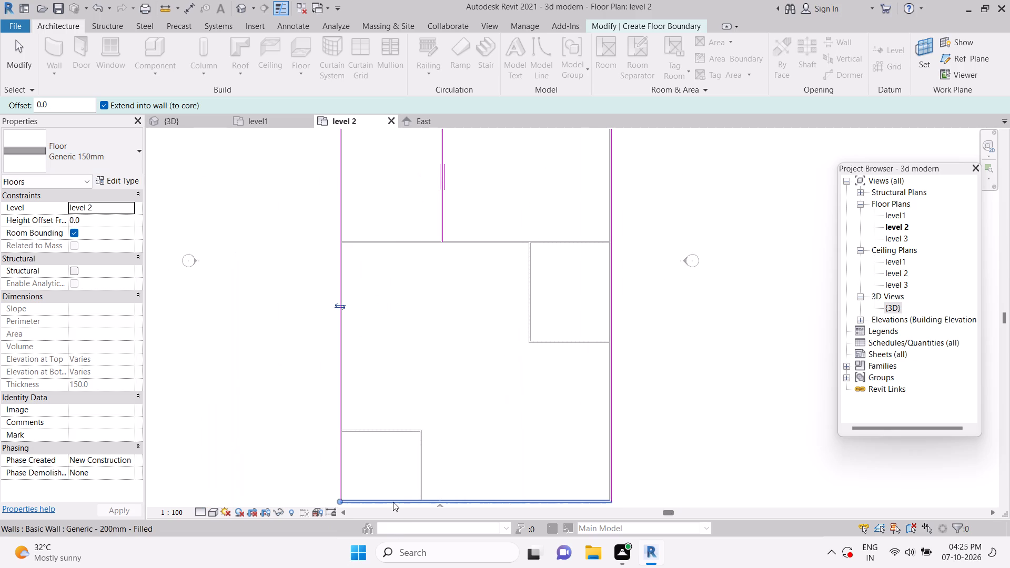
left_click(393, 502)
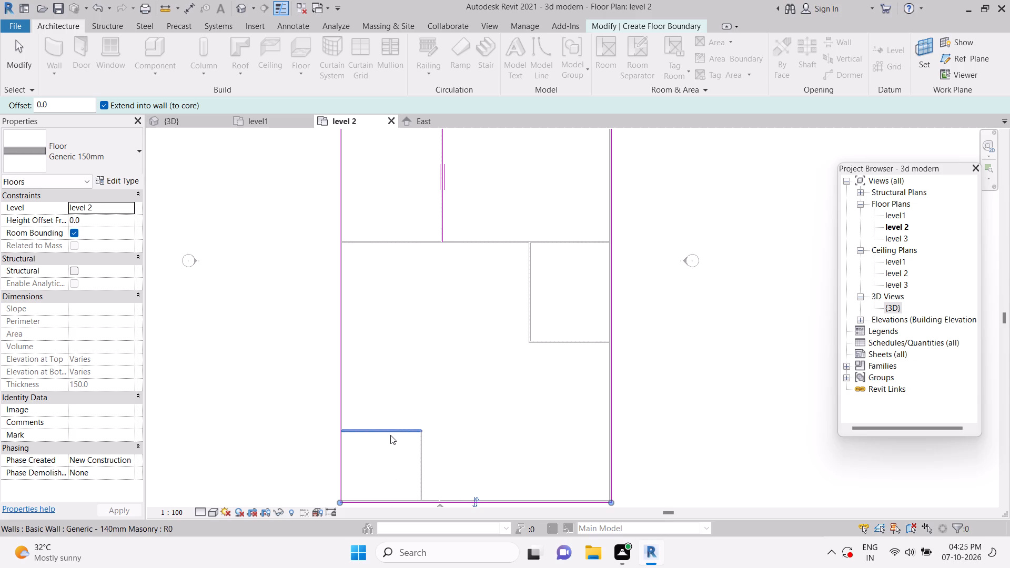
Pick floor boundary lines along the small south-west and east room partitions and the full-width cross partition, flipping lines to the opposite wall face where needed.
left_click(390, 431)
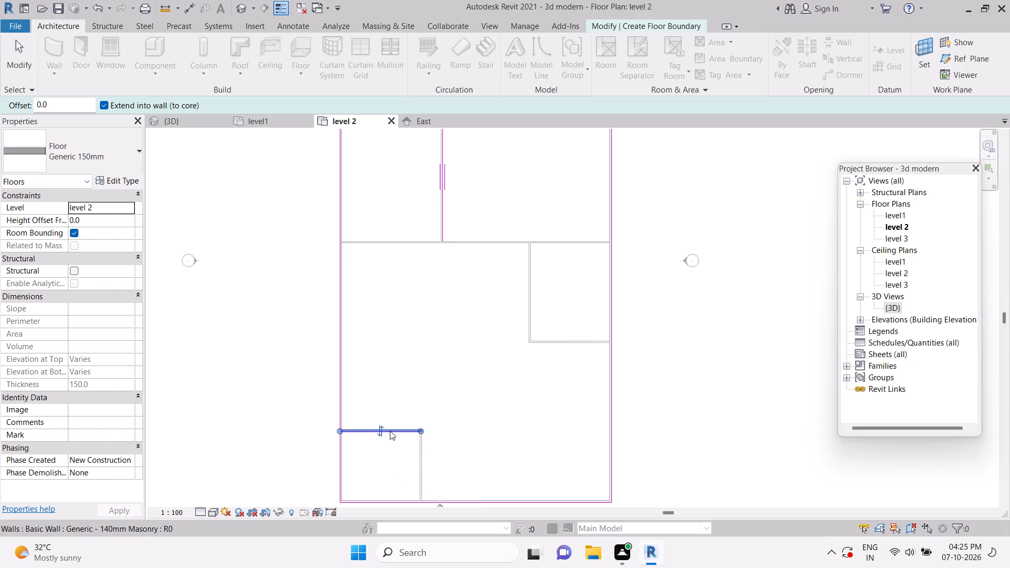
left_click(380, 425)
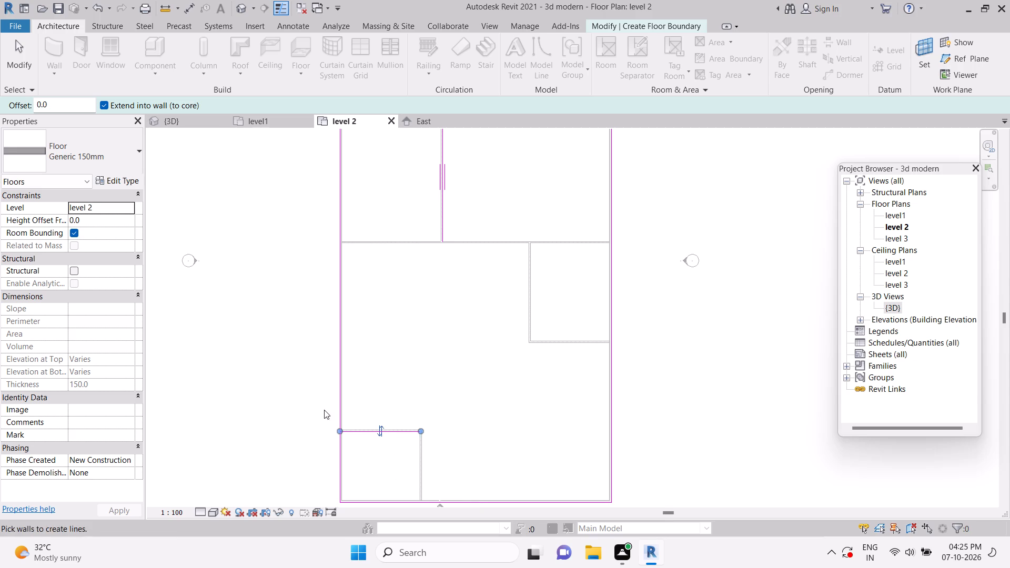
left_click(375, 434)
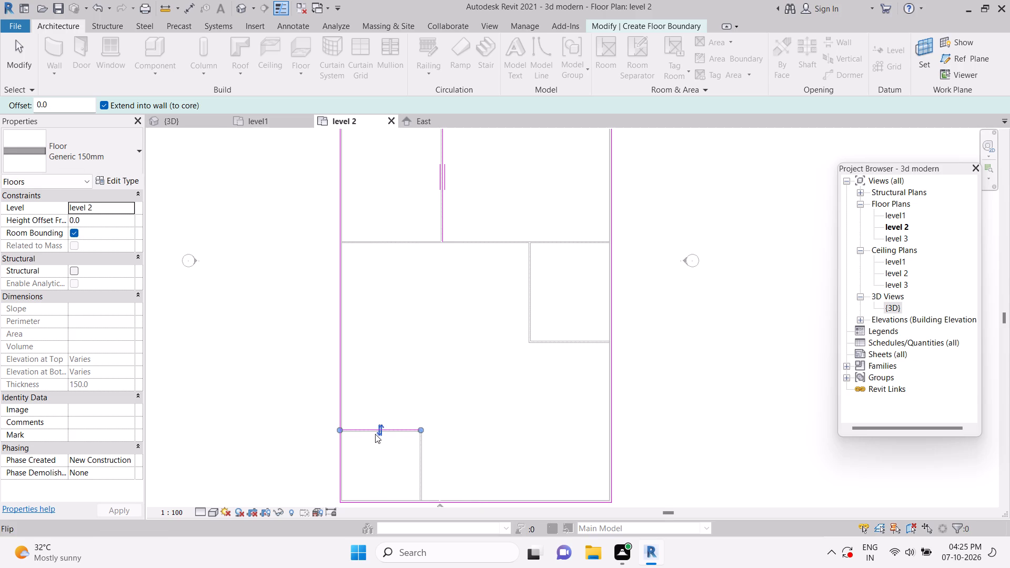
left_click(423, 461)
left_click(531, 279)
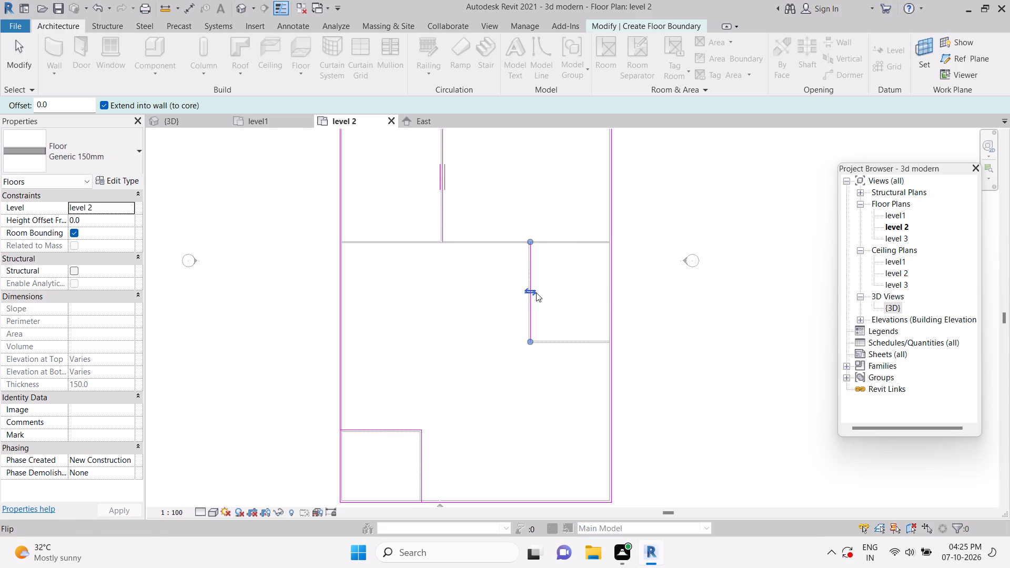
left_click(569, 346)
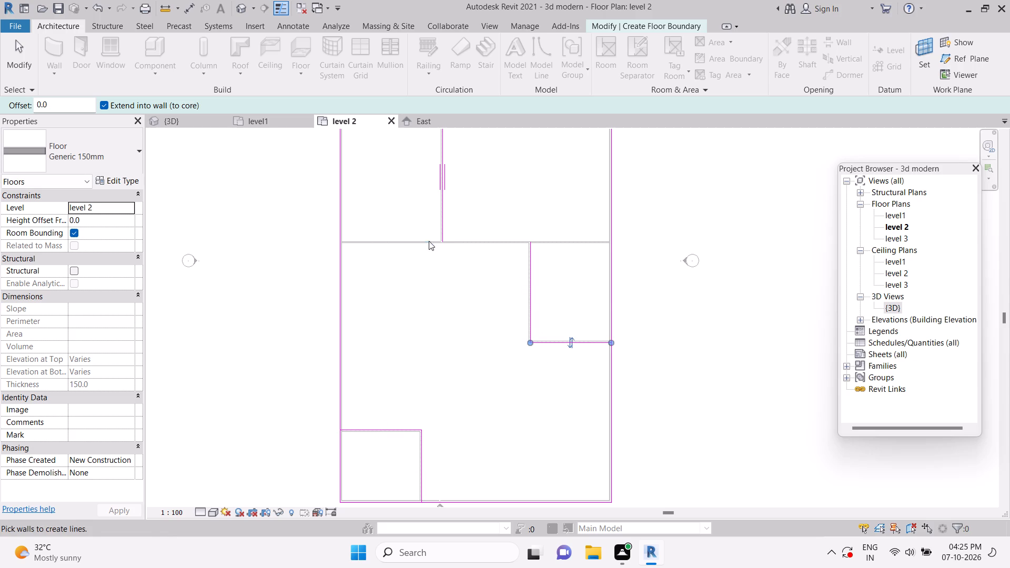
left_click(426, 245)
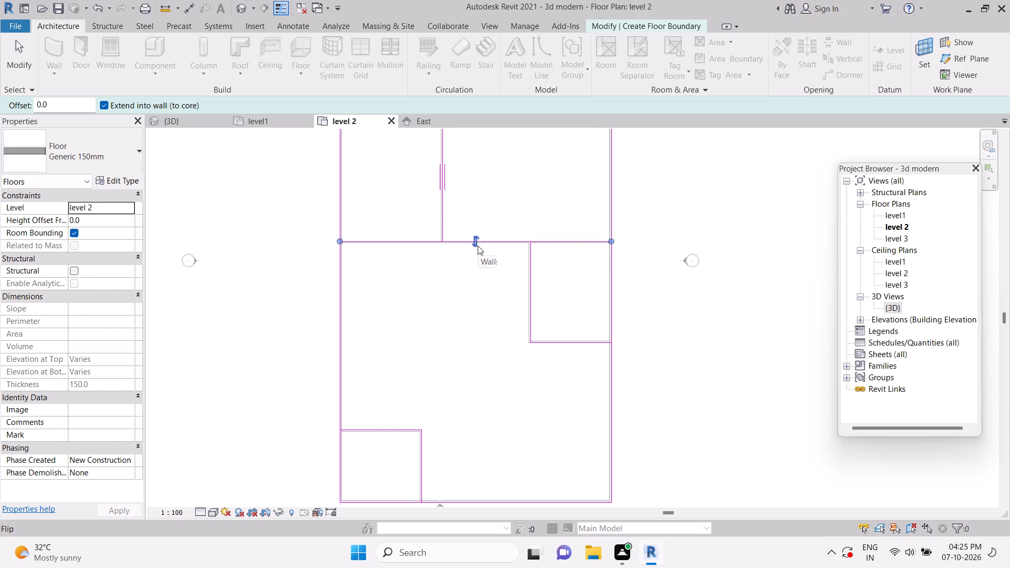
left_click(478, 246)
left_click(488, 297)
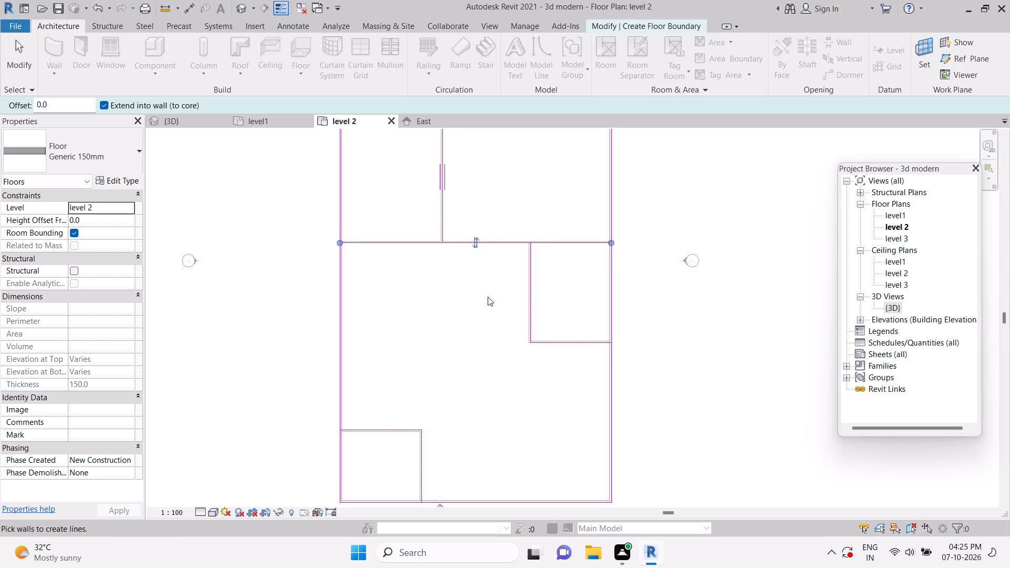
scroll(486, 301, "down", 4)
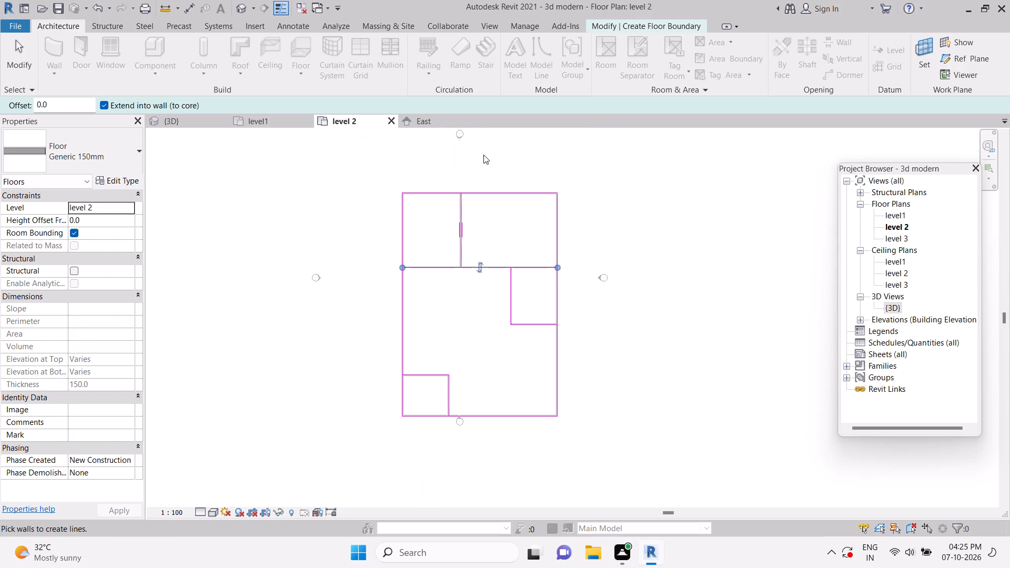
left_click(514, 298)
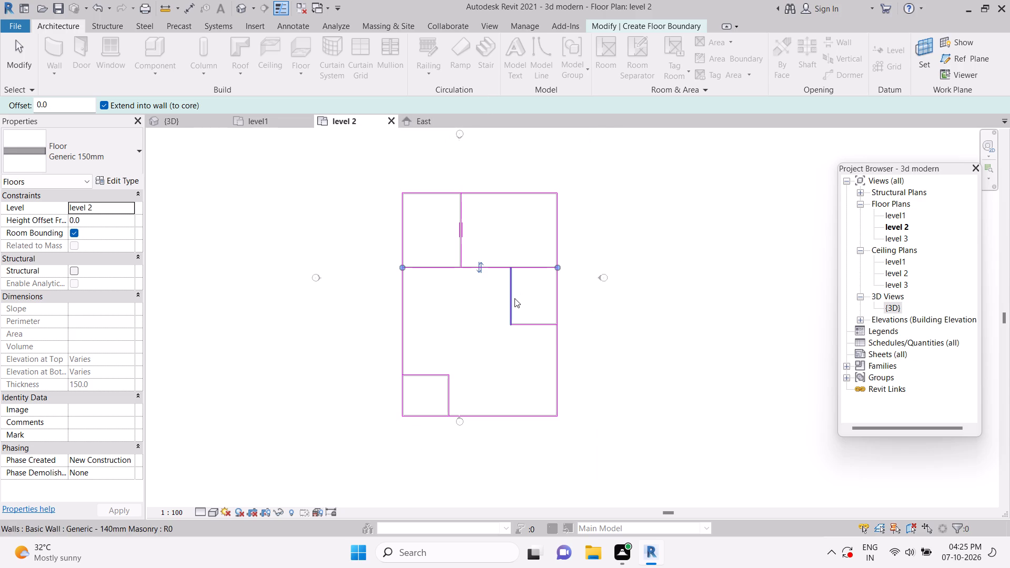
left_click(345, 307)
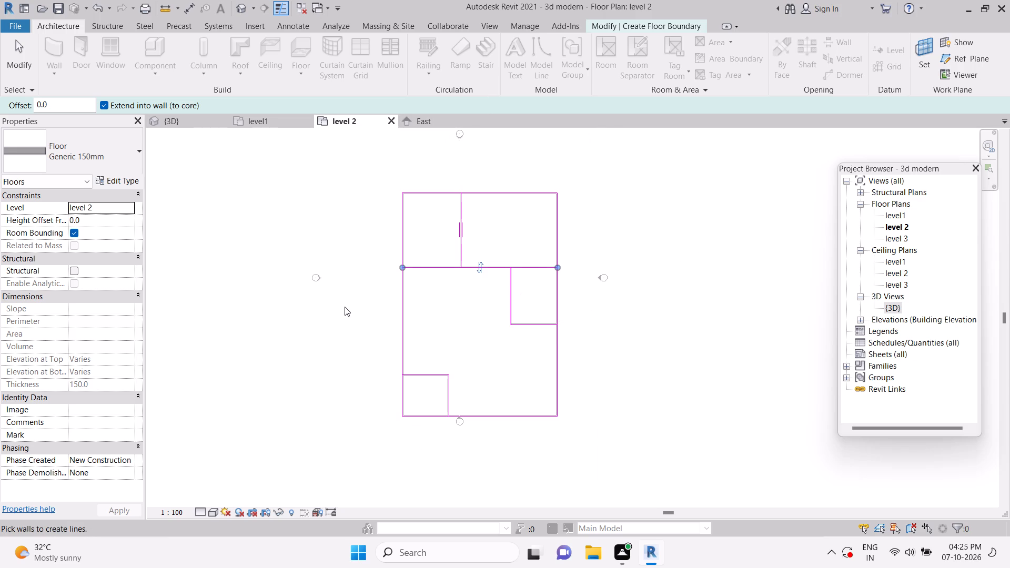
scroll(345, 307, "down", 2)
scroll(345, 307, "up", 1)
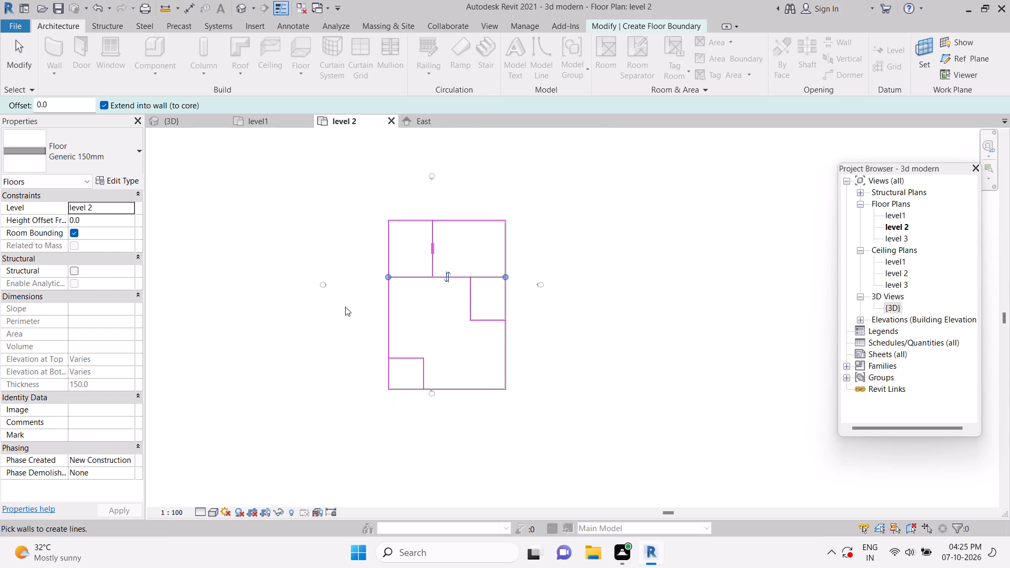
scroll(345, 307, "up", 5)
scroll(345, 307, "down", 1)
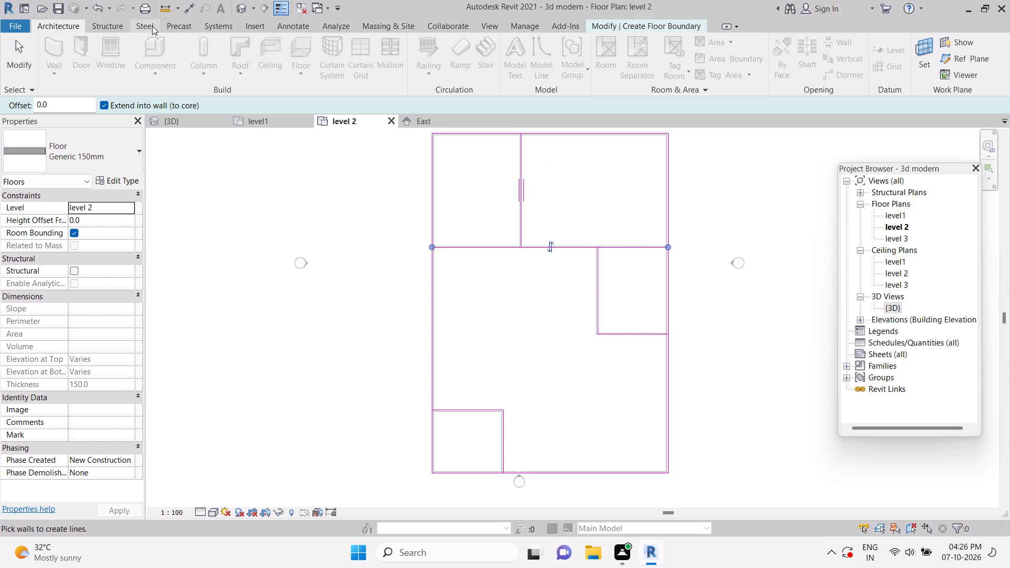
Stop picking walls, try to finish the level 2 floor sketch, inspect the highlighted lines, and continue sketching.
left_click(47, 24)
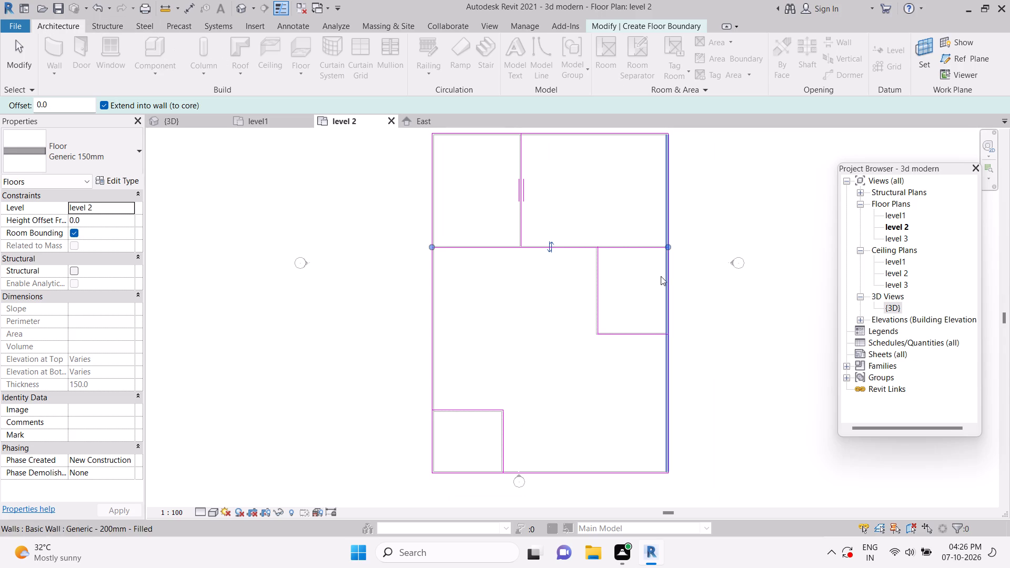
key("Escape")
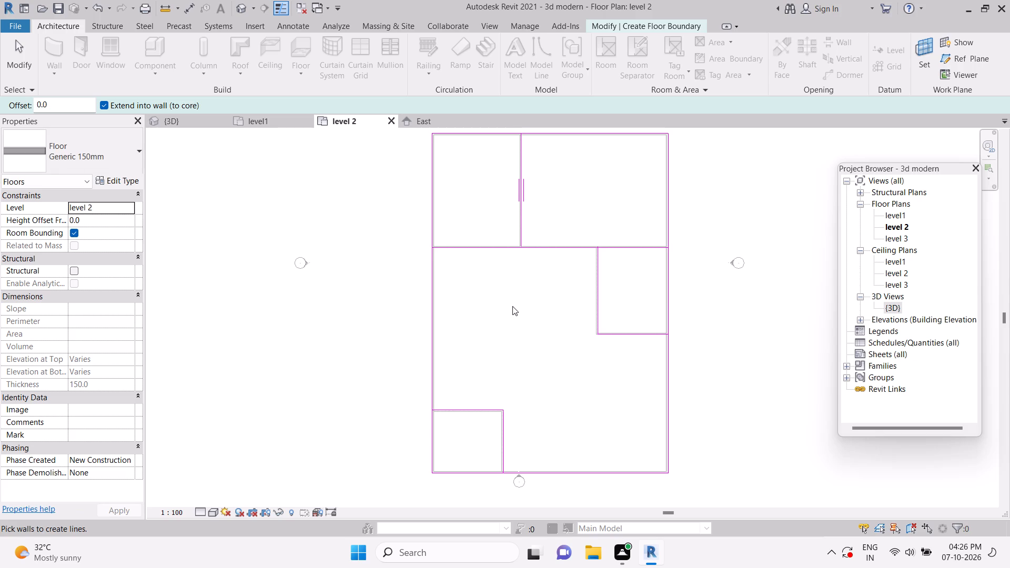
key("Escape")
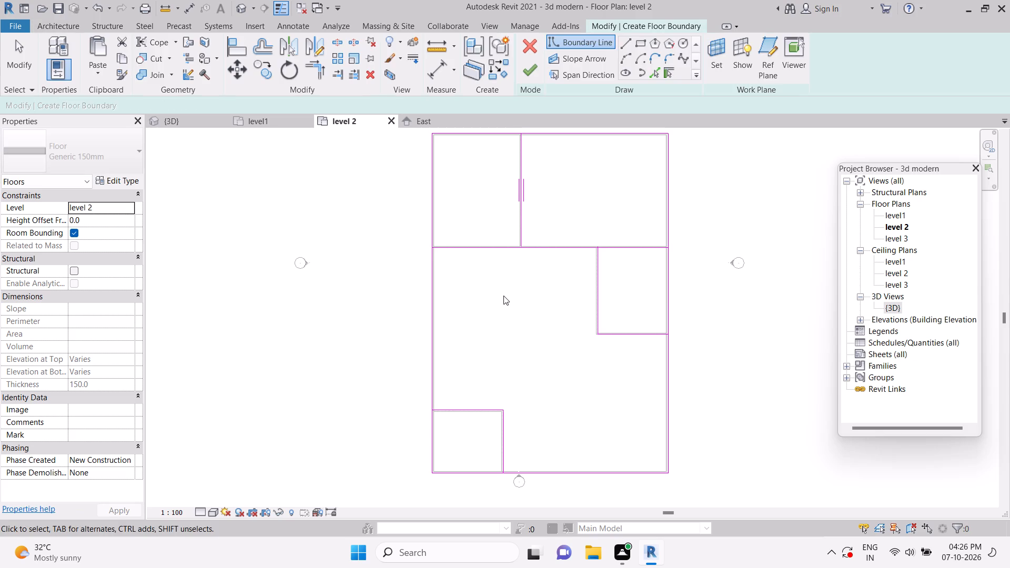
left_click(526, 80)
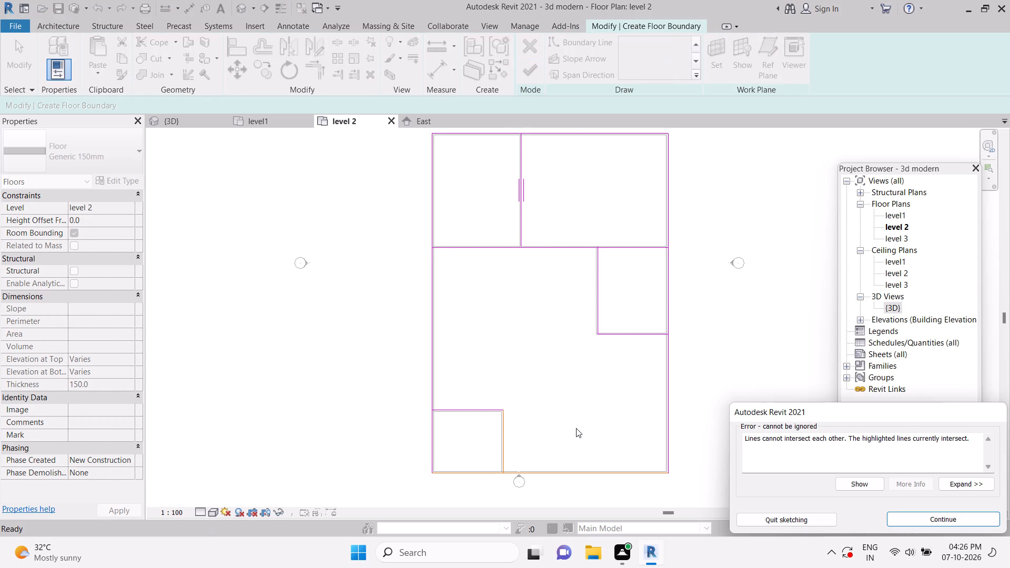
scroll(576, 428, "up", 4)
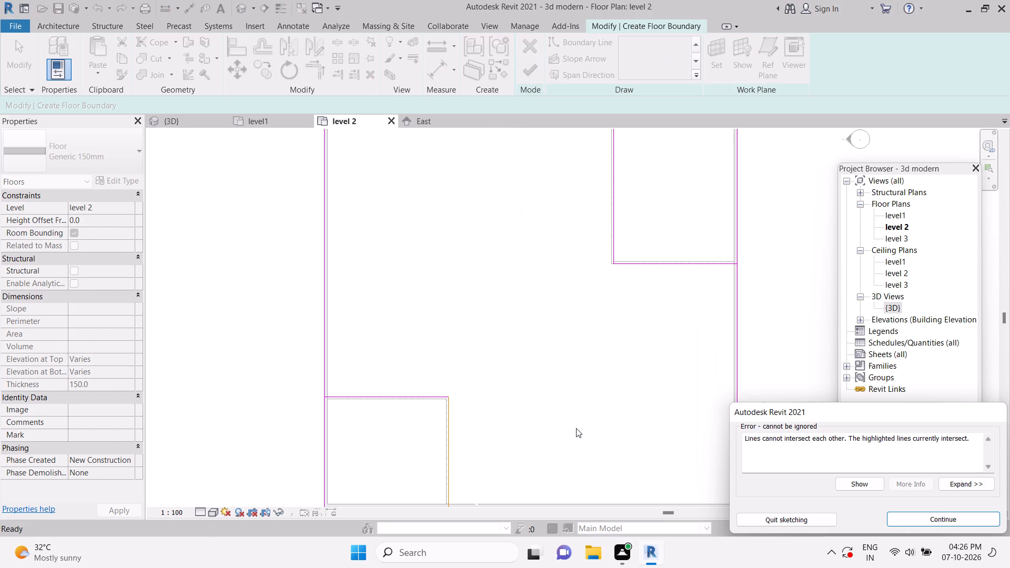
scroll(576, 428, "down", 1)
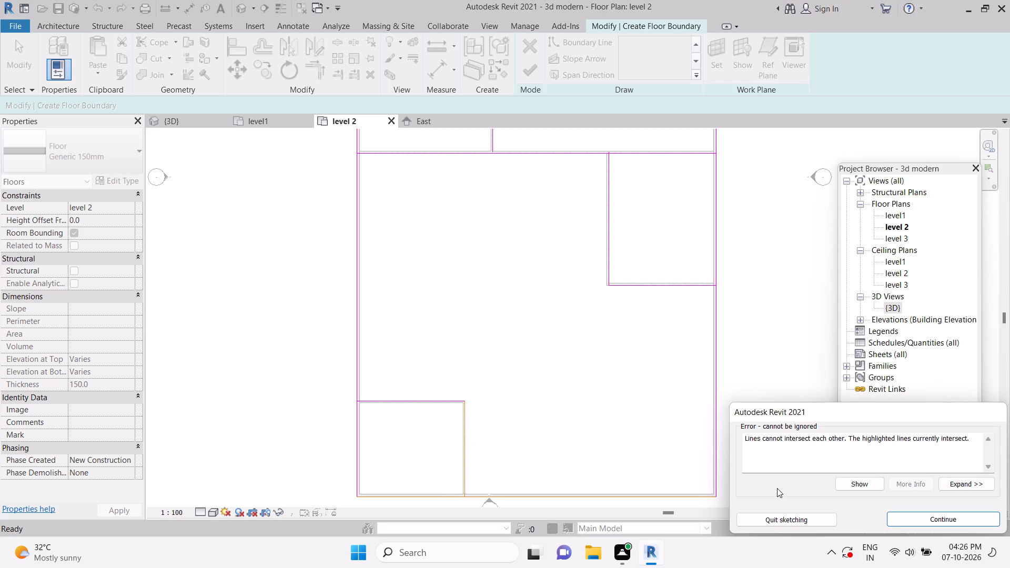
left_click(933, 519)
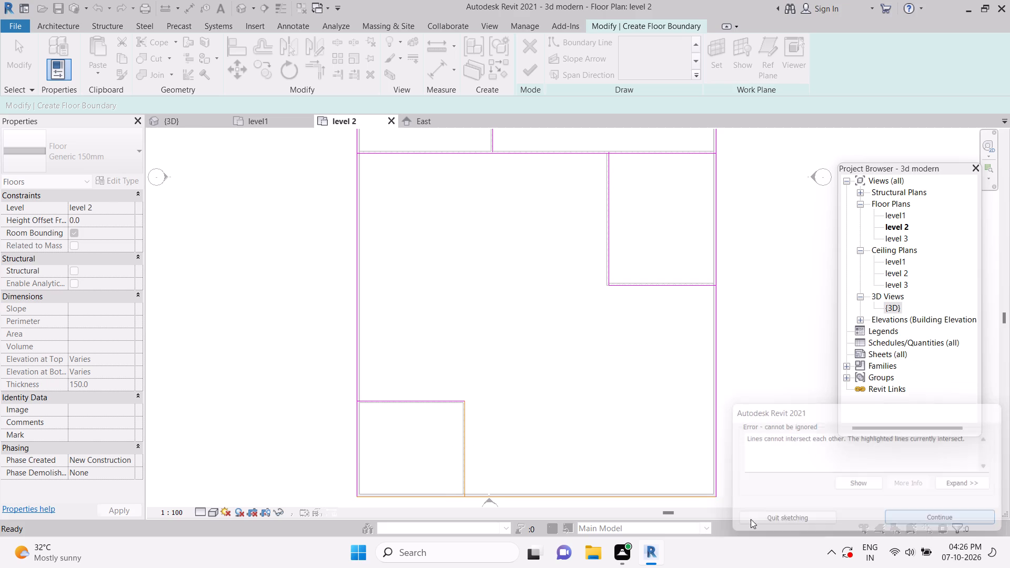
Delete the floor boundary line along the east partition of the small south-west room.
left_click(462, 483)
key("Delete")
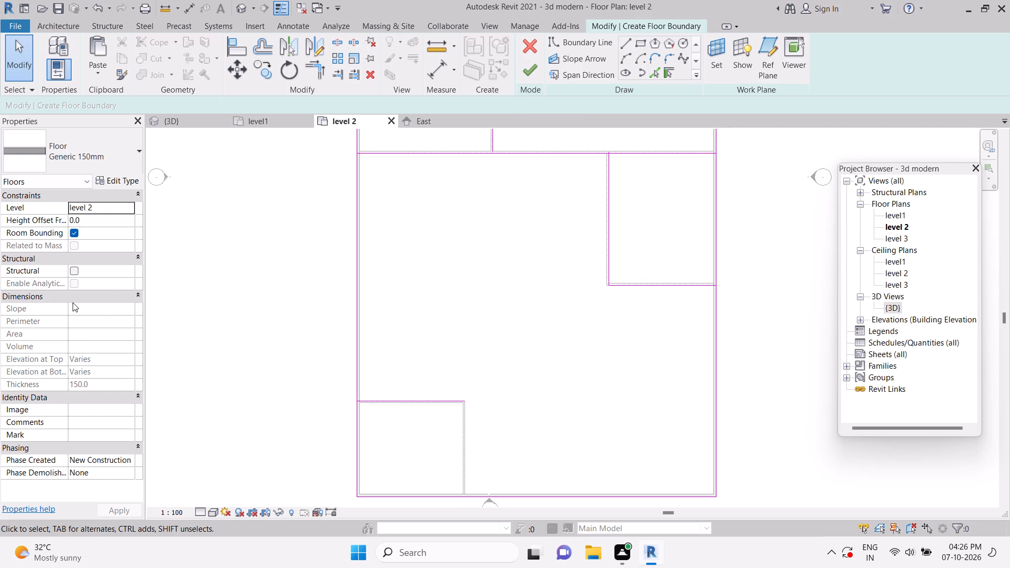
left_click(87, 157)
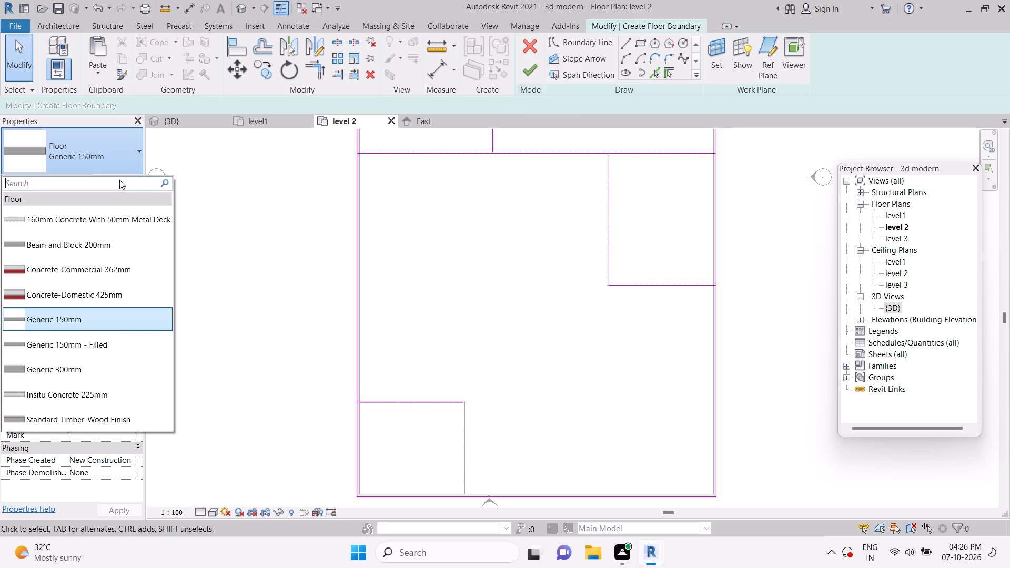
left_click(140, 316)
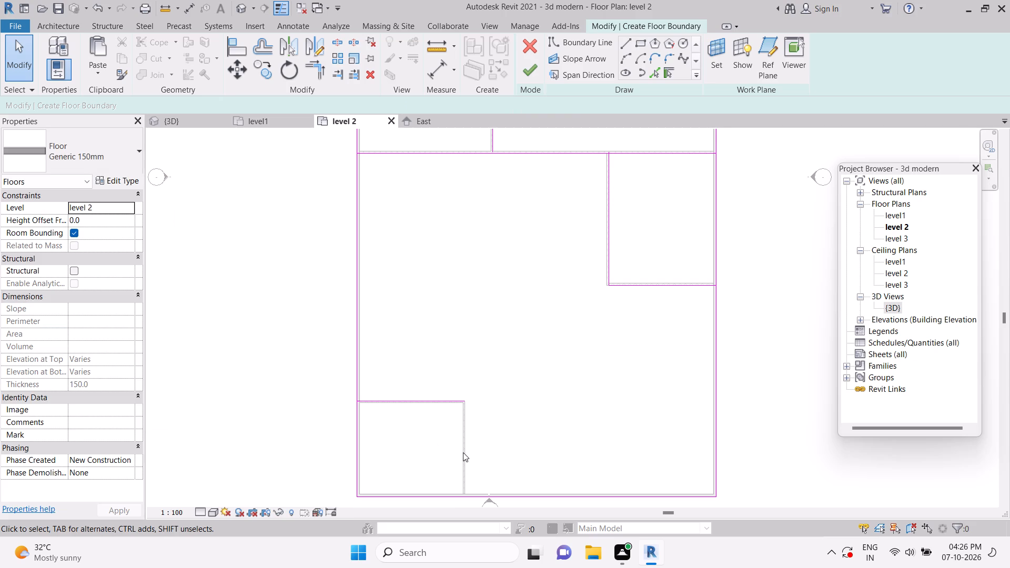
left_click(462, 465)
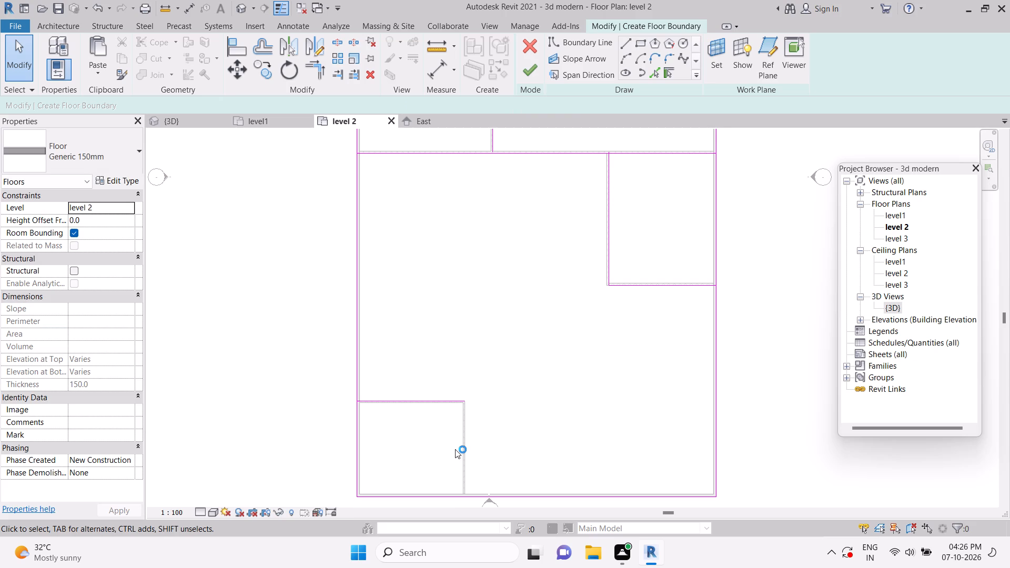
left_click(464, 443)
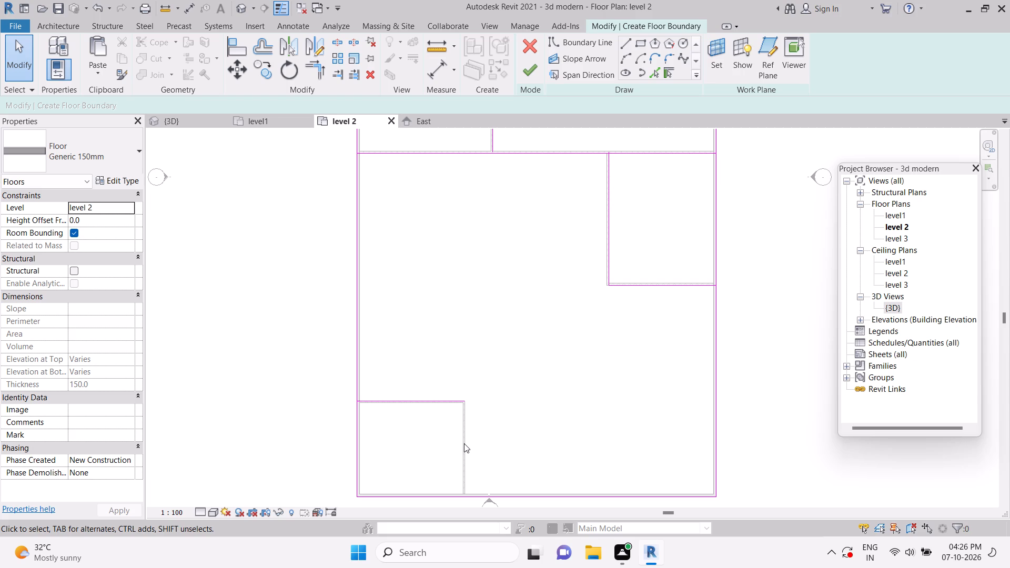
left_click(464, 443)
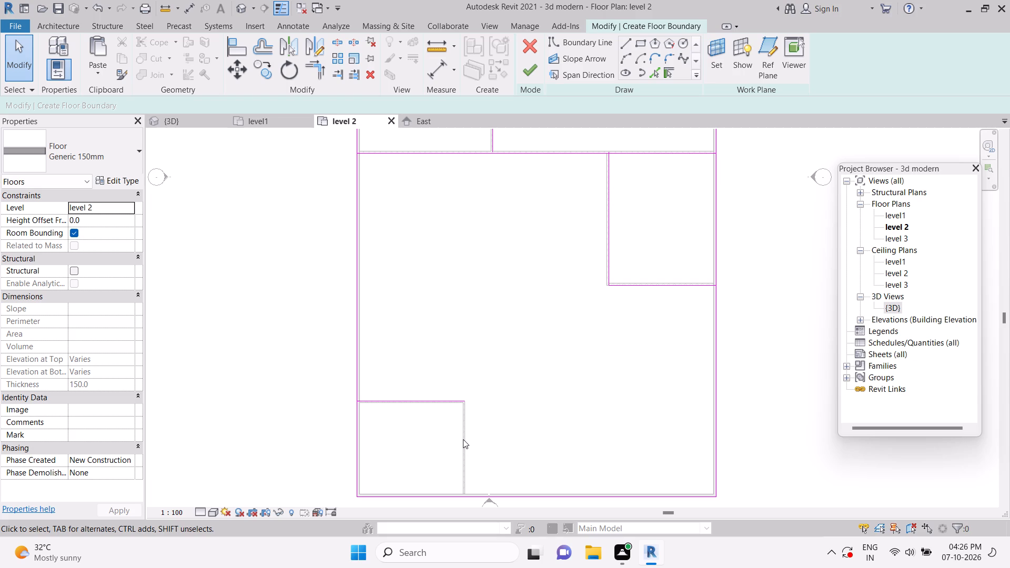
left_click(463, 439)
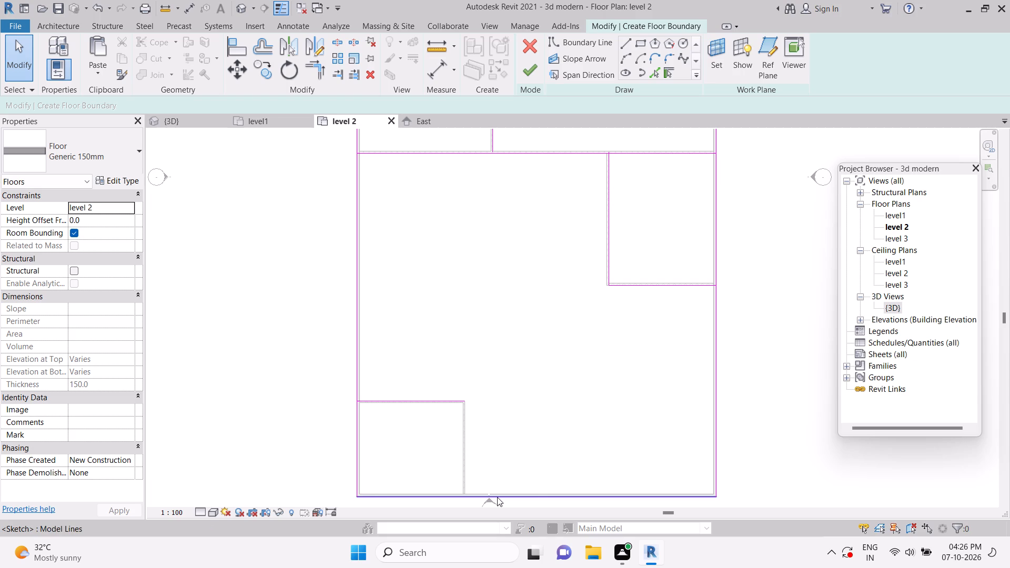
Flip the exterior floor boundary from the outer to the inner wall faces using the south wall's boundary line.
left_click(497, 497)
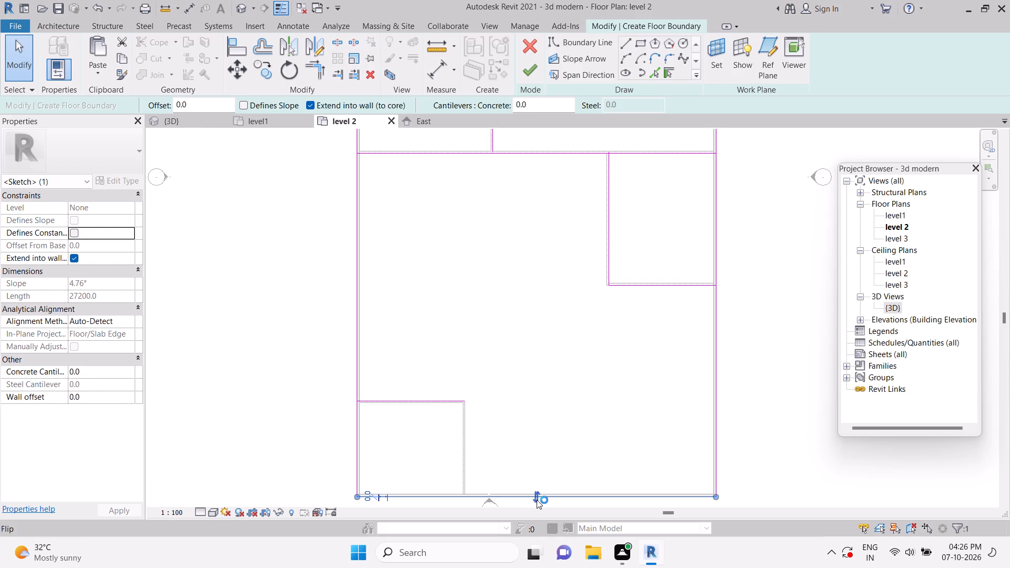
left_click(537, 500)
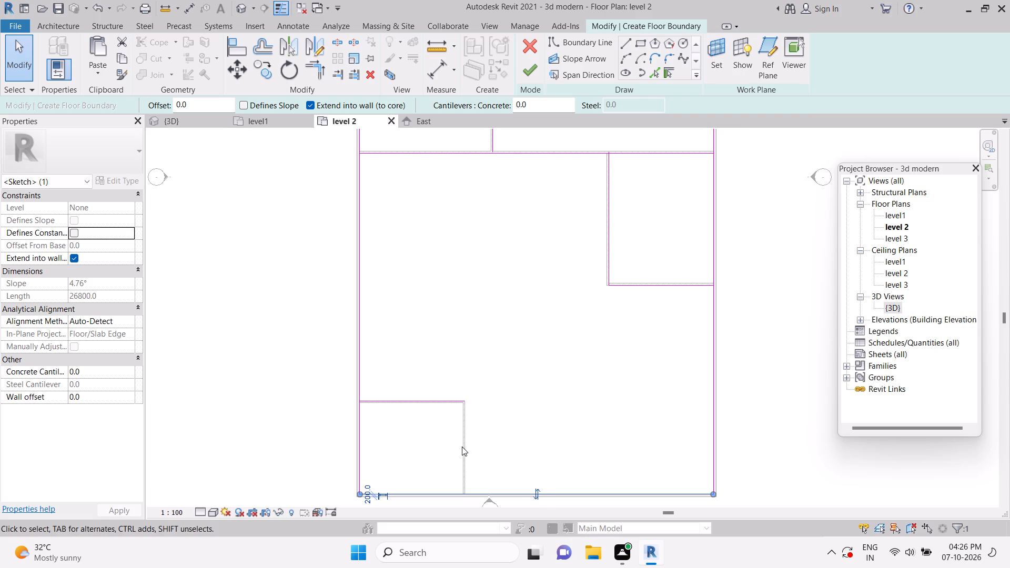
left_click(480, 440)
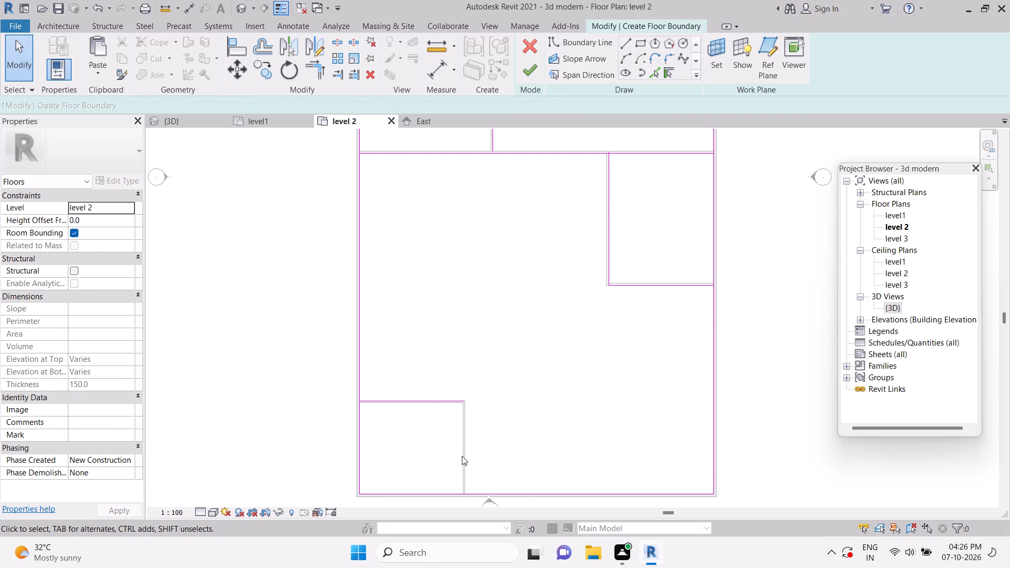
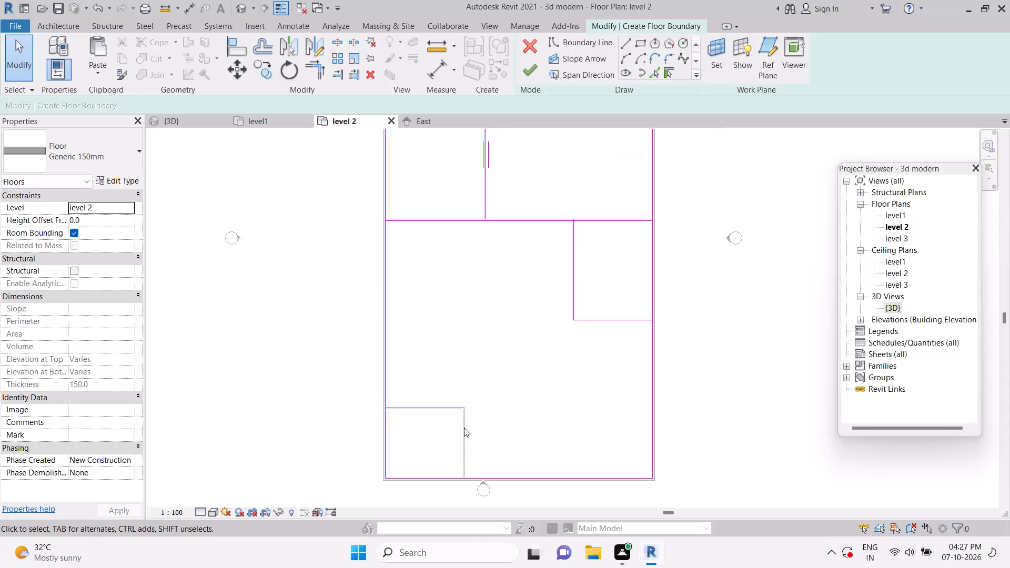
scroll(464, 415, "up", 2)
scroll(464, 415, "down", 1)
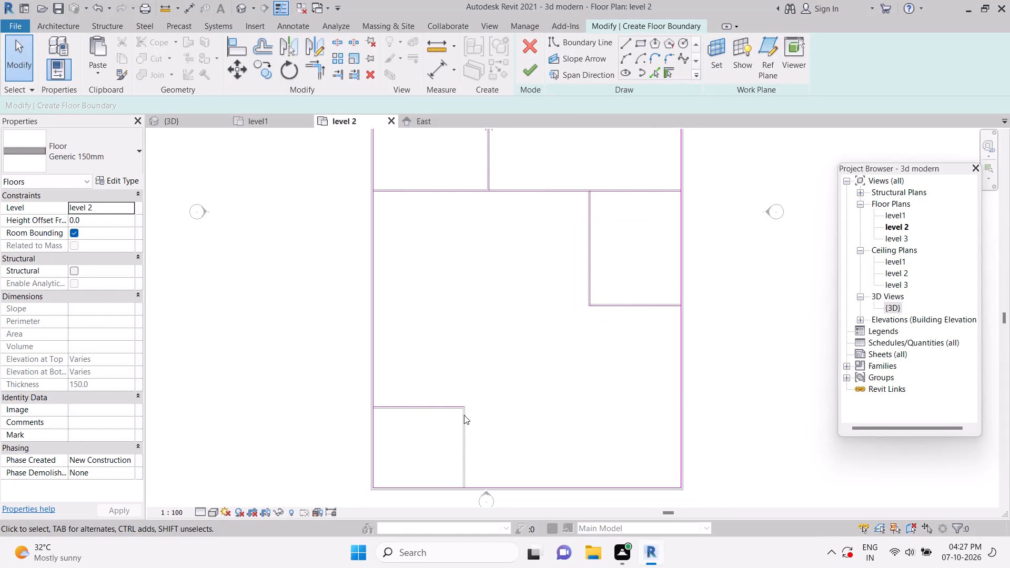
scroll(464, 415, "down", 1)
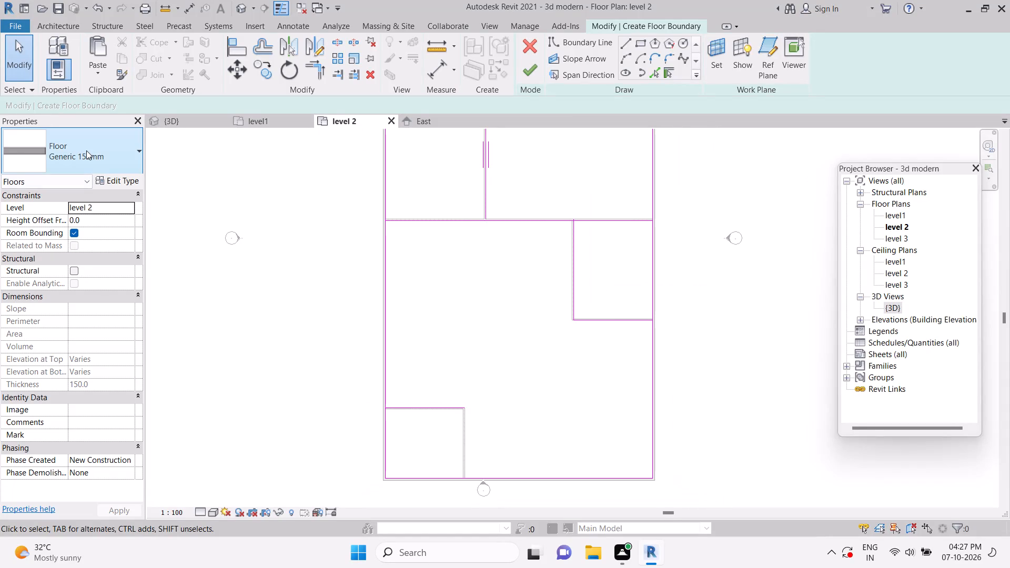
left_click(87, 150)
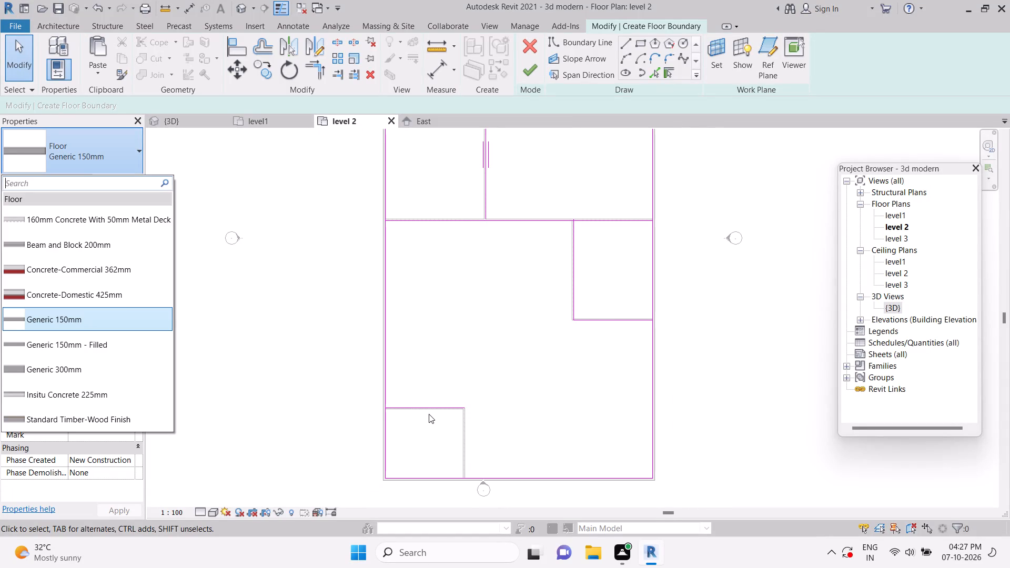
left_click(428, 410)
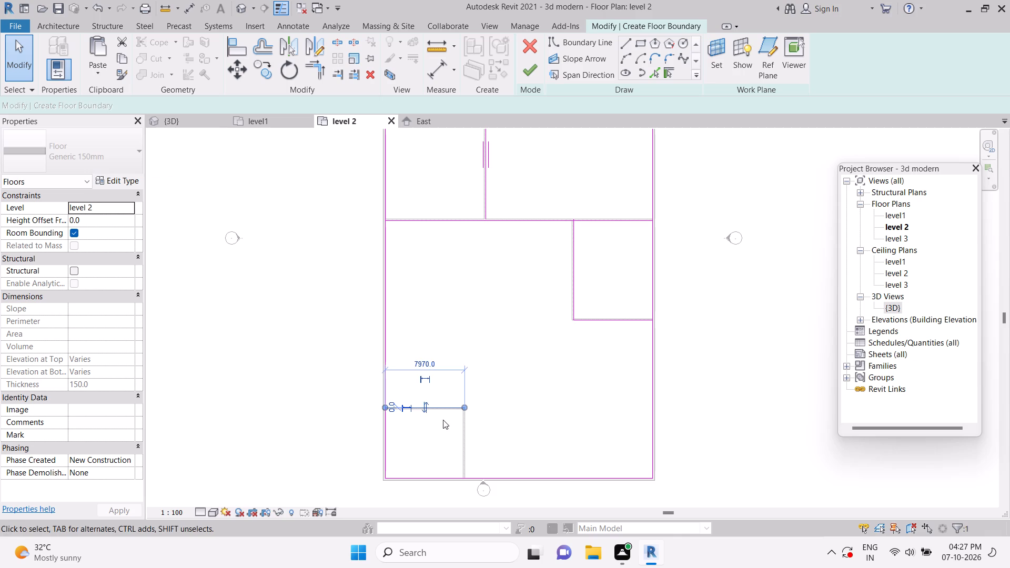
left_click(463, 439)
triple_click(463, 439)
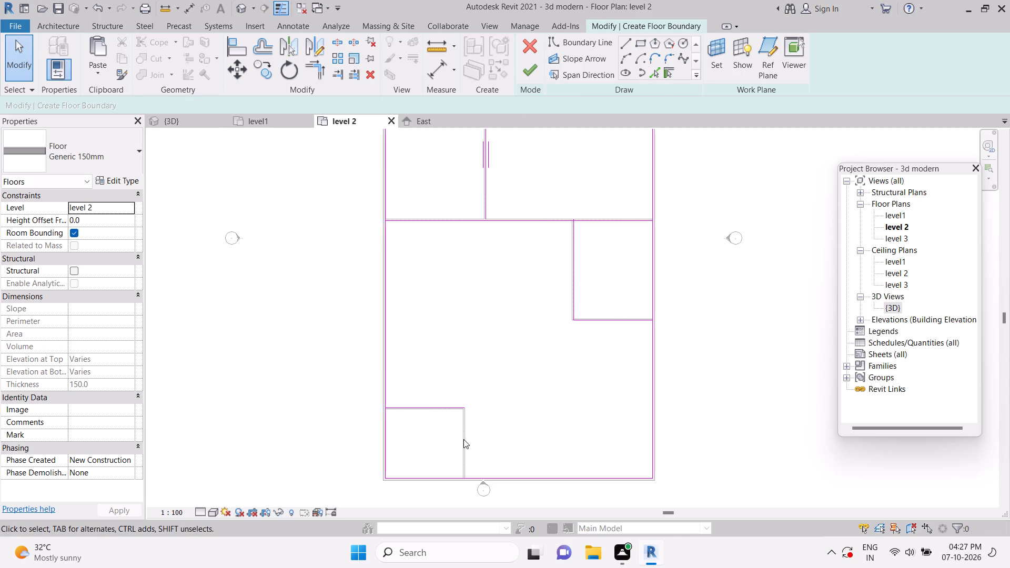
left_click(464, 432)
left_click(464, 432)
Try to finish the level 2 floor sketch, then quit sketching and discard the floor.
left_click(522, 78)
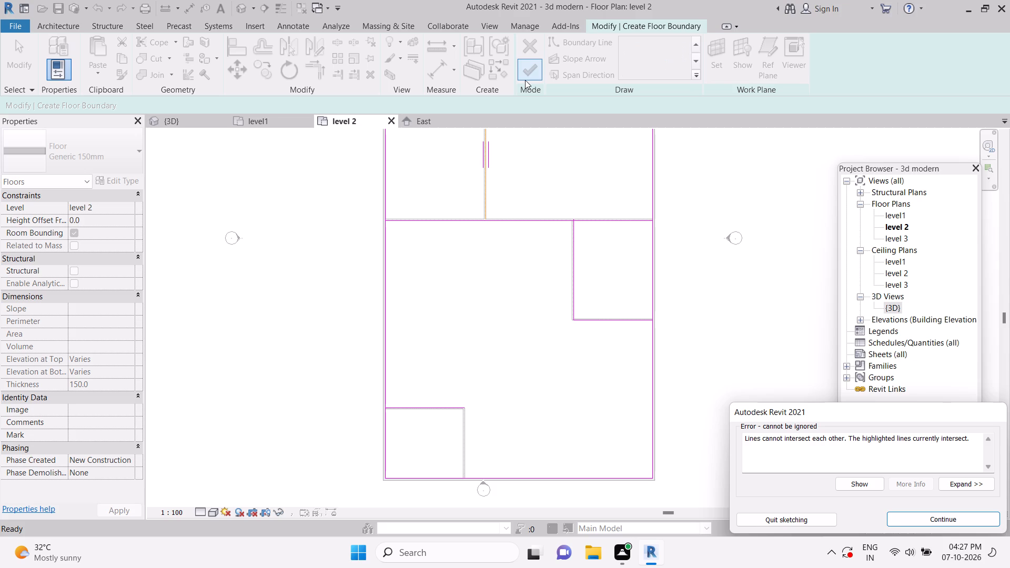
scroll(600, 416, "down", 2)
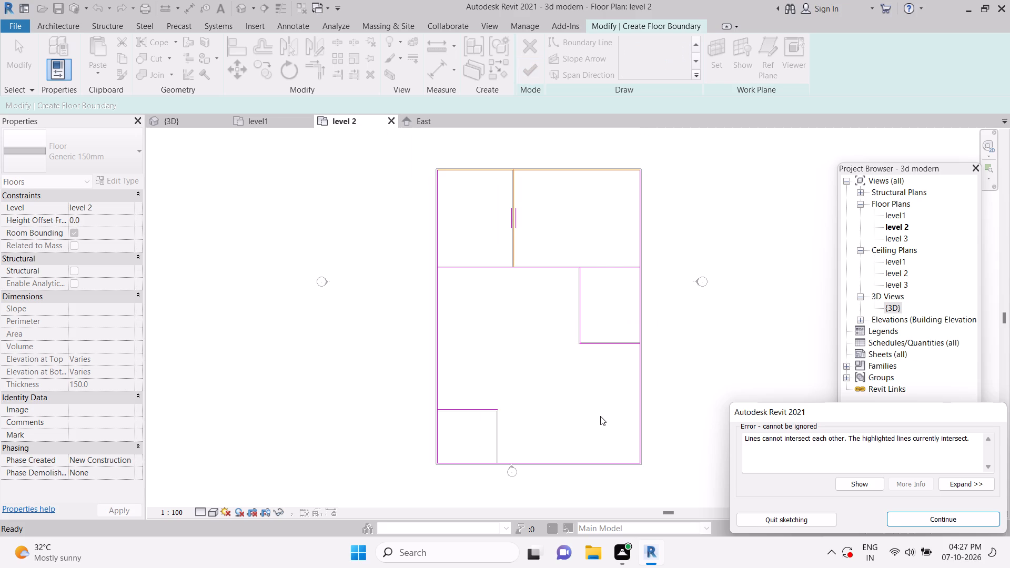
scroll(600, 416, "up", 1)
scroll(600, 416, "down", 1)
left_click(766, 518)
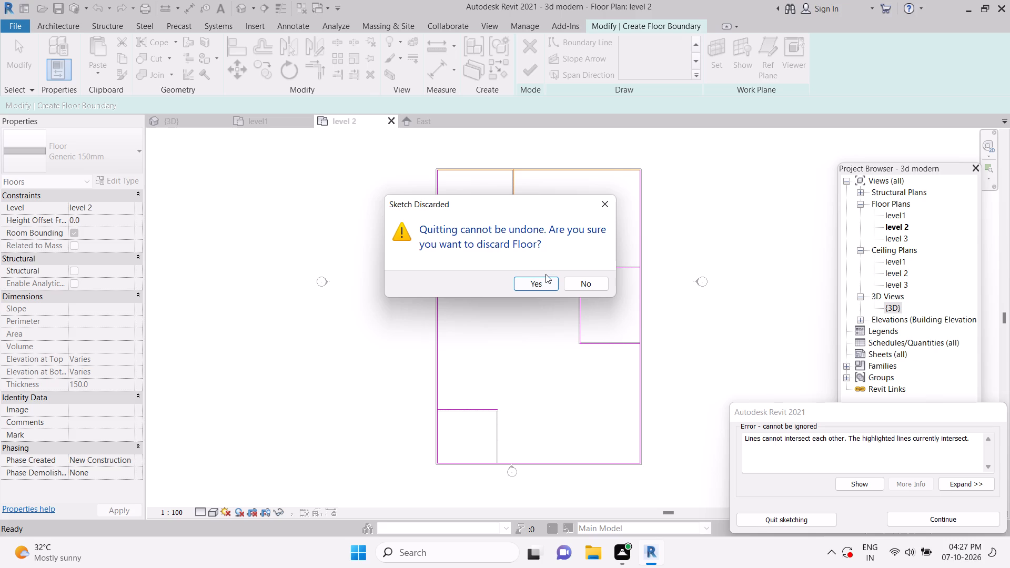
left_click(547, 277)
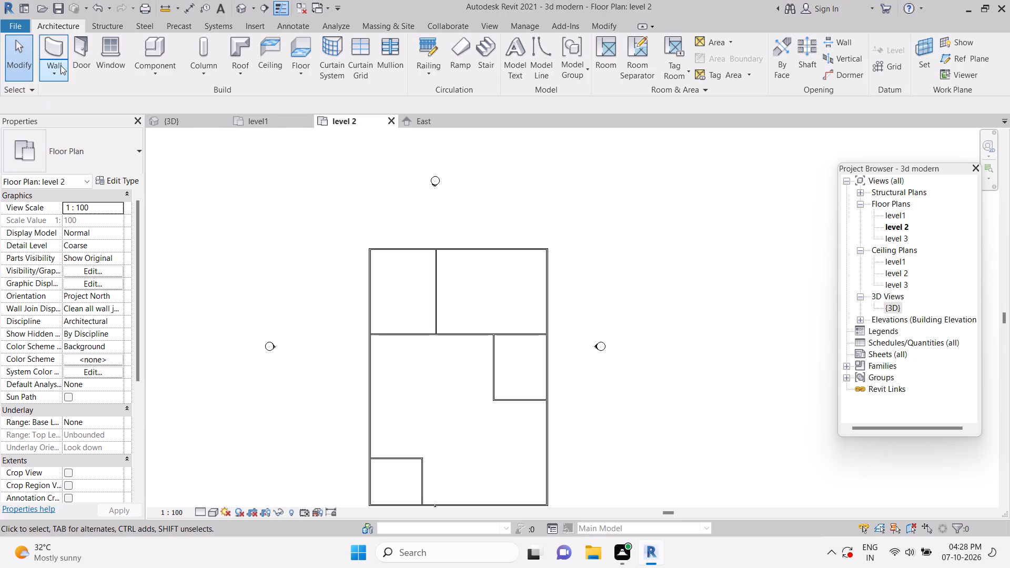
Start a new Generic 150mm floor on level 2 and pick the west, north, east and south exterior walls as its boundary.
left_click(67, 24)
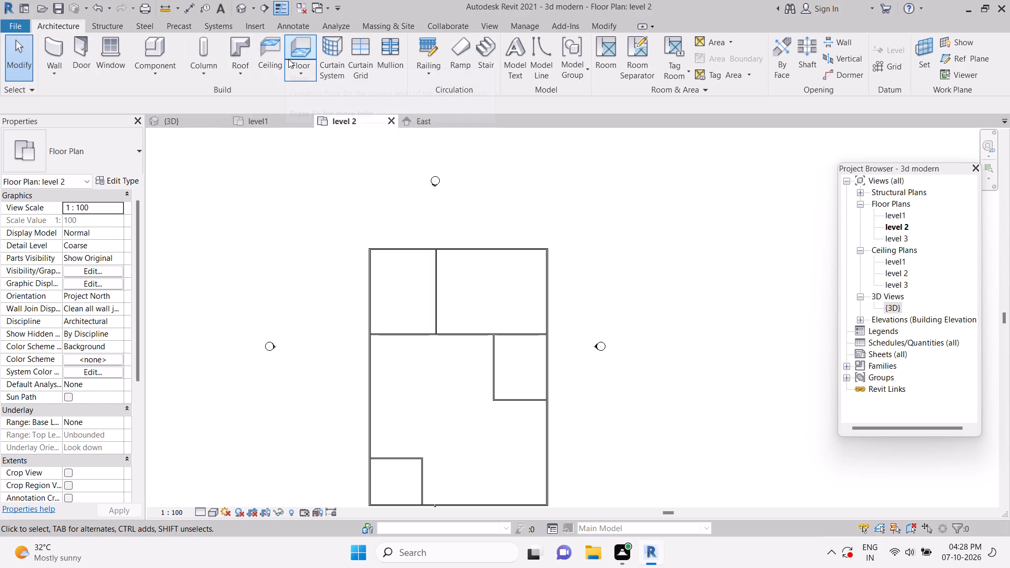
left_click(305, 55)
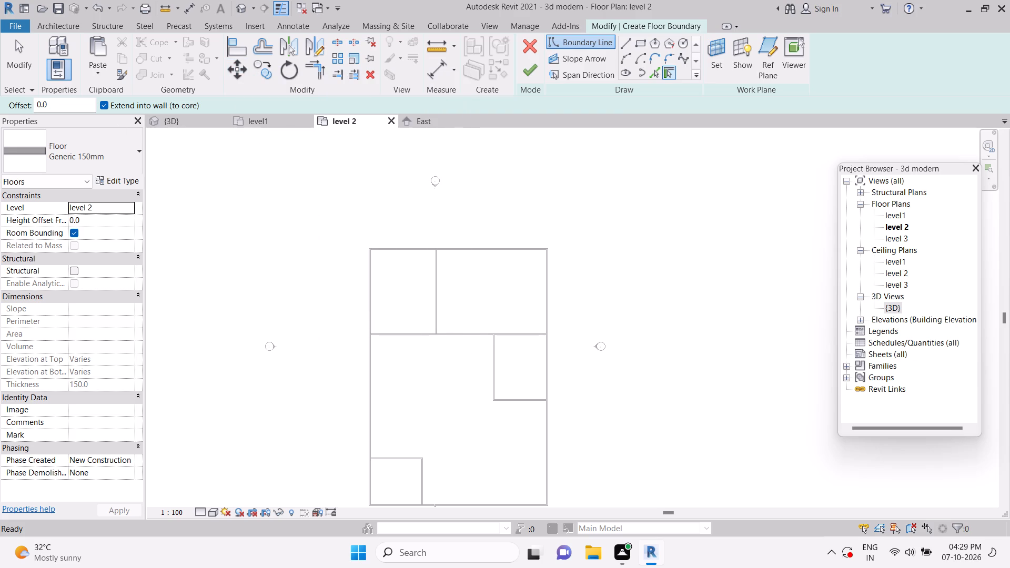
left_click(170, 105)
left_click(170, 105)
left_click(367, 256)
left_click(398, 249)
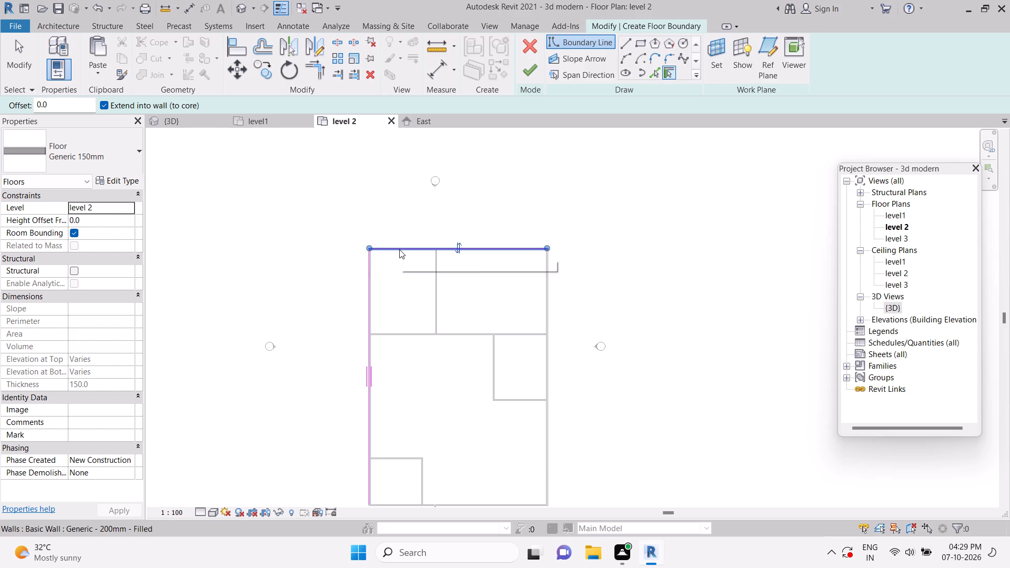
left_click(549, 336)
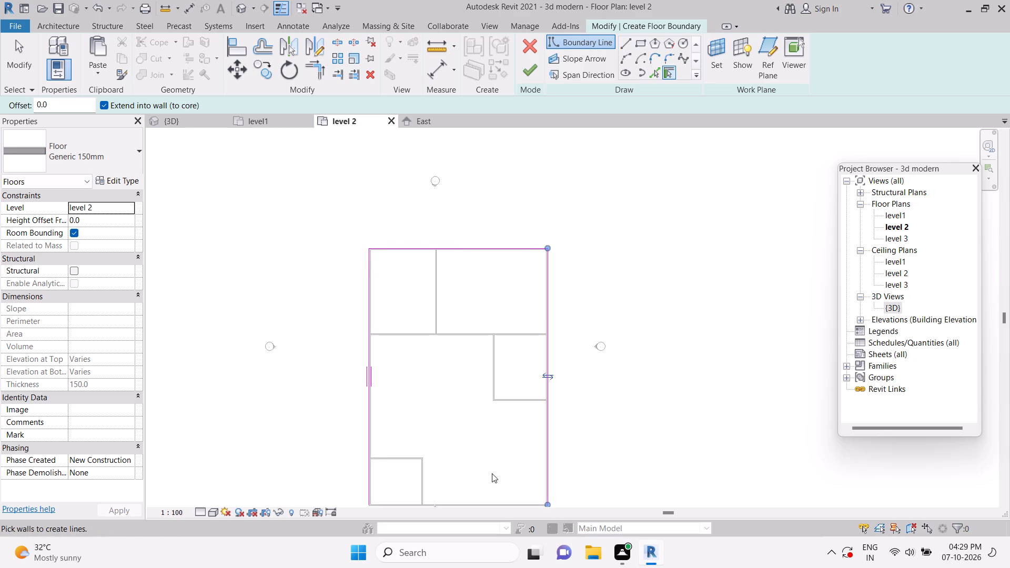
left_click(501, 505)
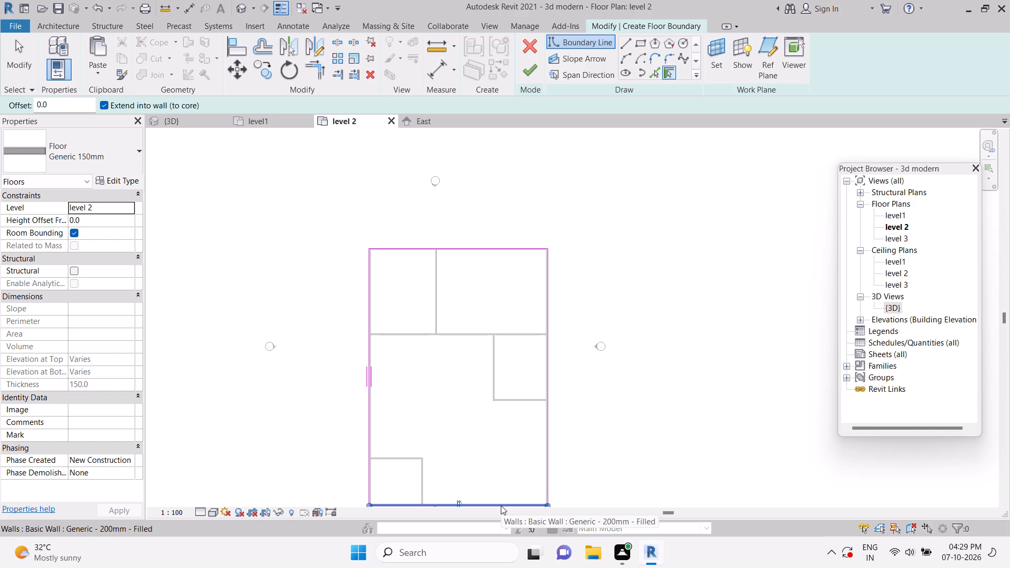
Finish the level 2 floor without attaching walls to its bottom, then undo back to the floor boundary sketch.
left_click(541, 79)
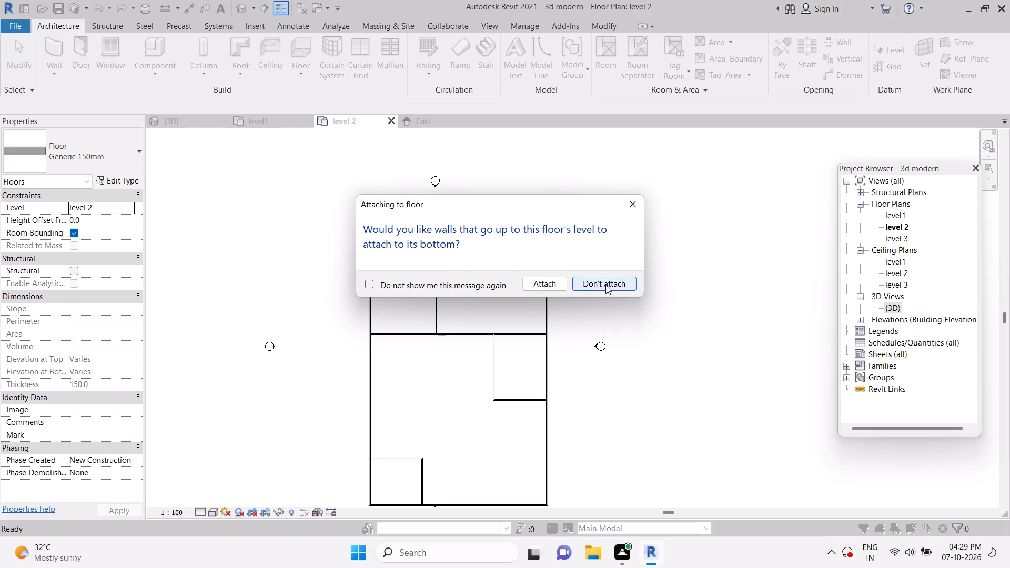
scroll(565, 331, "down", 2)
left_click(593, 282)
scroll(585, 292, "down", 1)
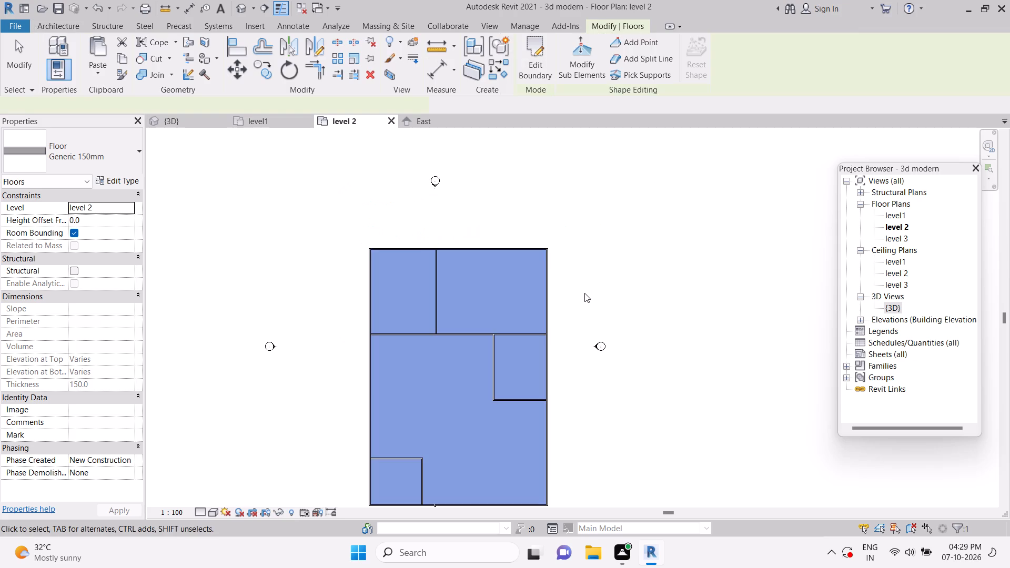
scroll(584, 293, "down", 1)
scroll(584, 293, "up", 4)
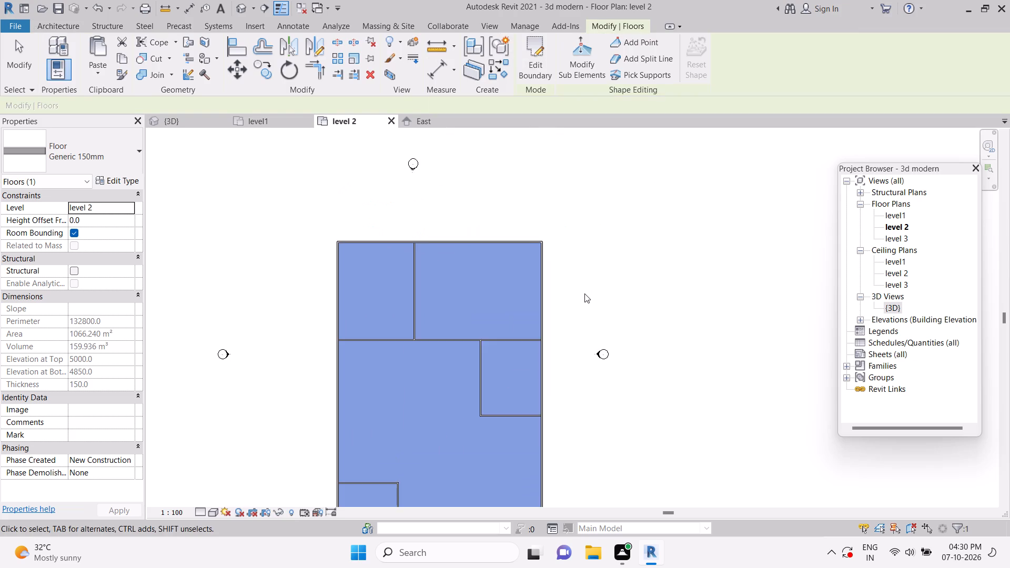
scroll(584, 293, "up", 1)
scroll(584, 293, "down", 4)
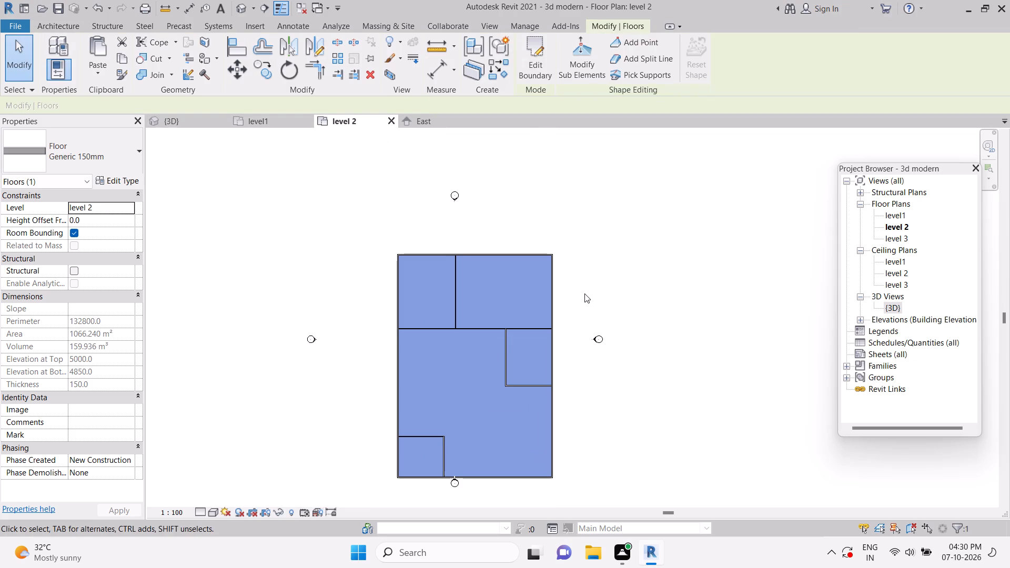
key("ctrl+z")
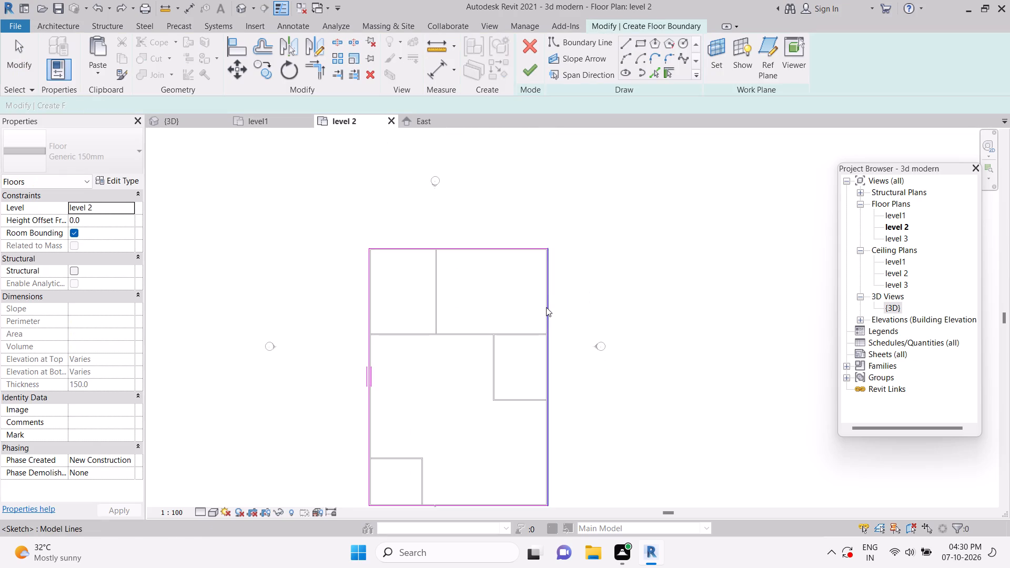
Finish the level 2 floor sketch, attach the walls that reach its level to the floor's bottom, and deselect the floor.
scroll(544, 308, "up", 5)
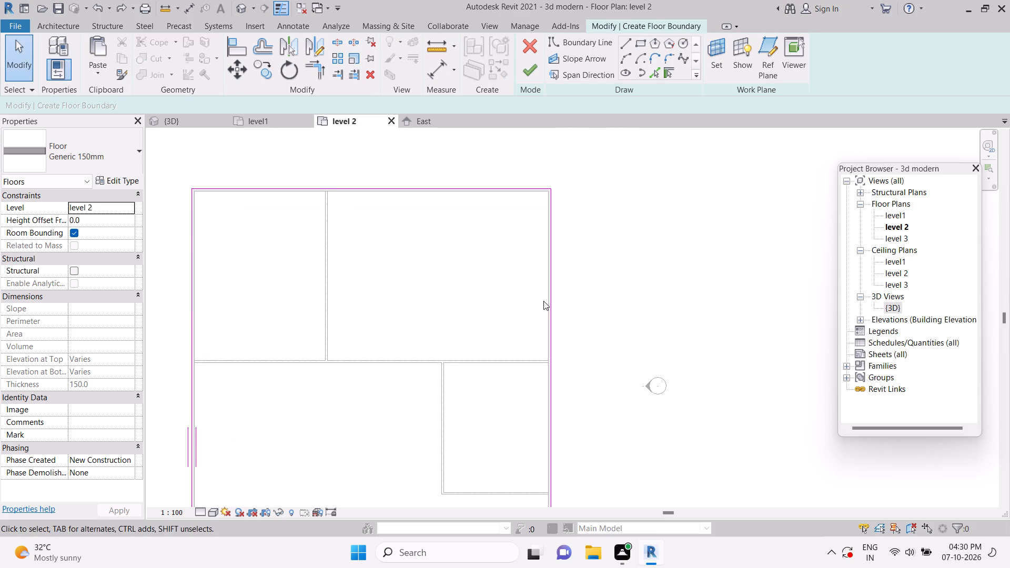
scroll(543, 301, "down", 6)
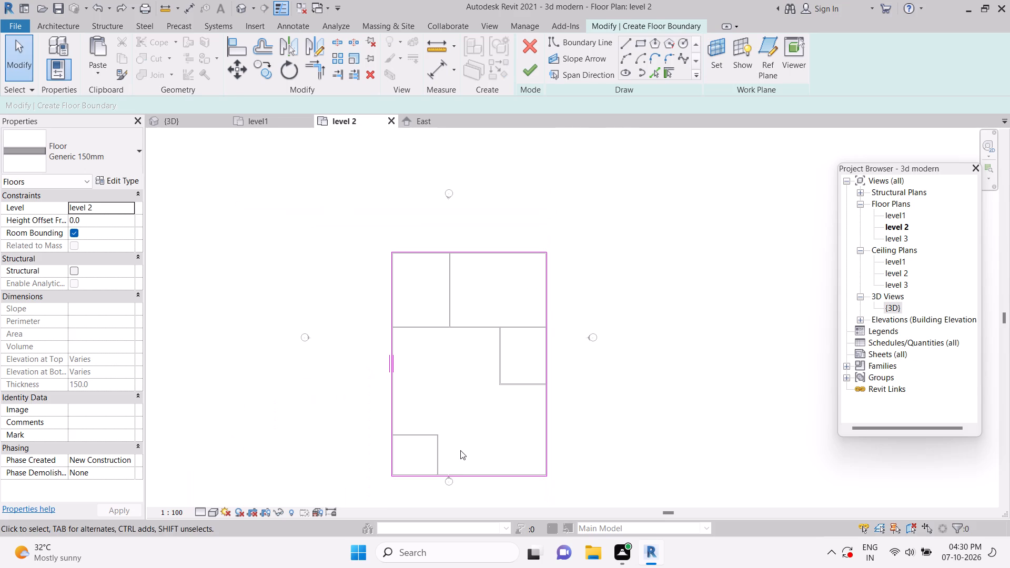
left_click(527, 69)
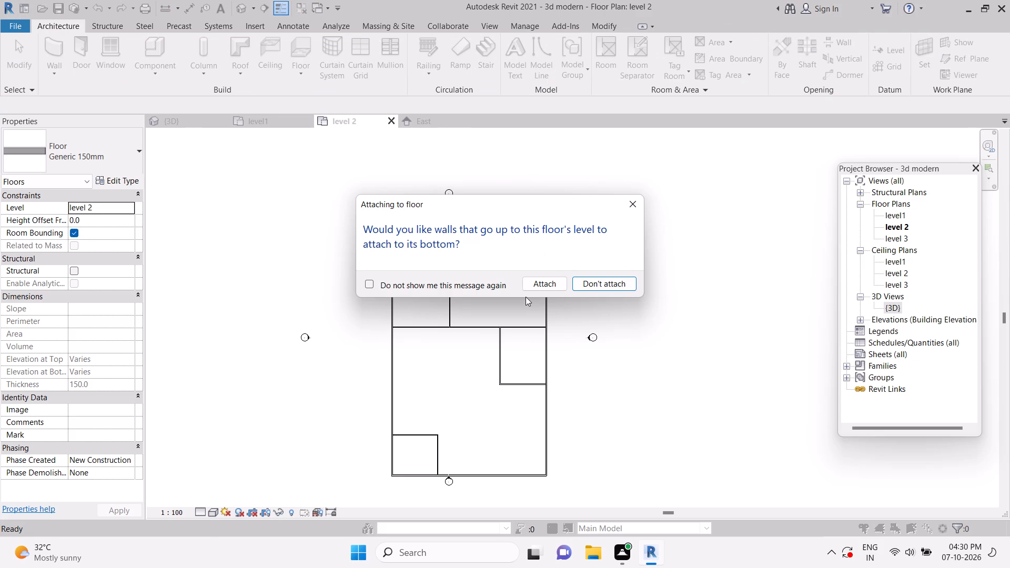
left_click(553, 288)
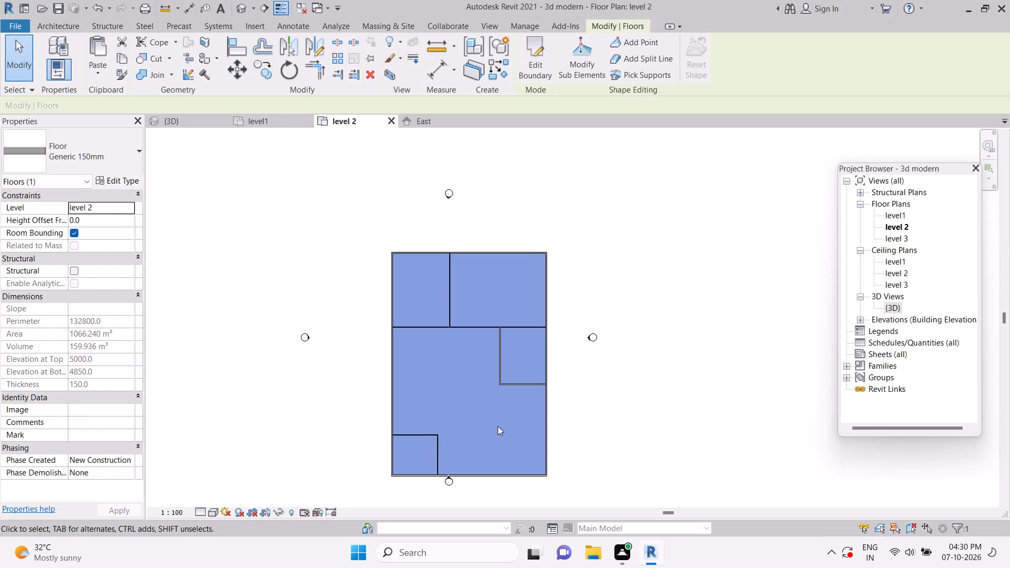
scroll(517, 403, "up", 7)
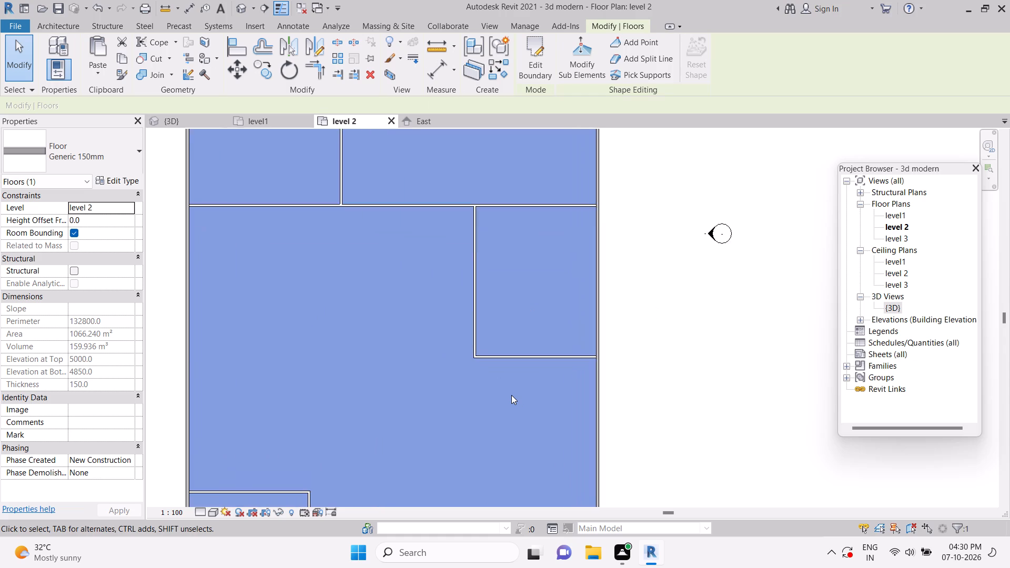
scroll(511, 395, "up", 1)
scroll(511, 395, "down", 7)
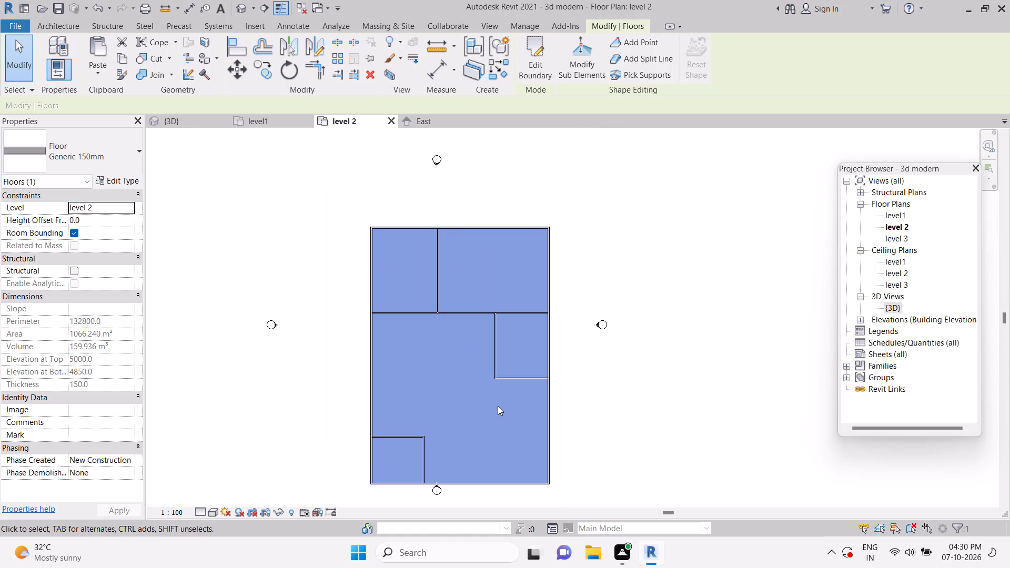
left_click(395, 361)
left_click(396, 361)
double_click(396, 361)
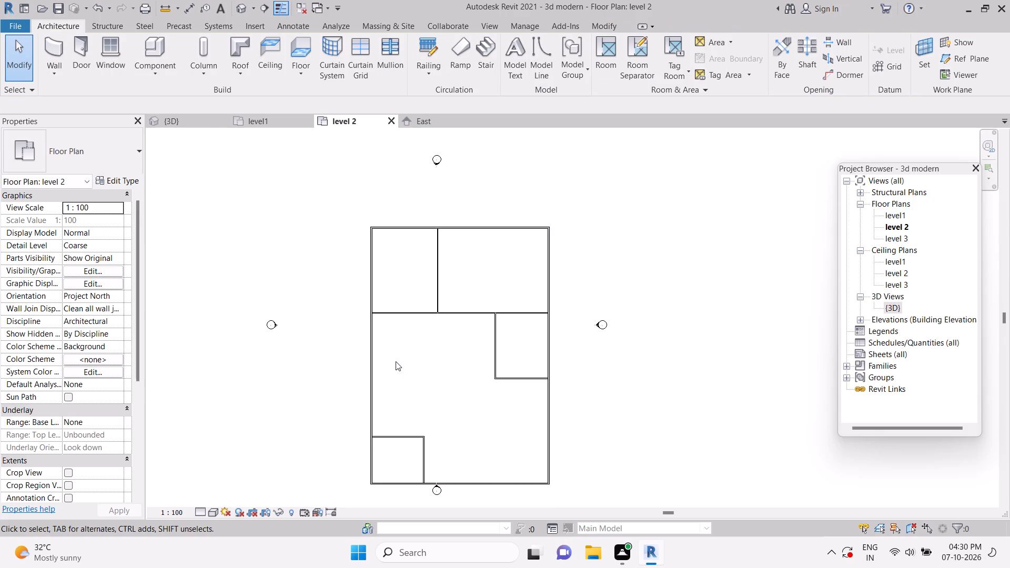
Examine the building in the 3D view and inspect the north partition of the small south-west room on level 2.
left_click(205, 122)
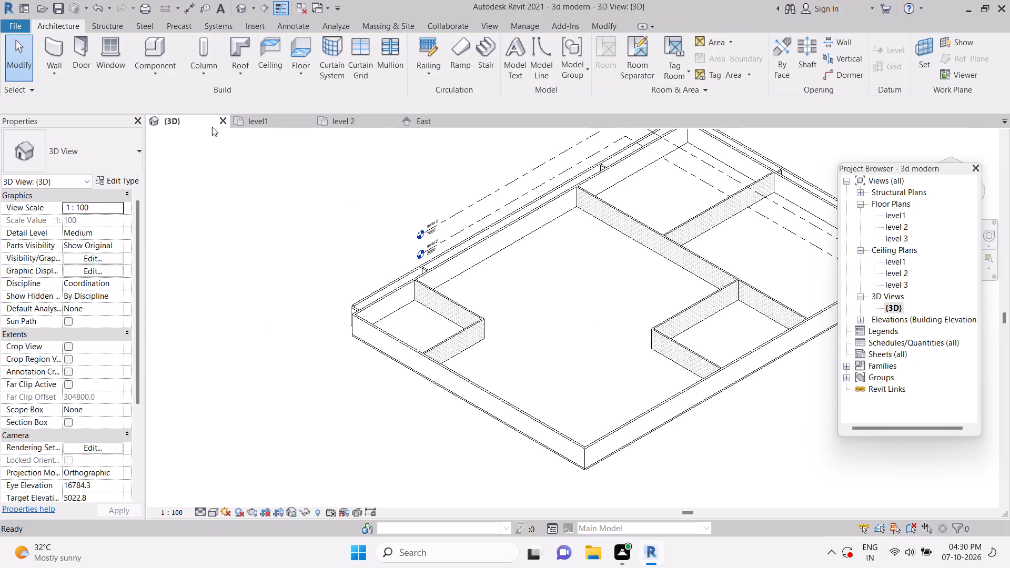
scroll(427, 306, "down", 1)
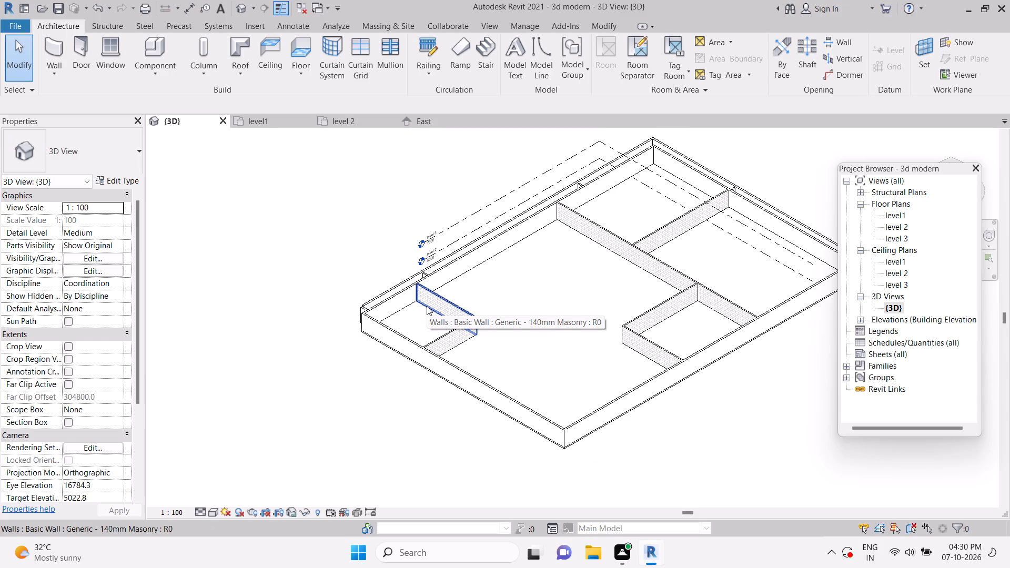
left_click(432, 301)
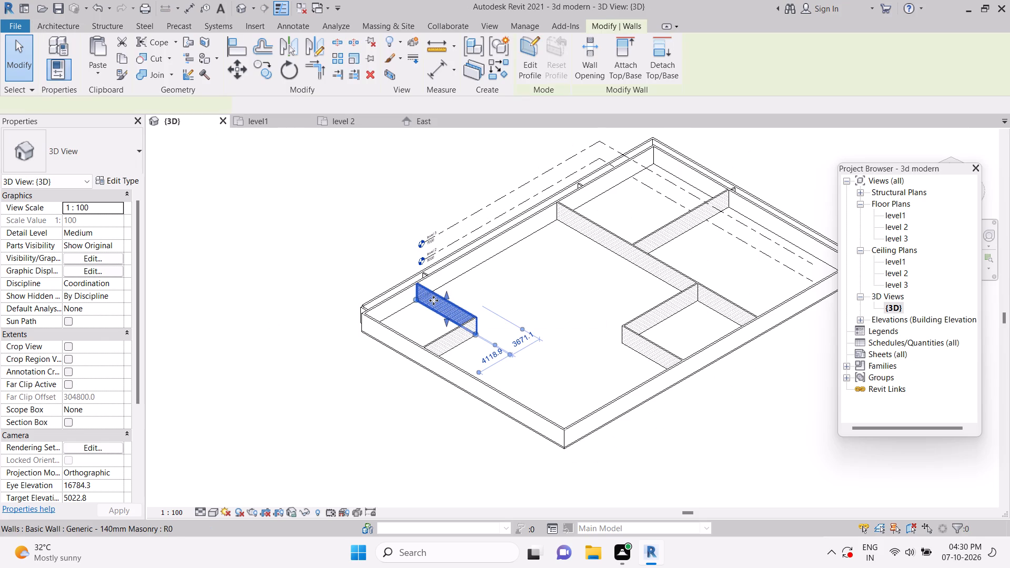
Open the level1 floor plan and clear the wall selection.
left_click(279, 122)
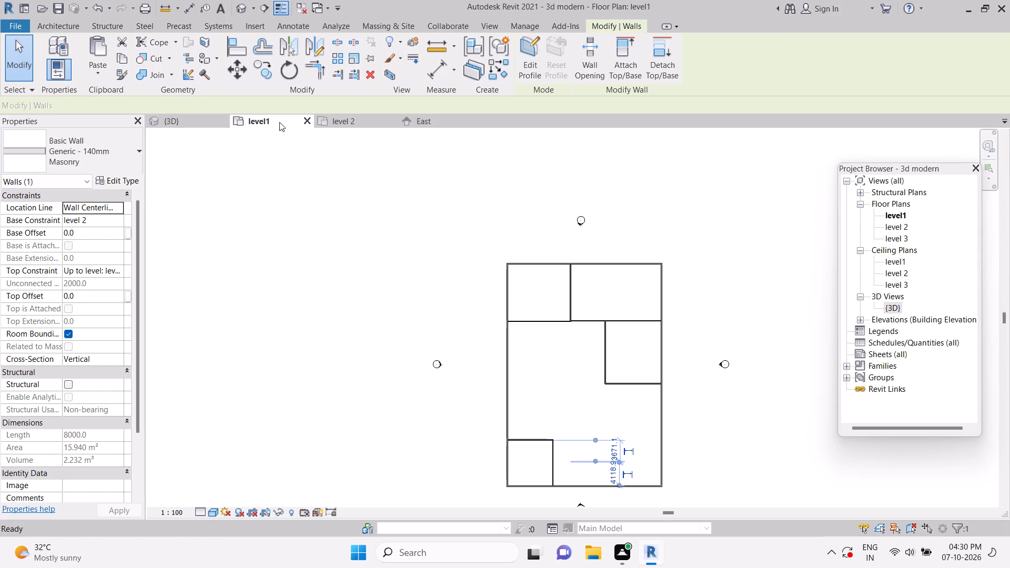
left_click(382, 279)
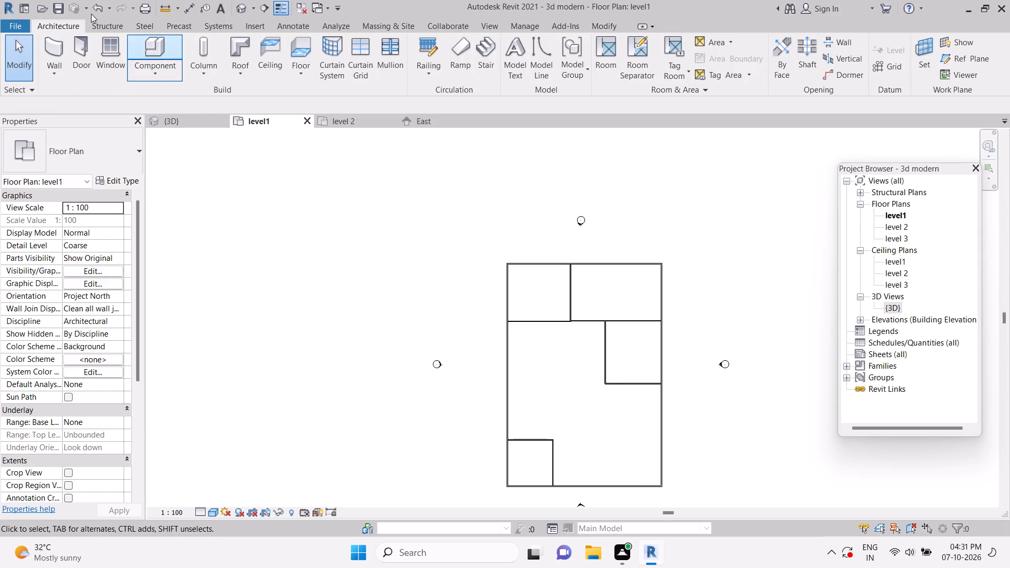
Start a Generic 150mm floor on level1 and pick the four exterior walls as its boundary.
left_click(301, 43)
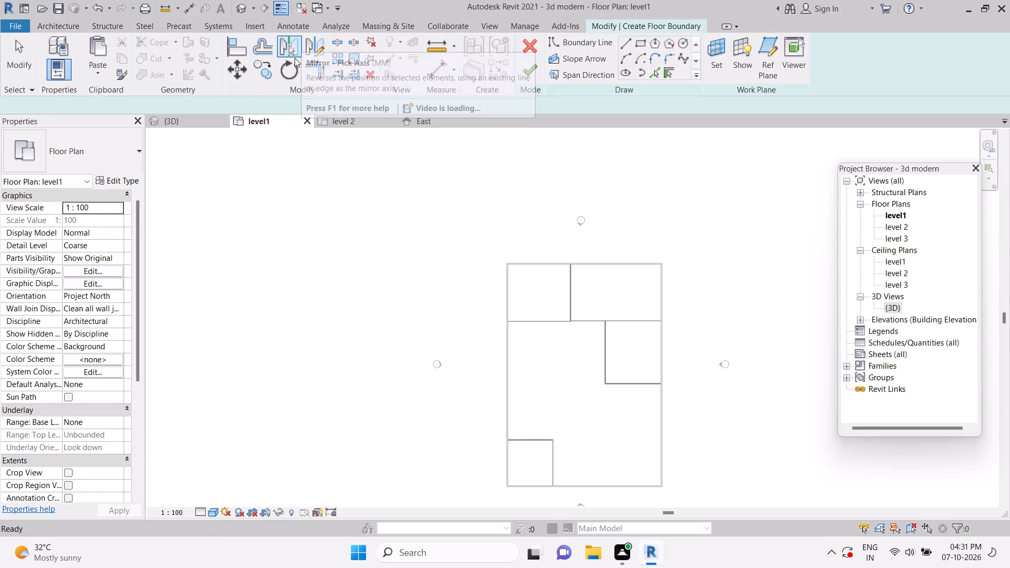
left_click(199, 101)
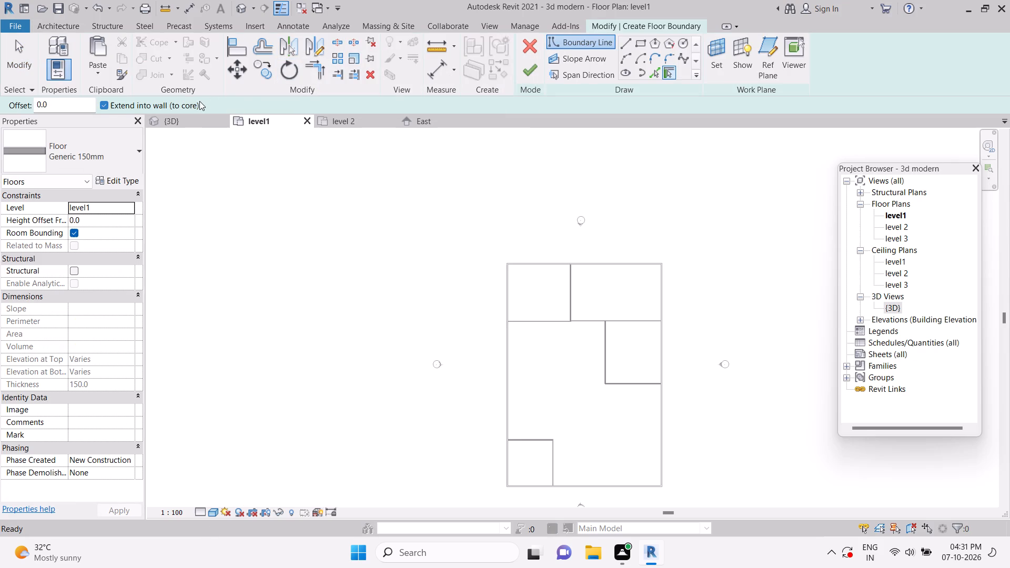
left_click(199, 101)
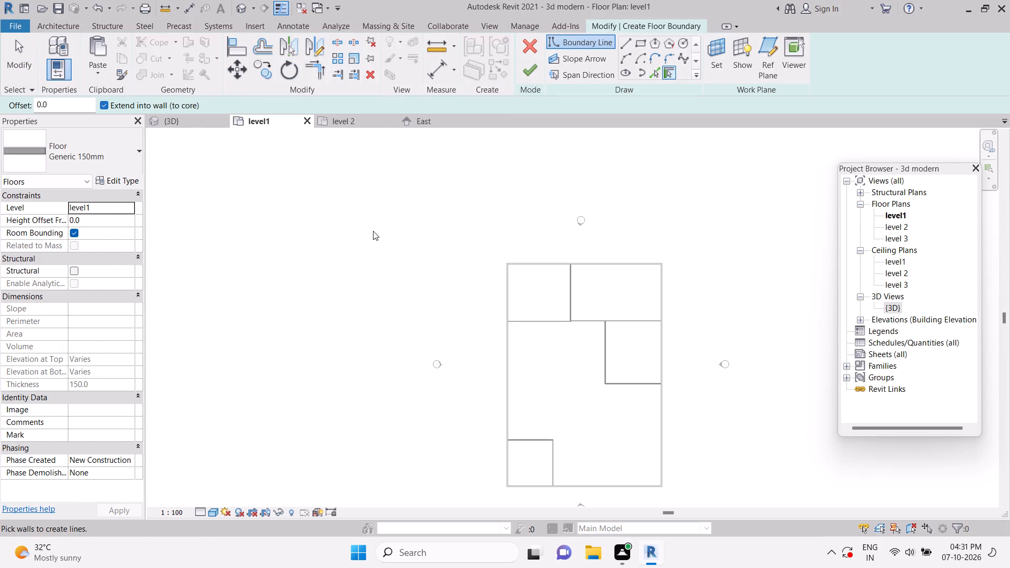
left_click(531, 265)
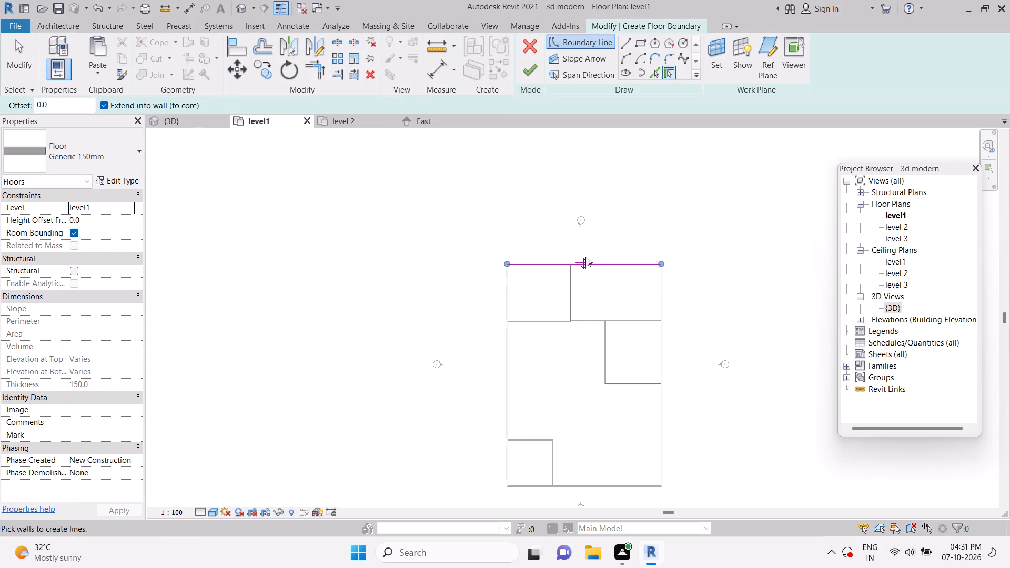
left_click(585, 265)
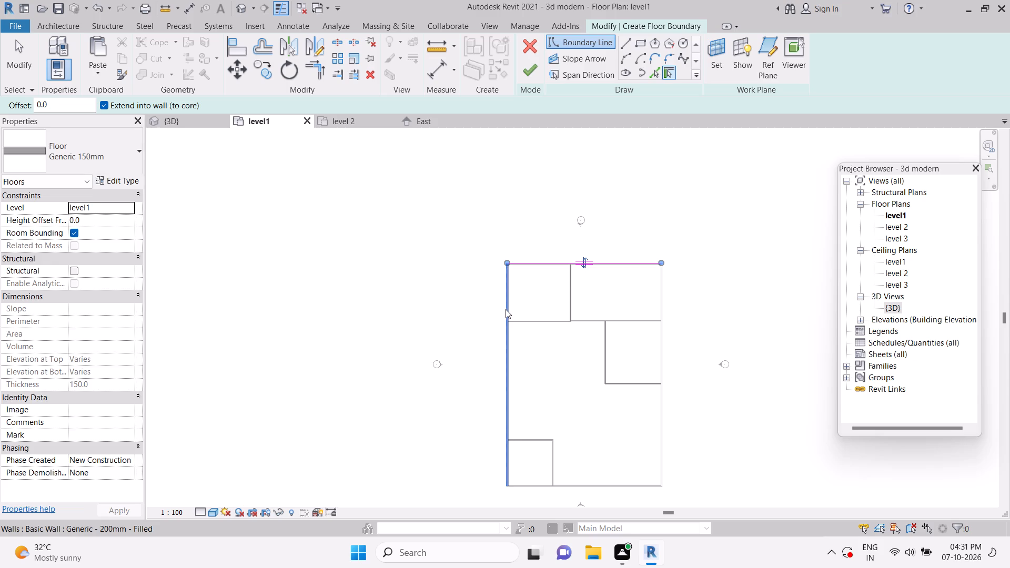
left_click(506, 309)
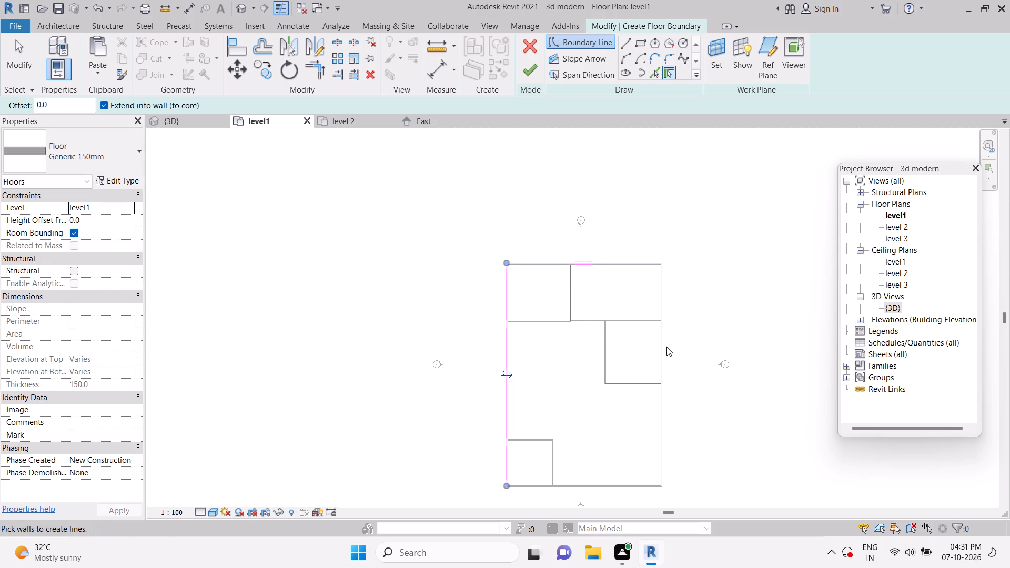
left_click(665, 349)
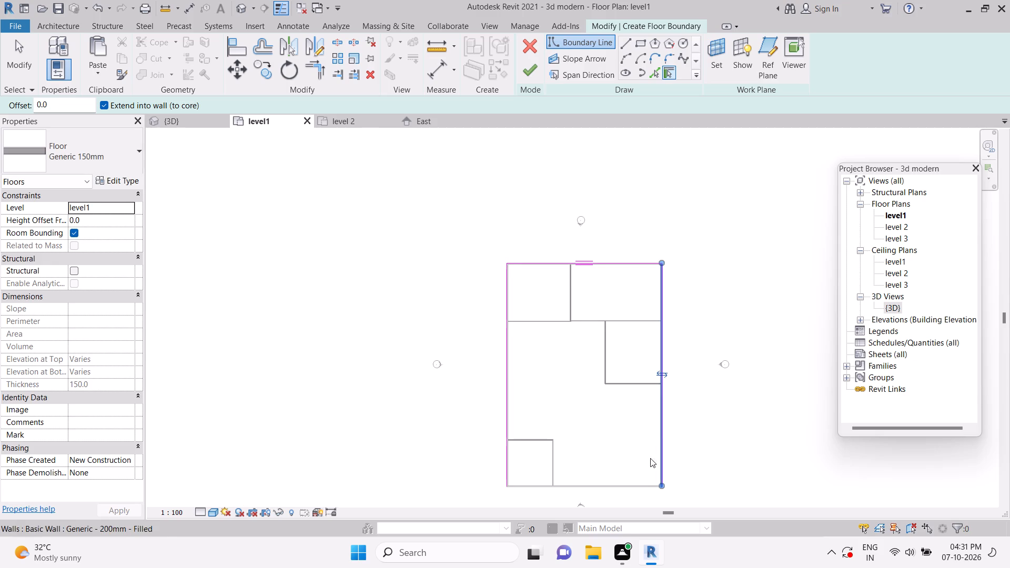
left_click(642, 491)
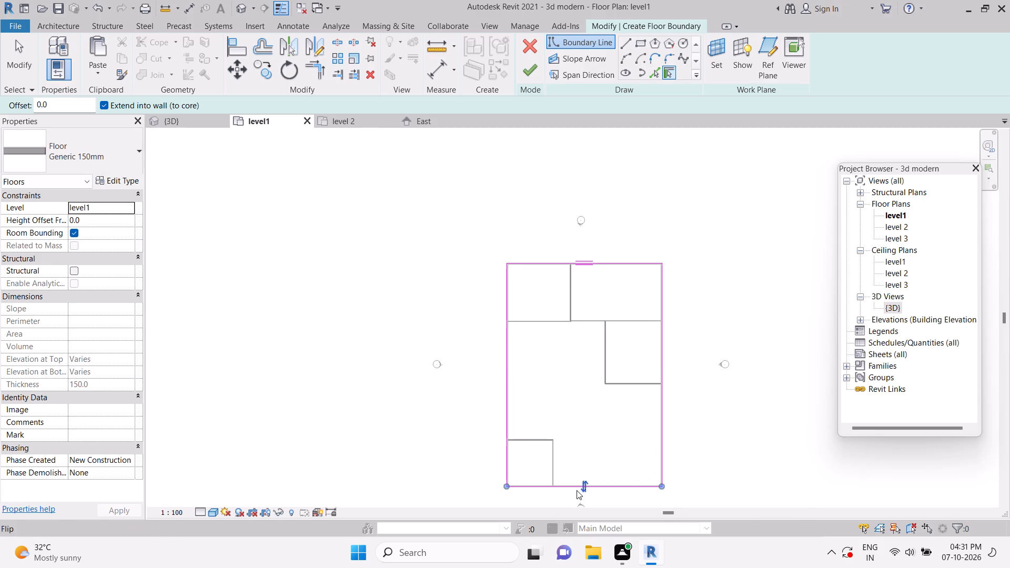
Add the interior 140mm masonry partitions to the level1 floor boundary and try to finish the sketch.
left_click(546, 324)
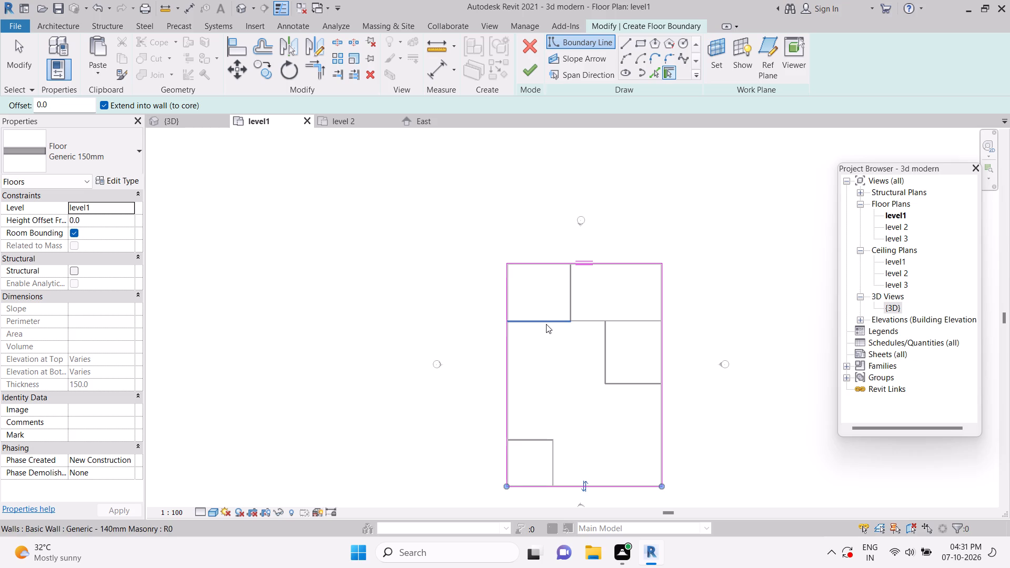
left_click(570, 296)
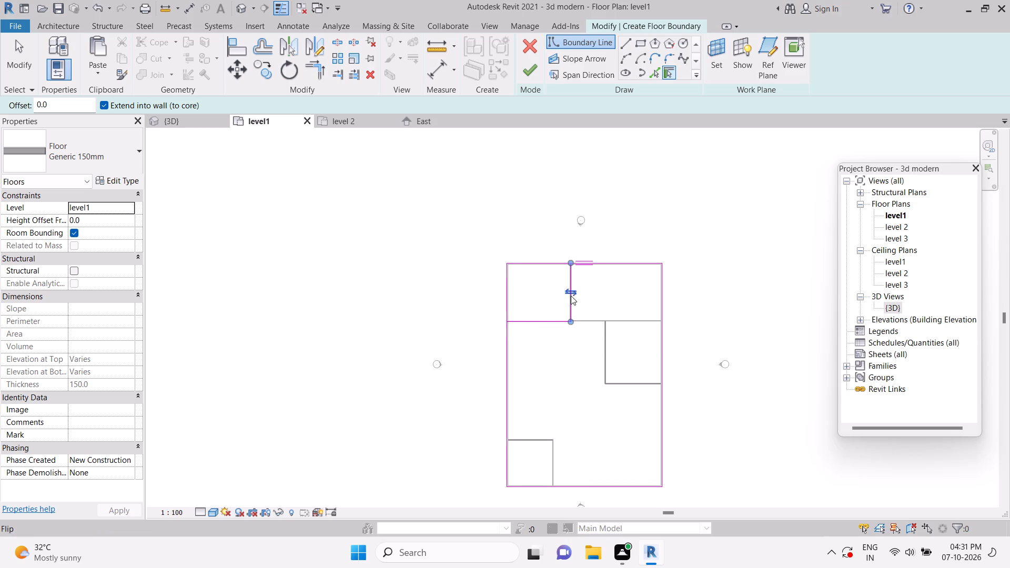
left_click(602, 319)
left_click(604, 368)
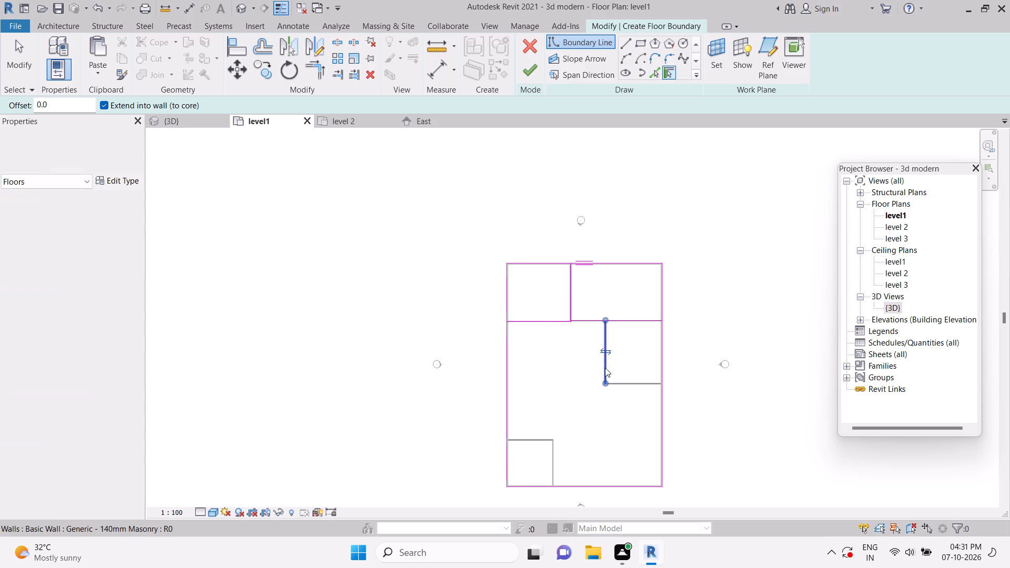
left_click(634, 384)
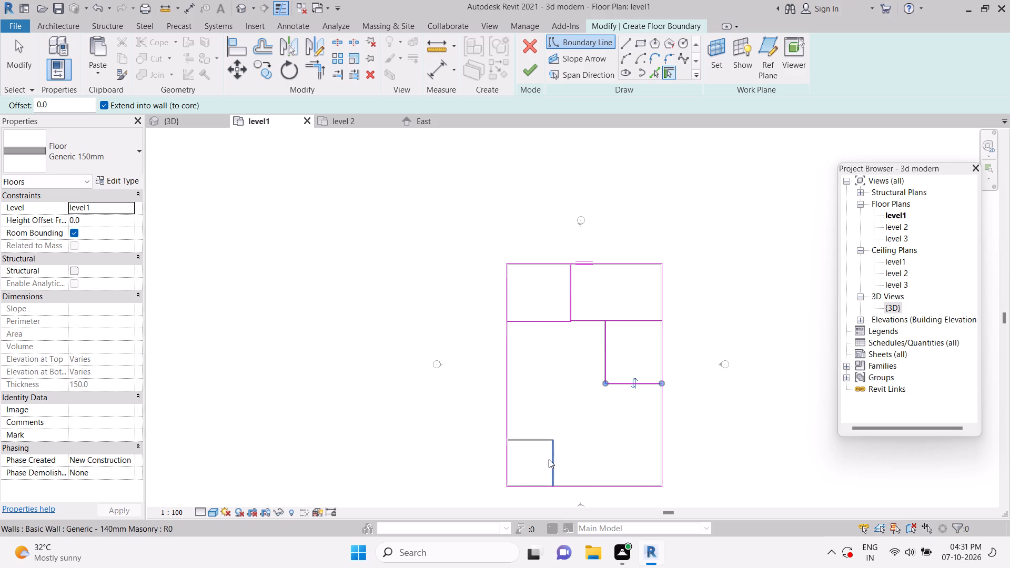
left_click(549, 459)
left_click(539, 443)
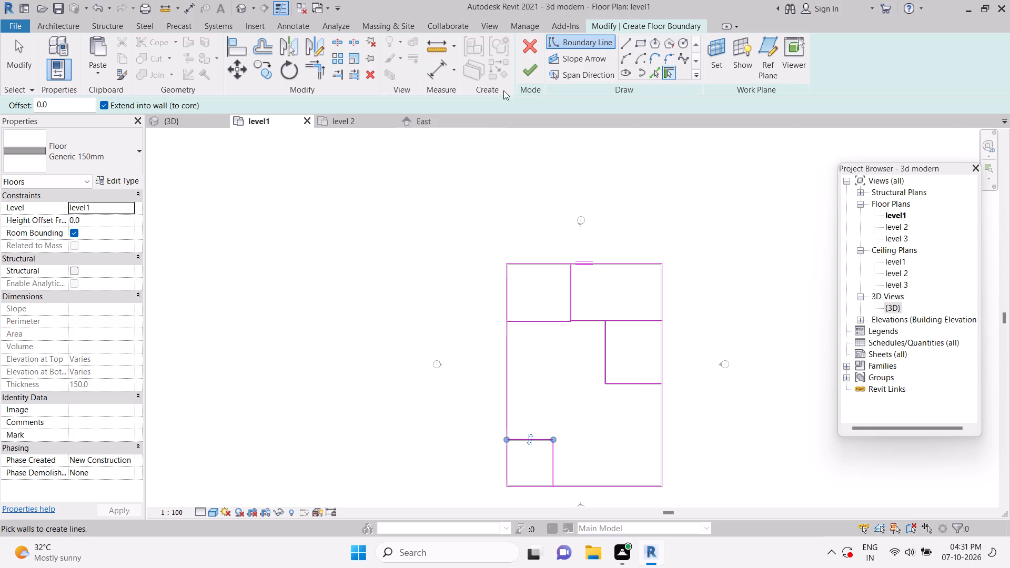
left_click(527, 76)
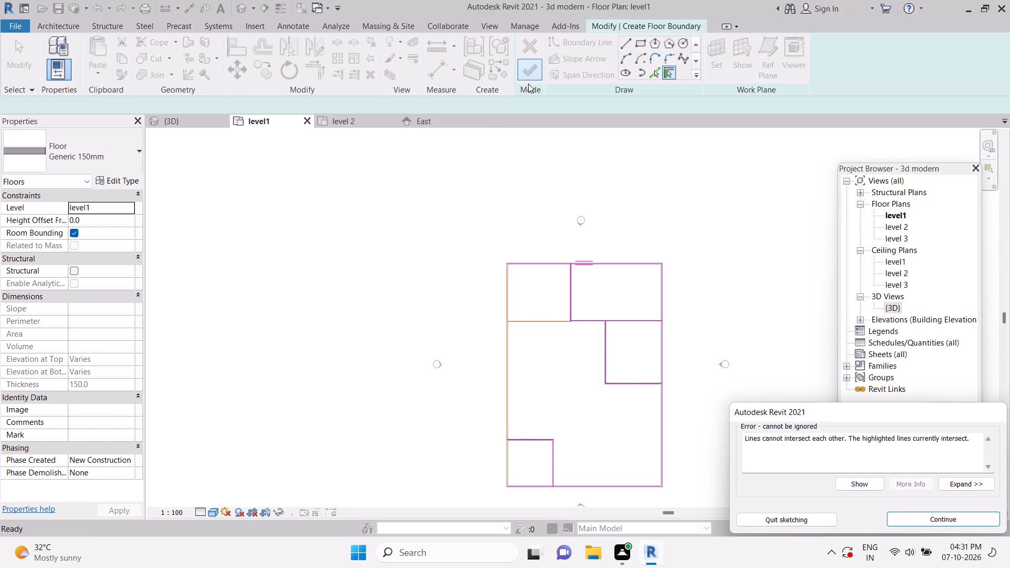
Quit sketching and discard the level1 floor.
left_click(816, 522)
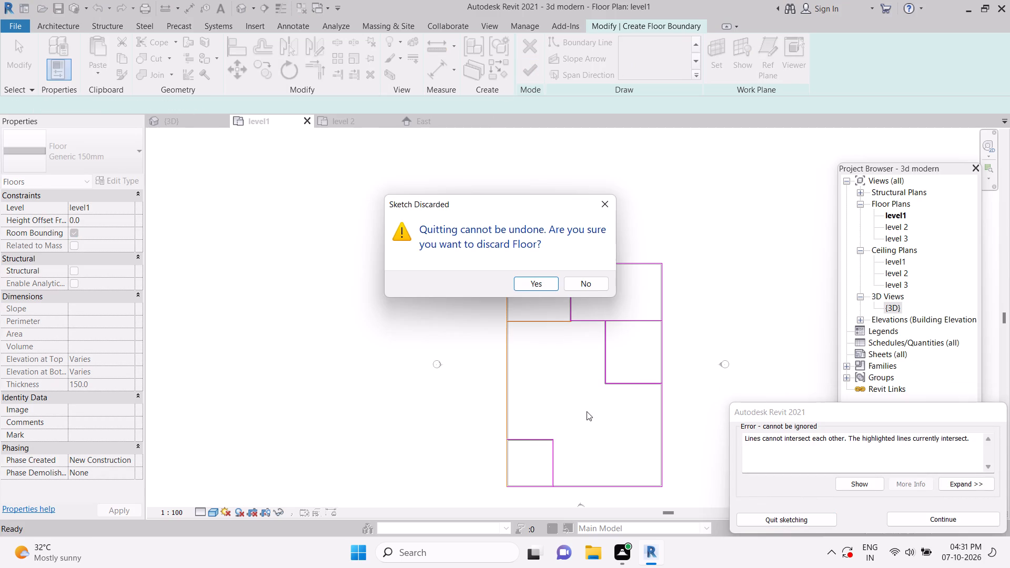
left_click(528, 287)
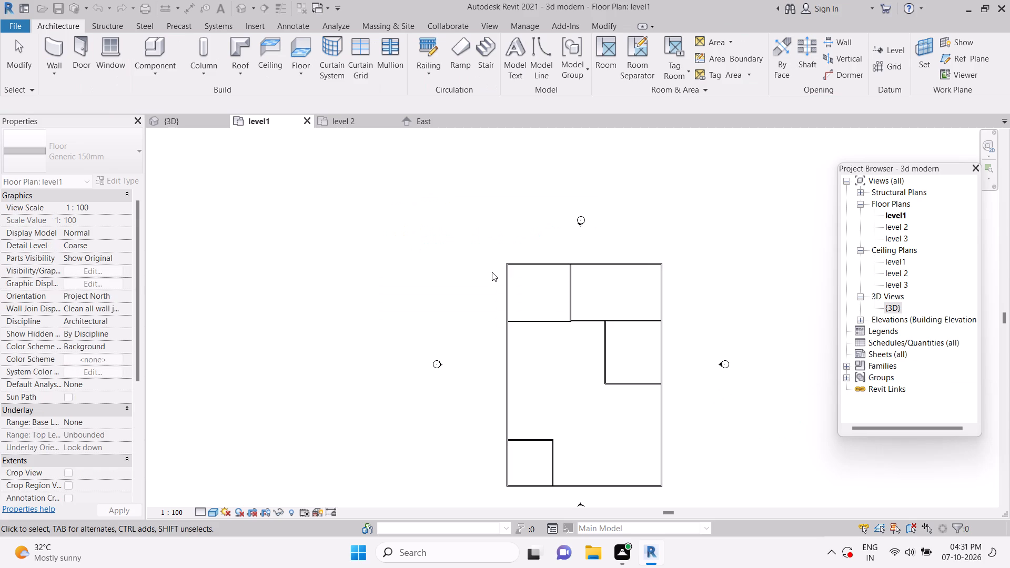
Create a Generic 150mm floor on level1 bounded only by the four exterior walls, with Extend into wall (to core) turned off.
left_click(295, 48)
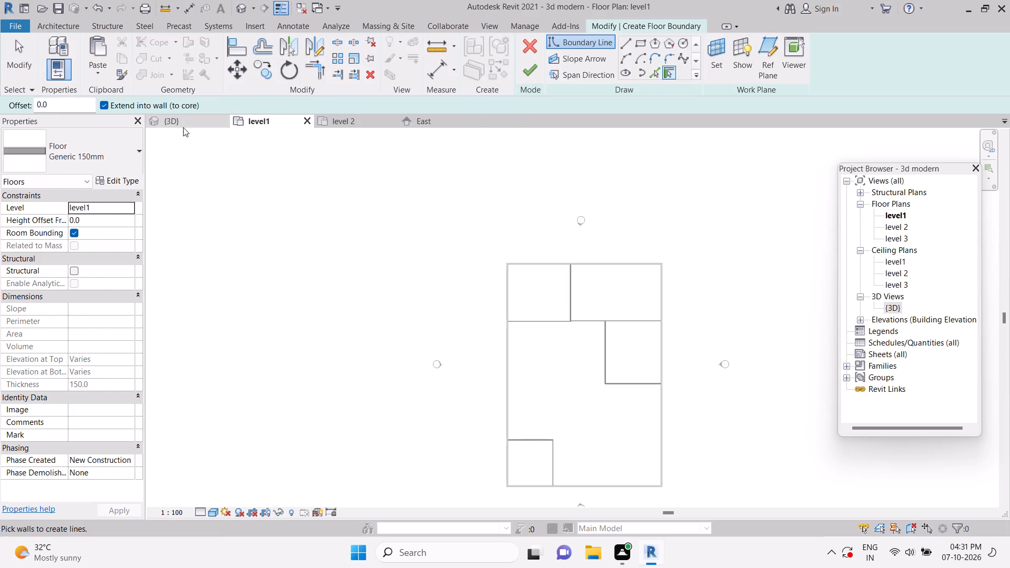
left_click(176, 103)
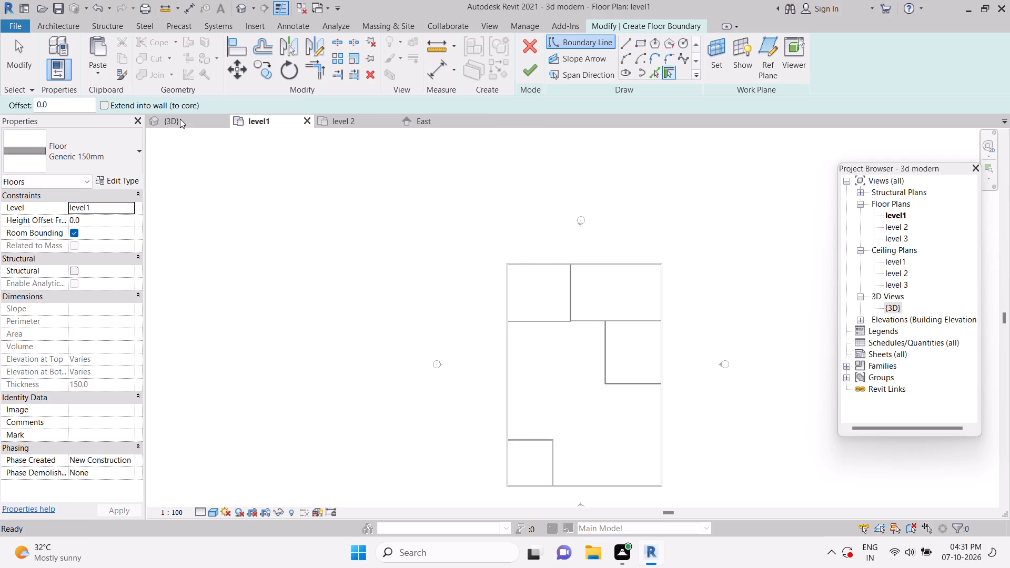
left_click(549, 258)
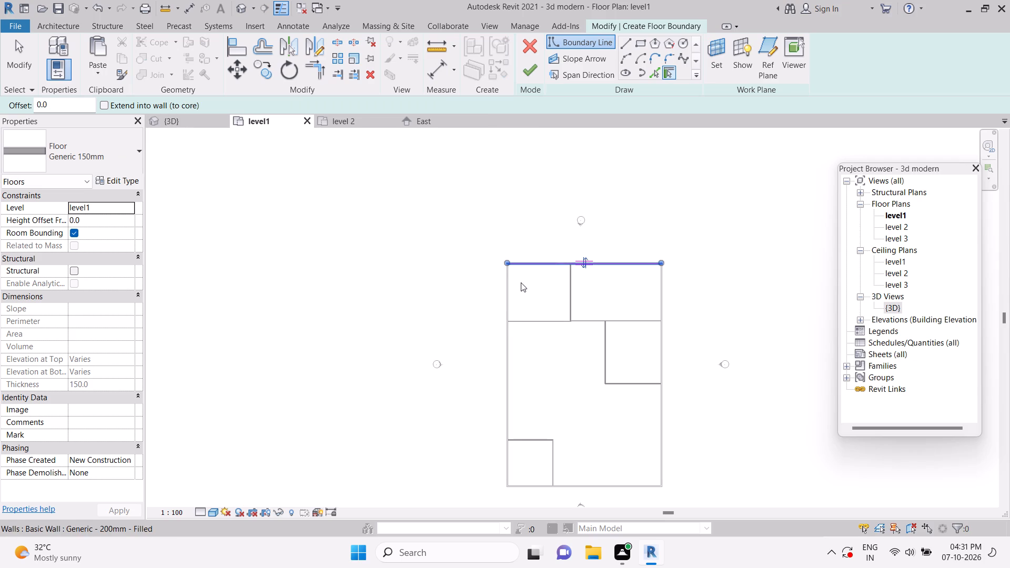
left_click(503, 353)
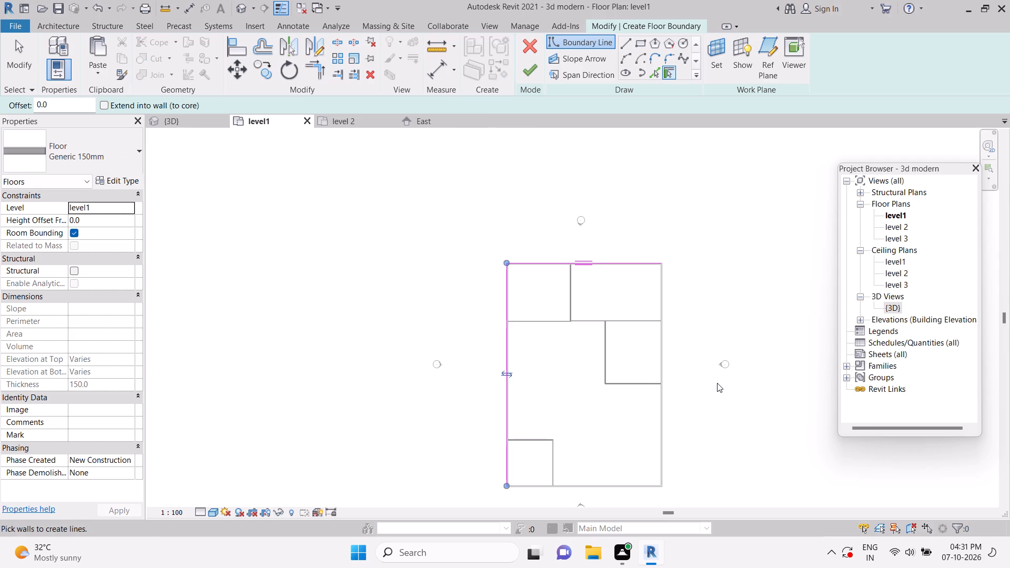
left_click(664, 404)
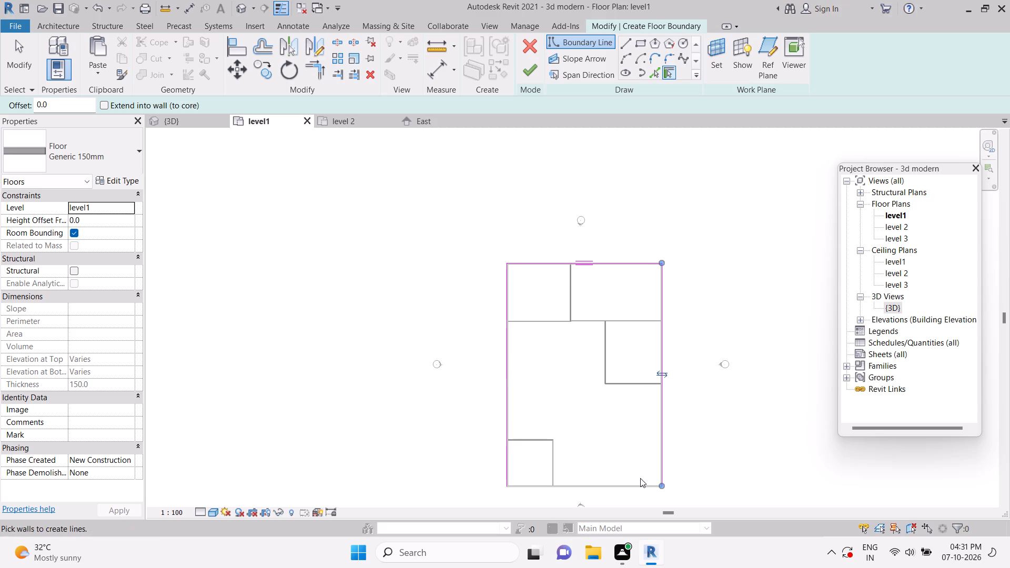
left_click(631, 489)
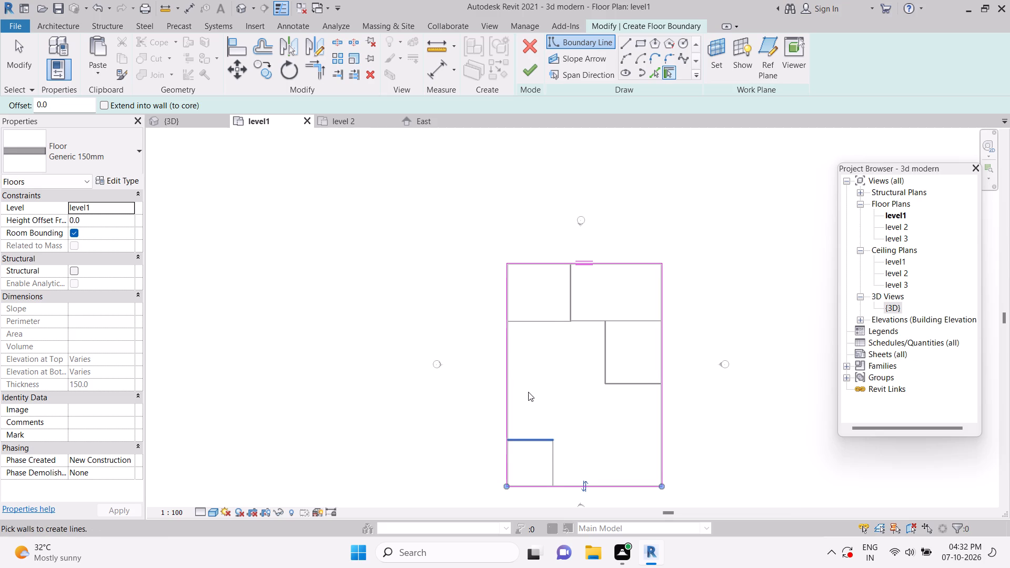
left_click(532, 75)
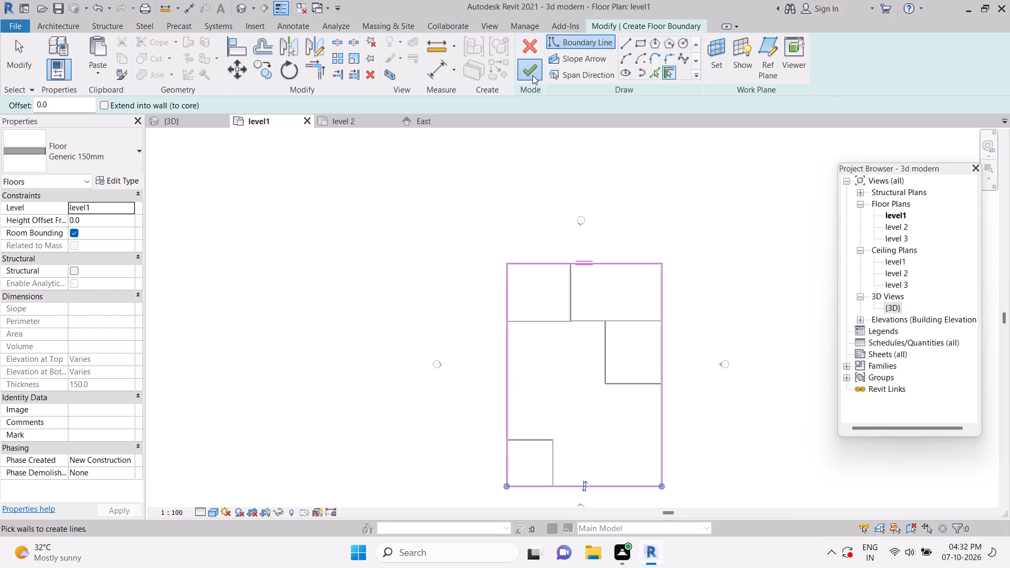
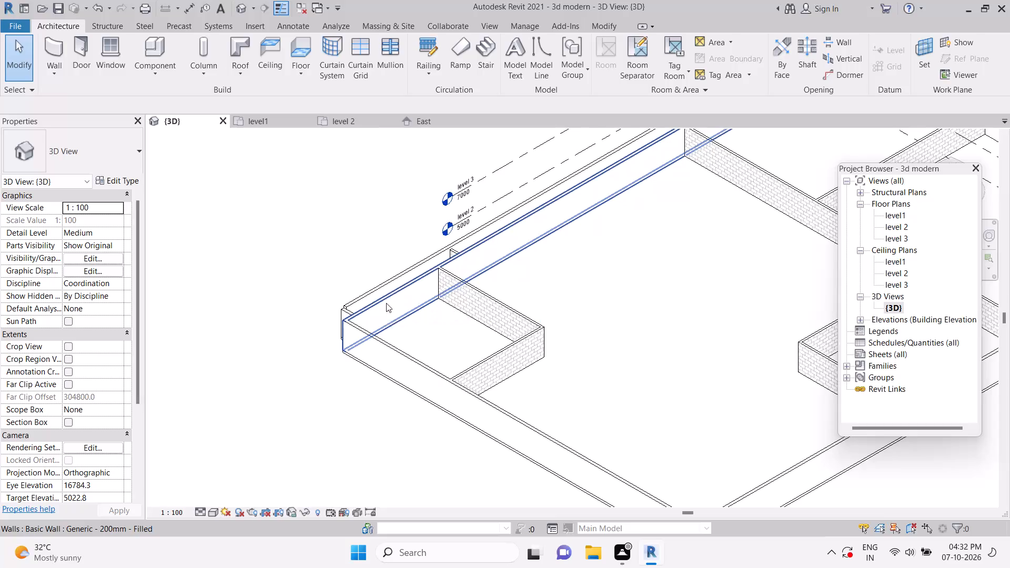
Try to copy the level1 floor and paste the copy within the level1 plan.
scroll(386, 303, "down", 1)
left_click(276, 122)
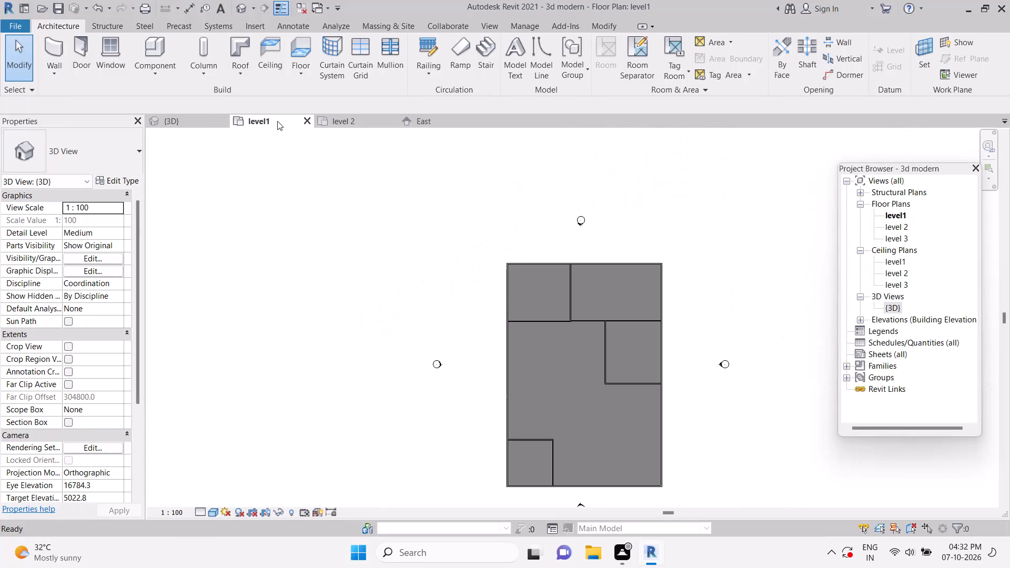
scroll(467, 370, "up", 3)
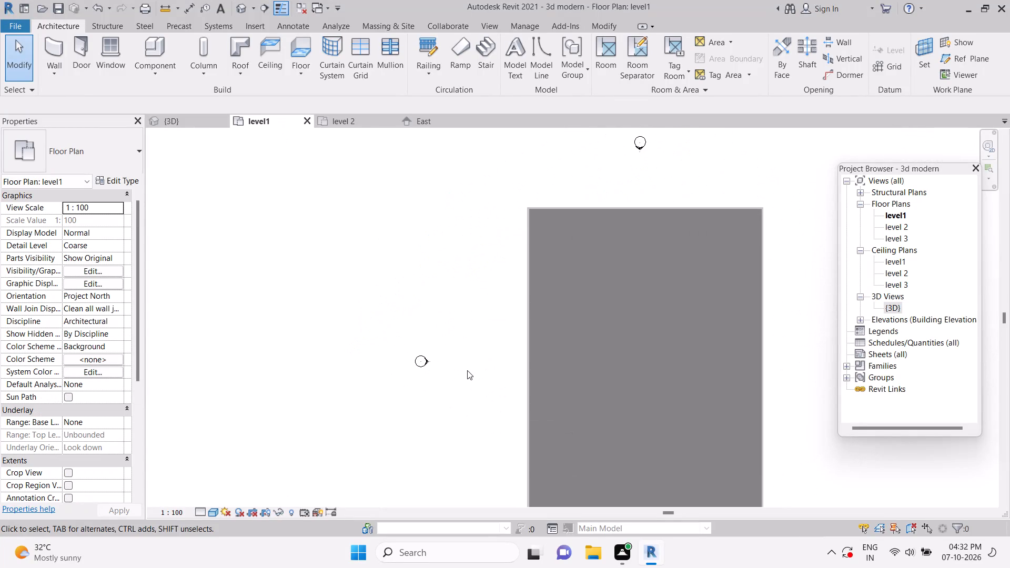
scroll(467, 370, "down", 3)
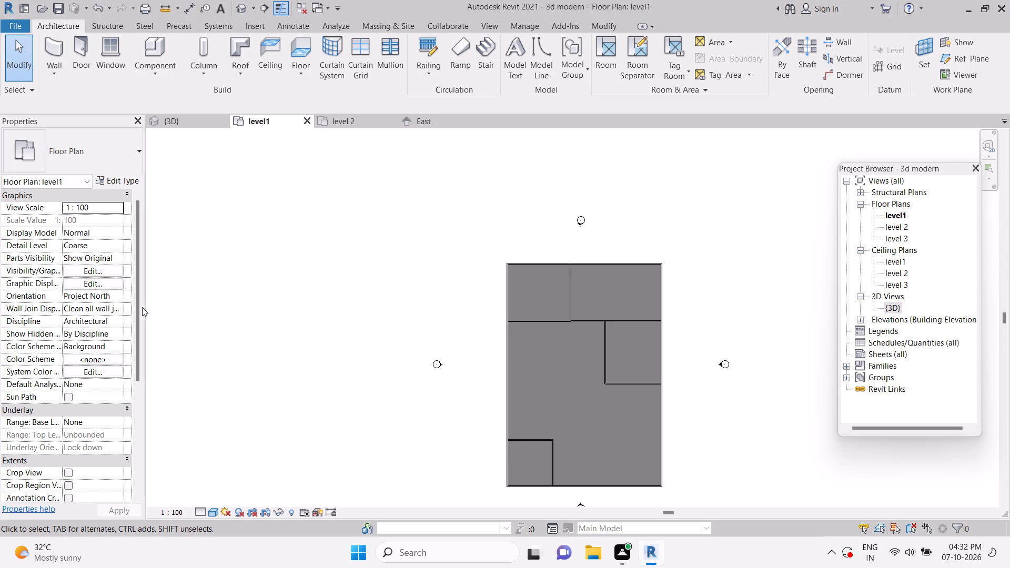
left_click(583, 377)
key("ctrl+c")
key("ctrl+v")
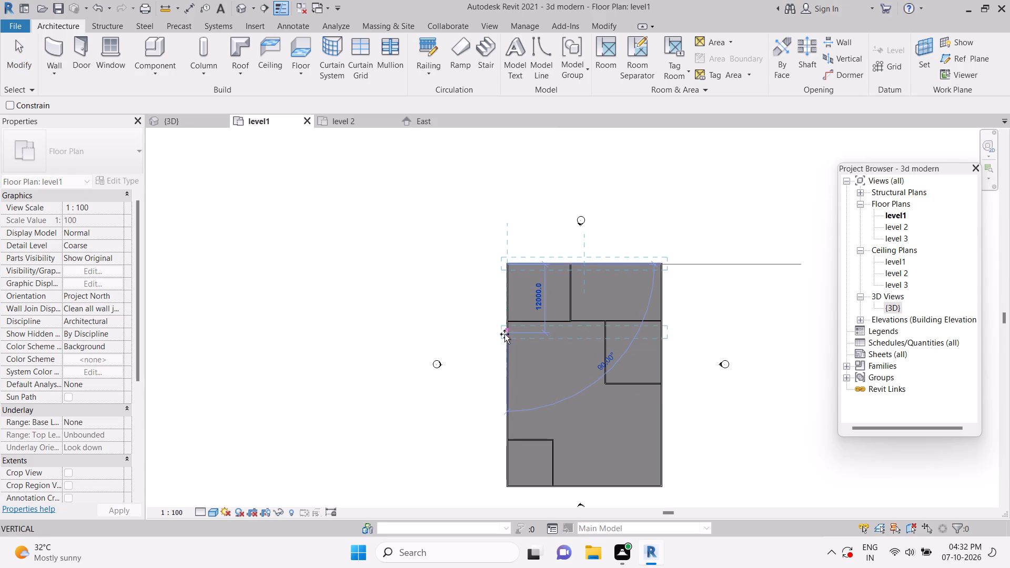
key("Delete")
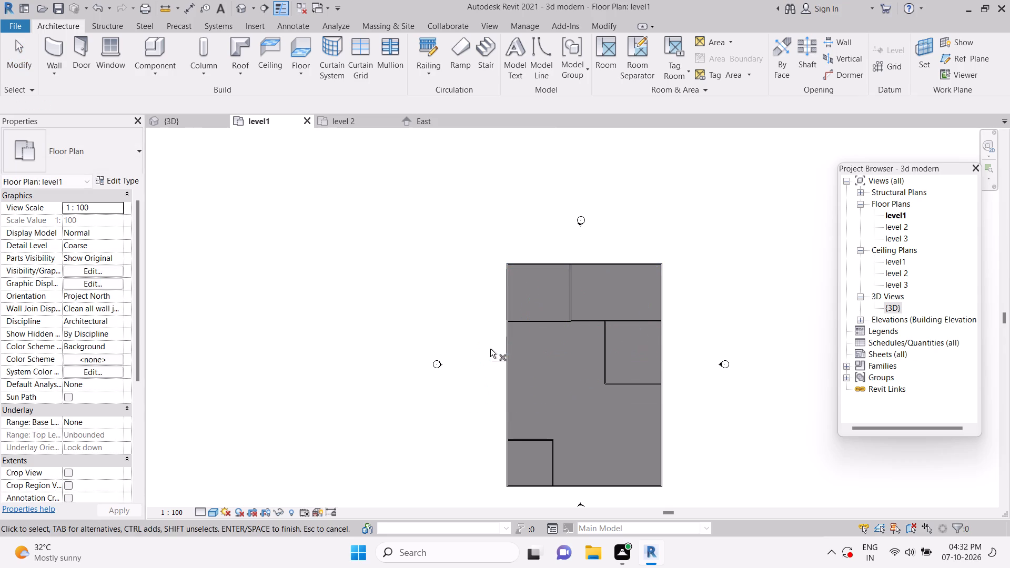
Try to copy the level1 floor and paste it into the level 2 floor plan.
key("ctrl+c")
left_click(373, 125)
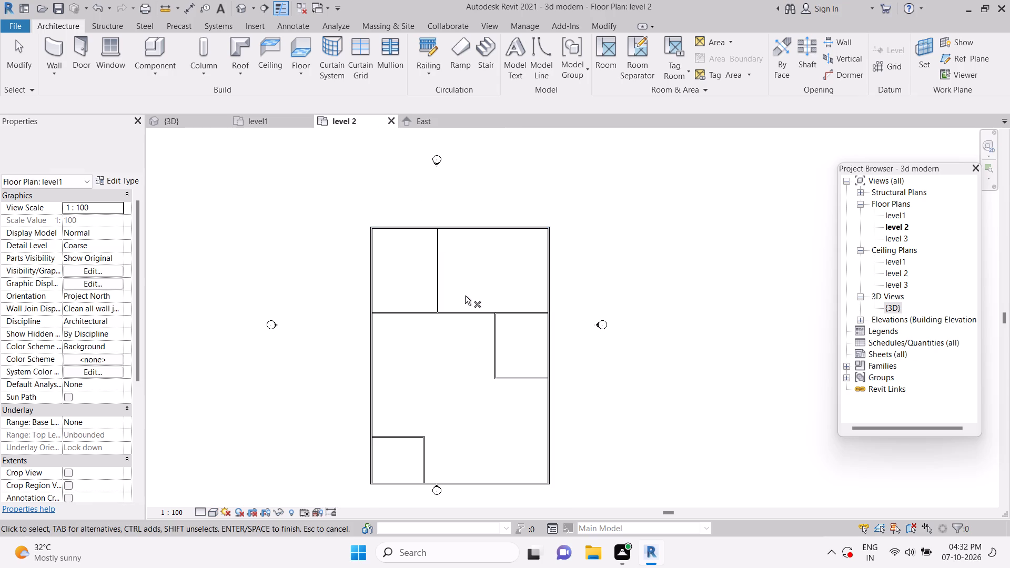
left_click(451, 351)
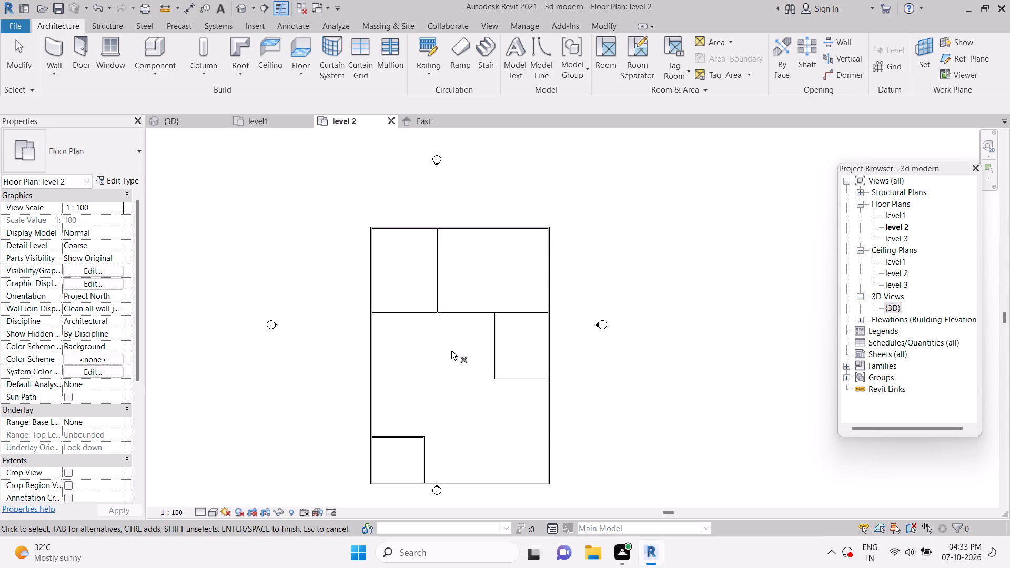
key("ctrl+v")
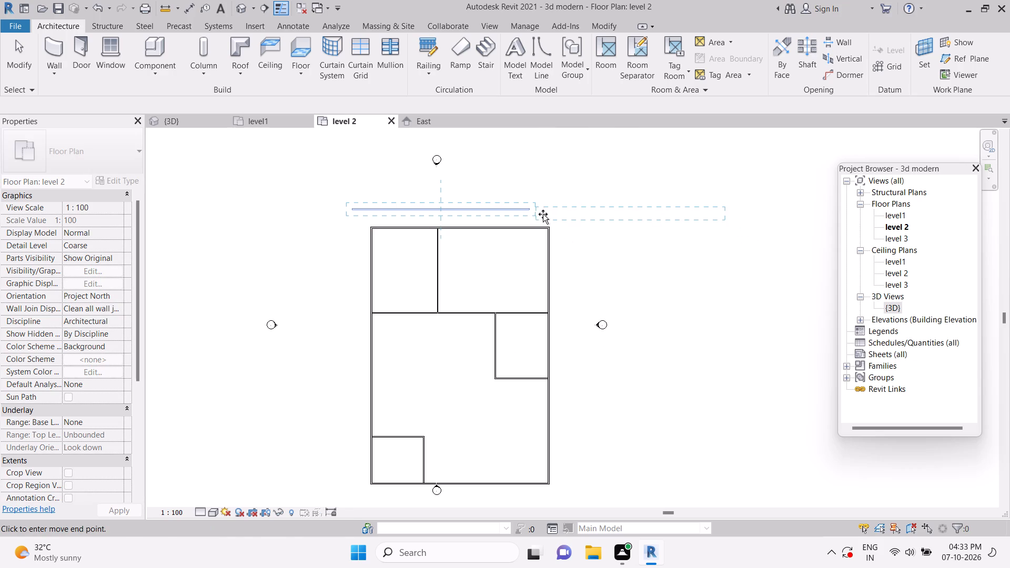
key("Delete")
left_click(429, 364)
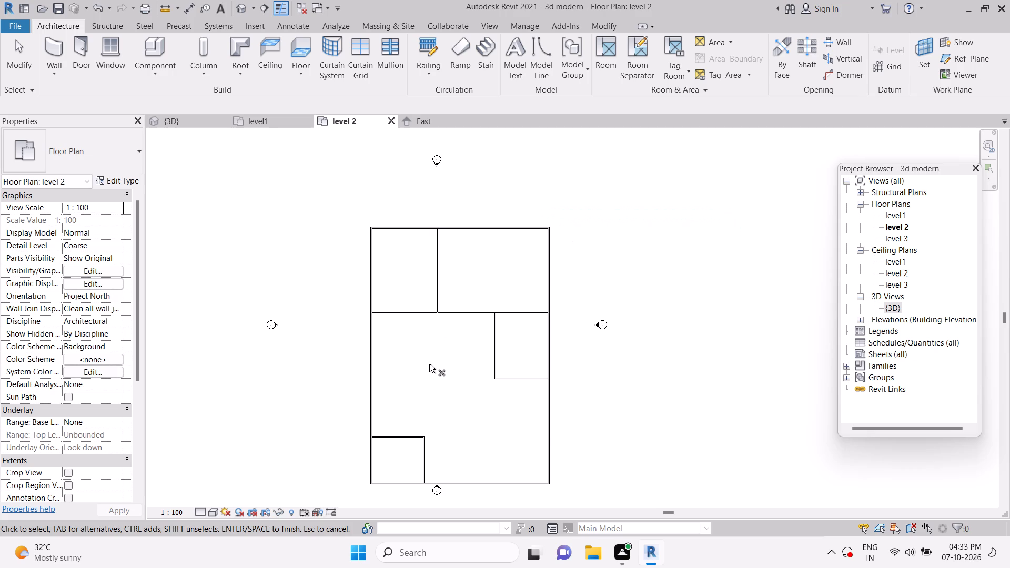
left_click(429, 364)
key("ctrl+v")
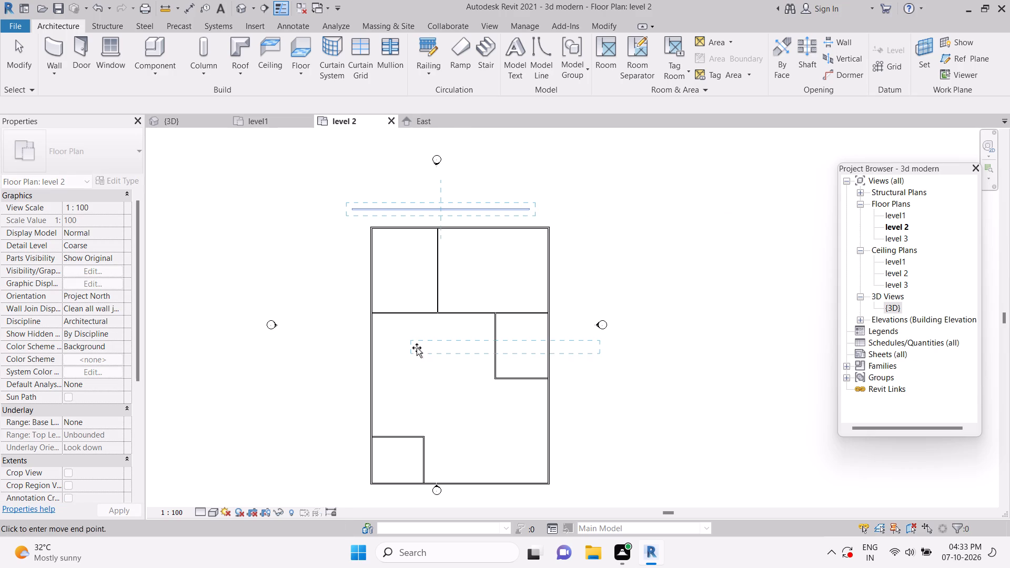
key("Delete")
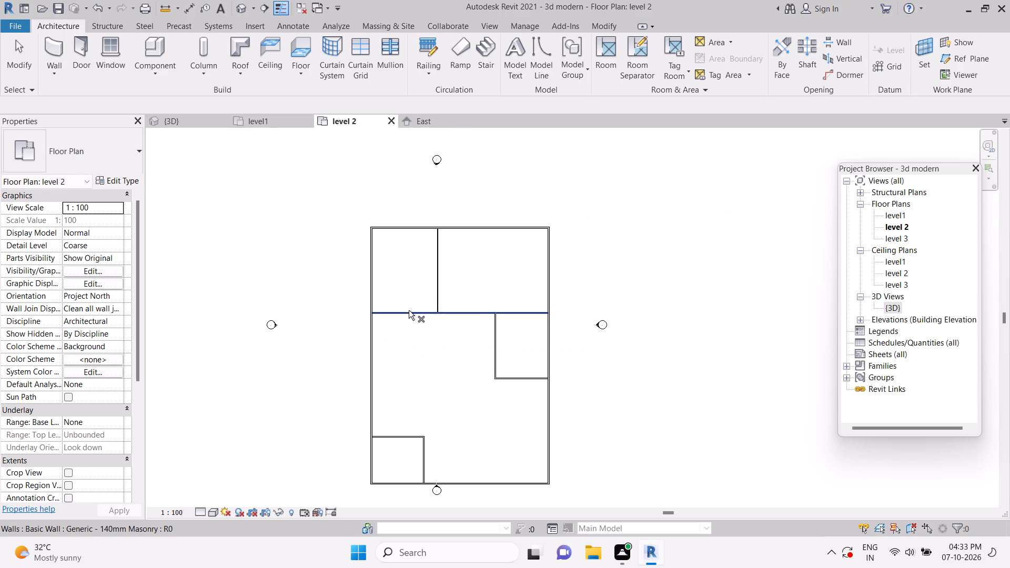
Return to the {3D} view of the building and save the project.
left_click(203, 118)
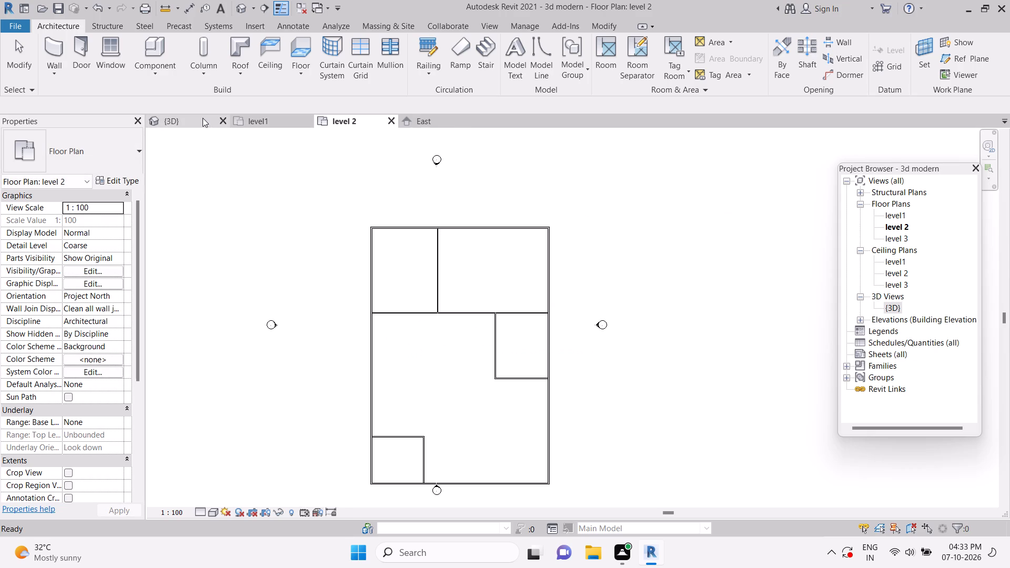
left_click(286, 119)
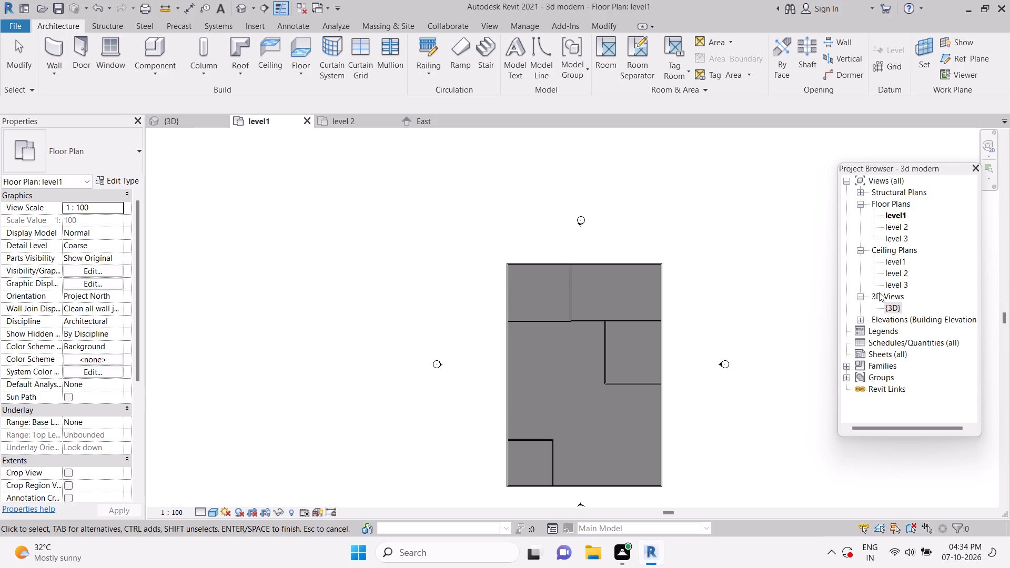
double_click(894, 305)
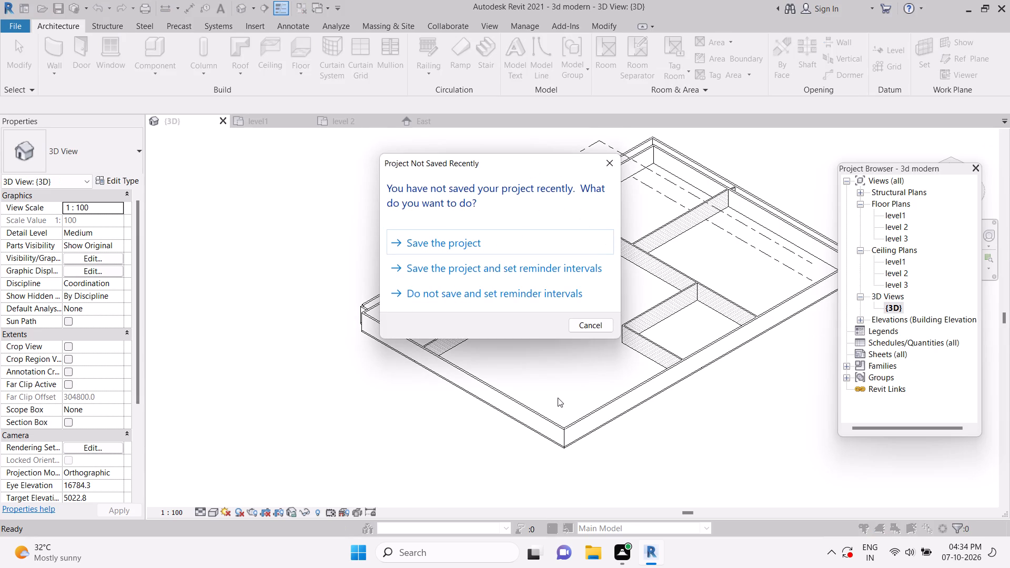
left_click(474, 246)
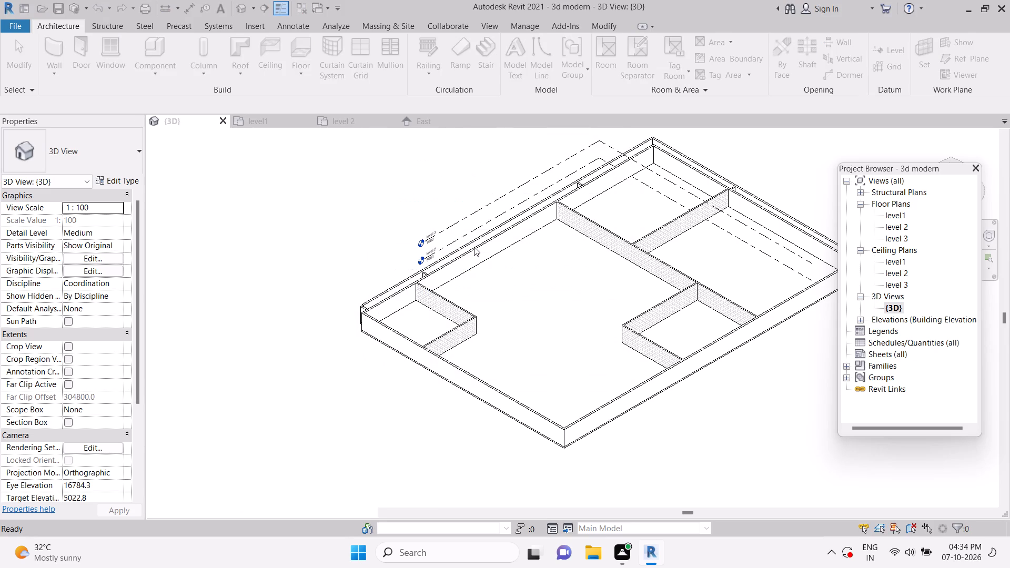
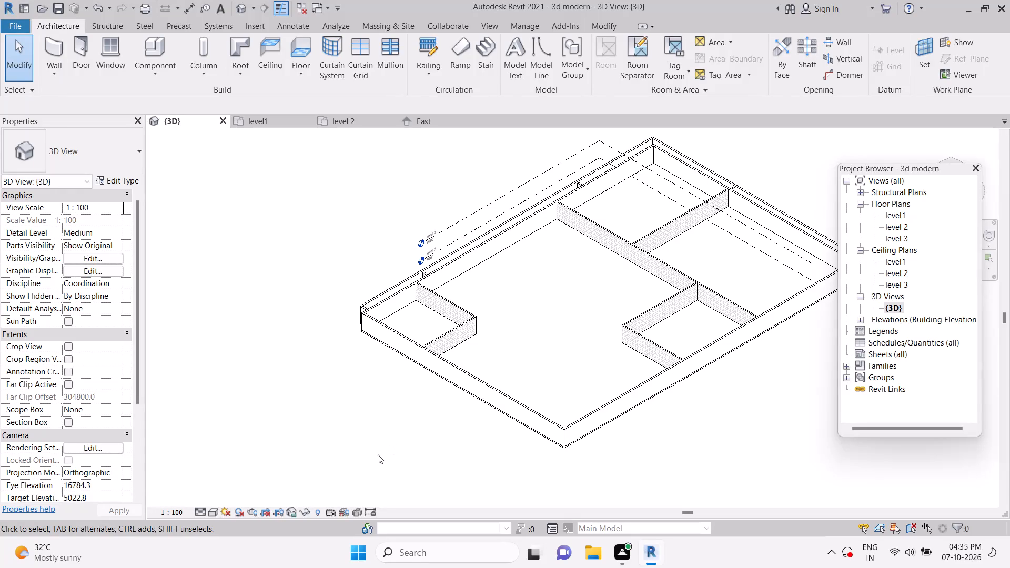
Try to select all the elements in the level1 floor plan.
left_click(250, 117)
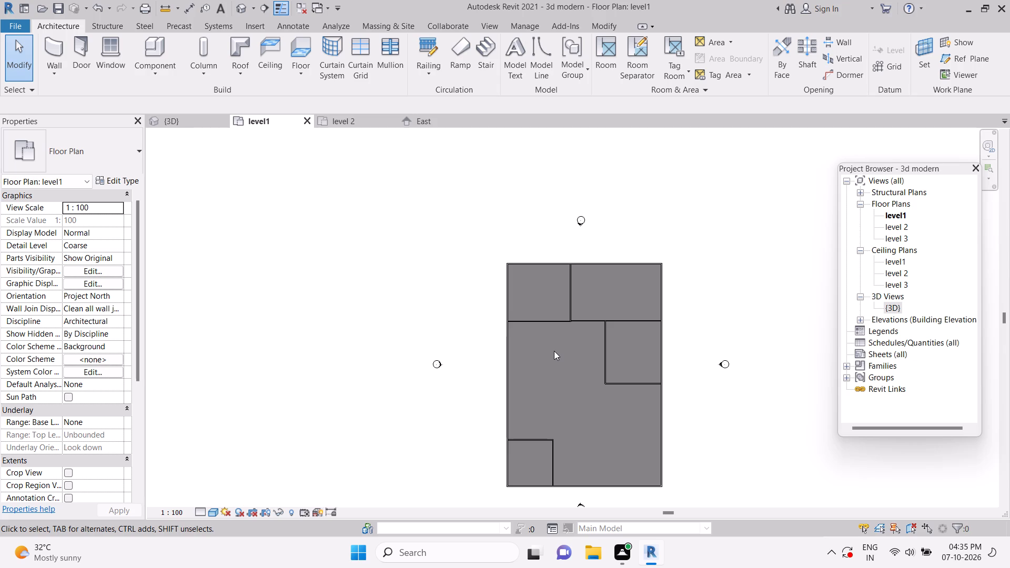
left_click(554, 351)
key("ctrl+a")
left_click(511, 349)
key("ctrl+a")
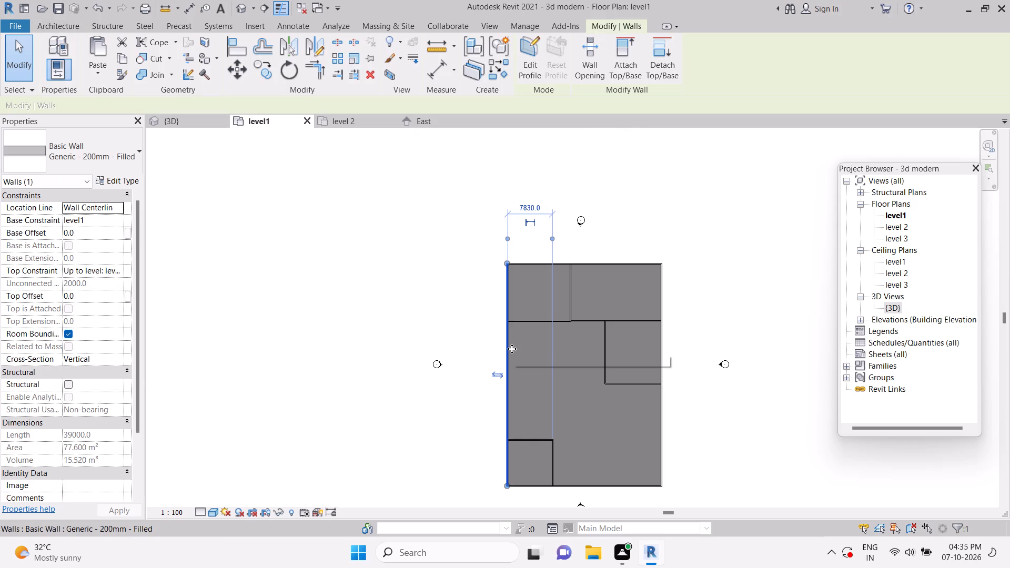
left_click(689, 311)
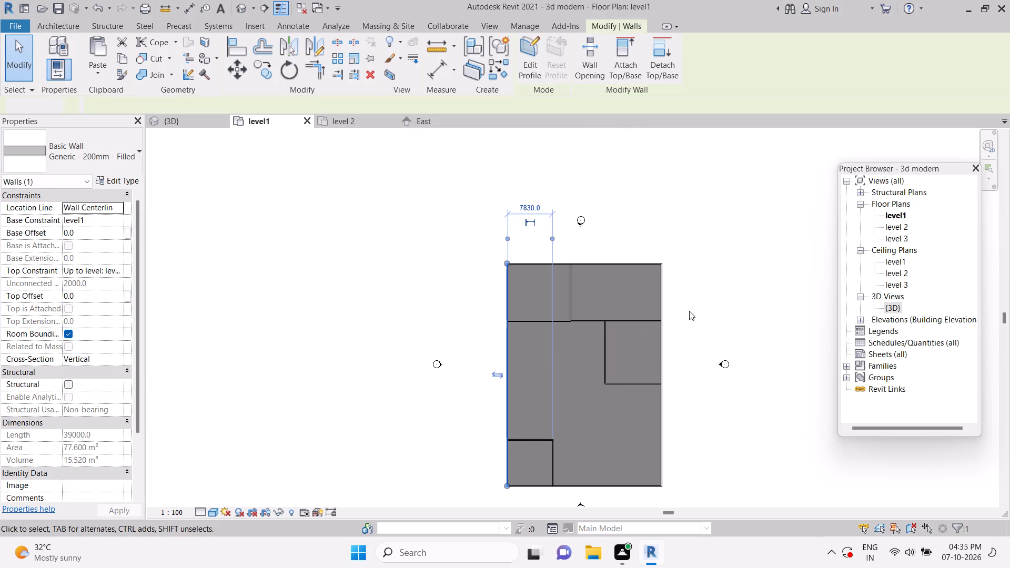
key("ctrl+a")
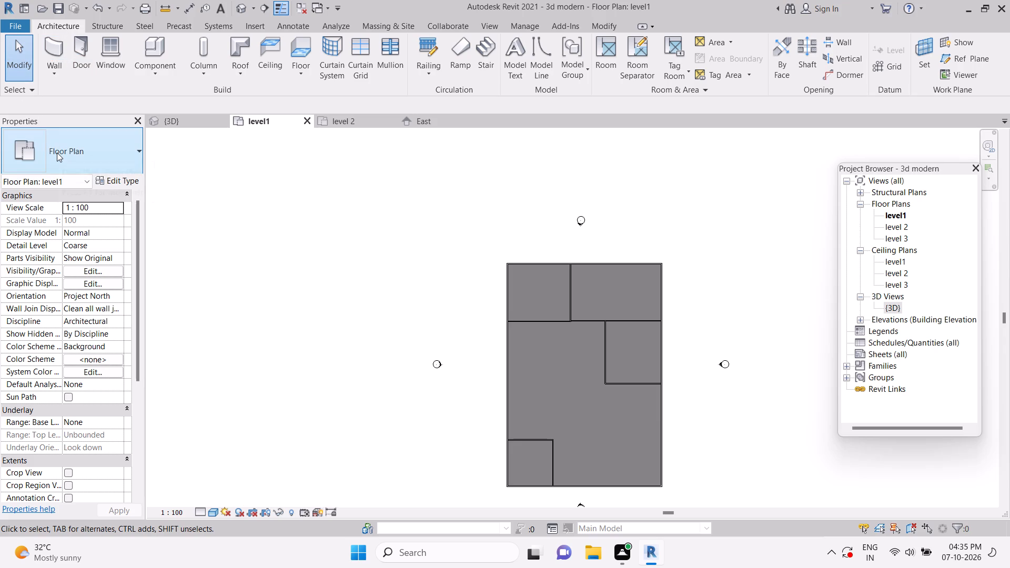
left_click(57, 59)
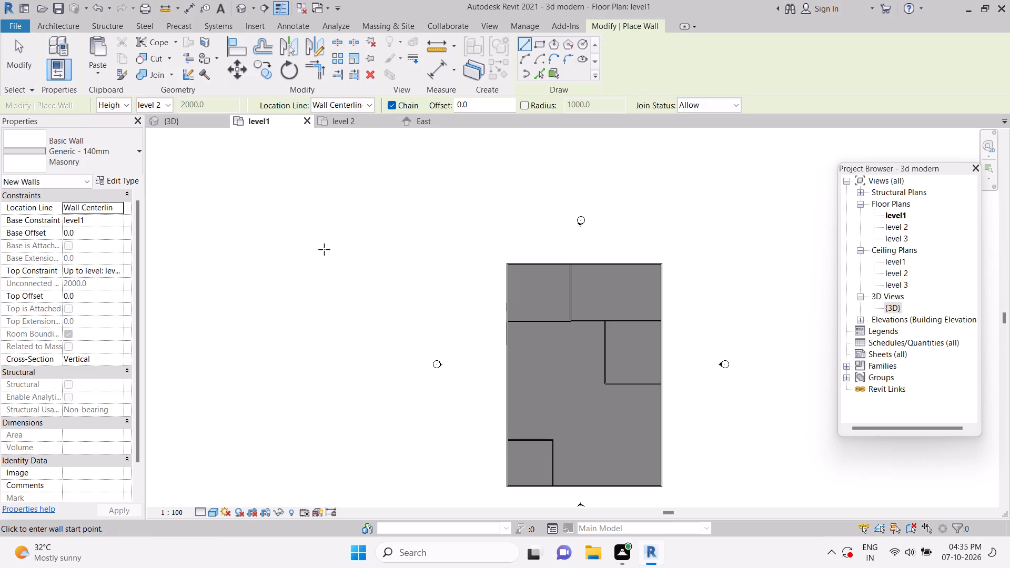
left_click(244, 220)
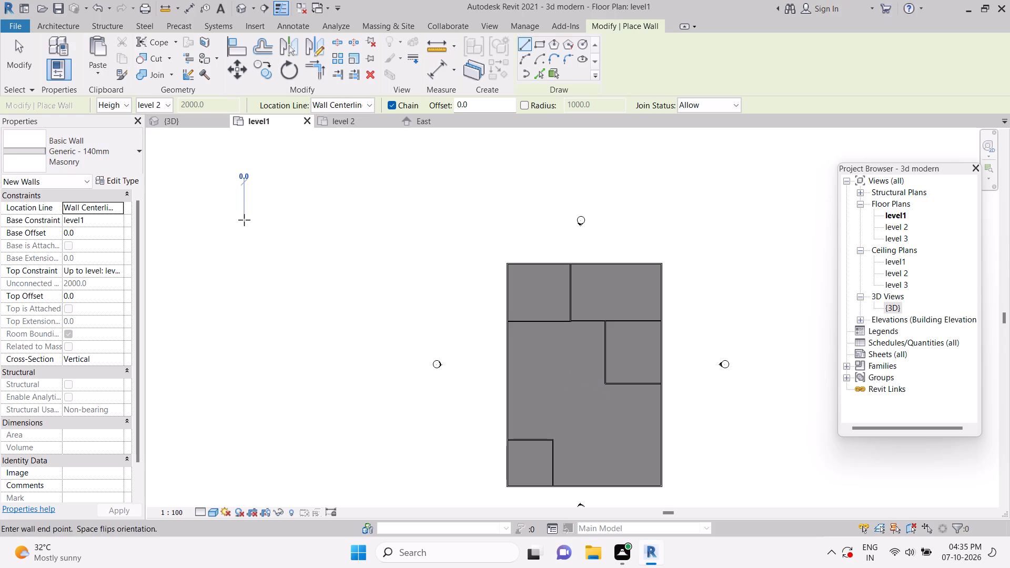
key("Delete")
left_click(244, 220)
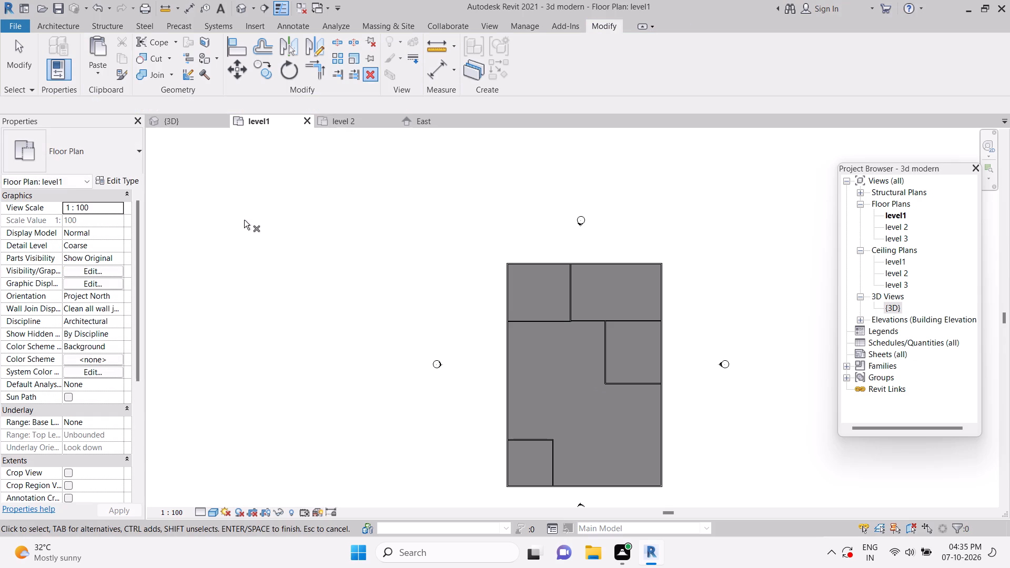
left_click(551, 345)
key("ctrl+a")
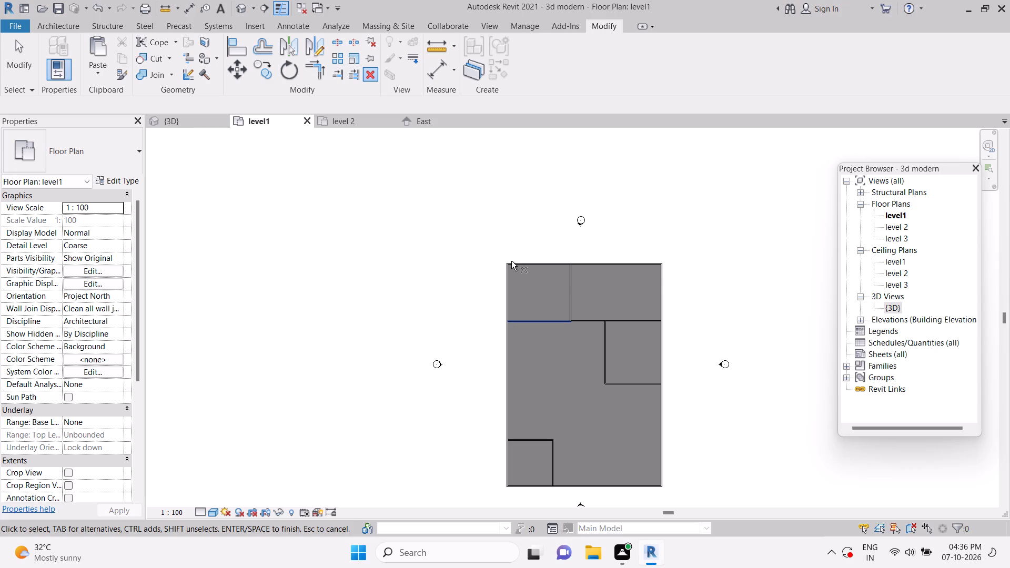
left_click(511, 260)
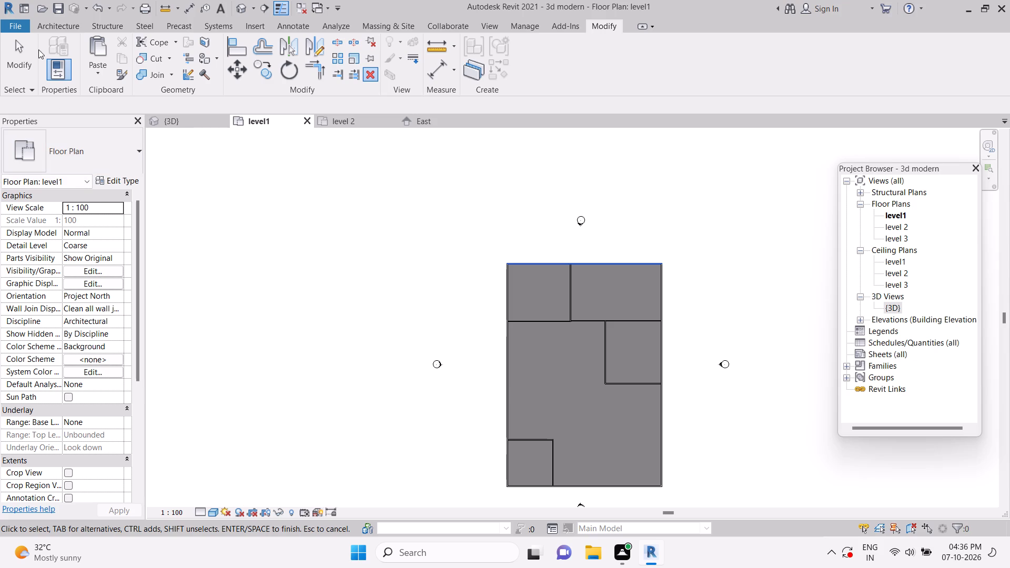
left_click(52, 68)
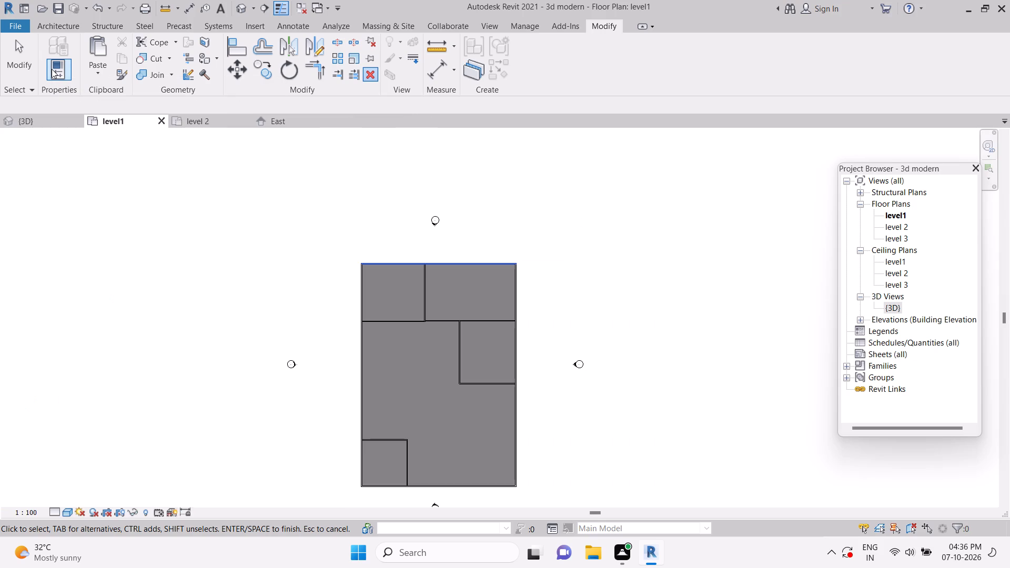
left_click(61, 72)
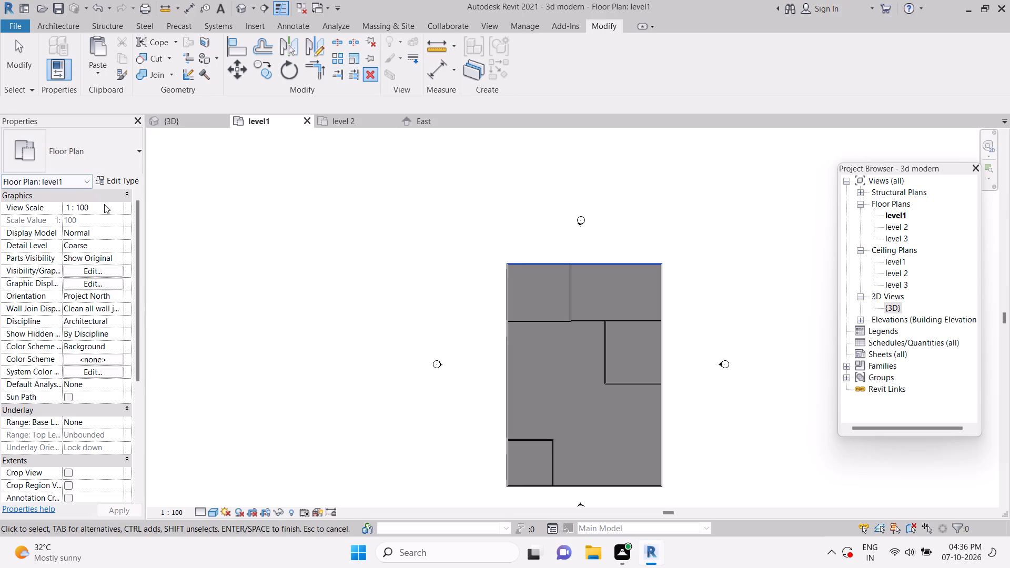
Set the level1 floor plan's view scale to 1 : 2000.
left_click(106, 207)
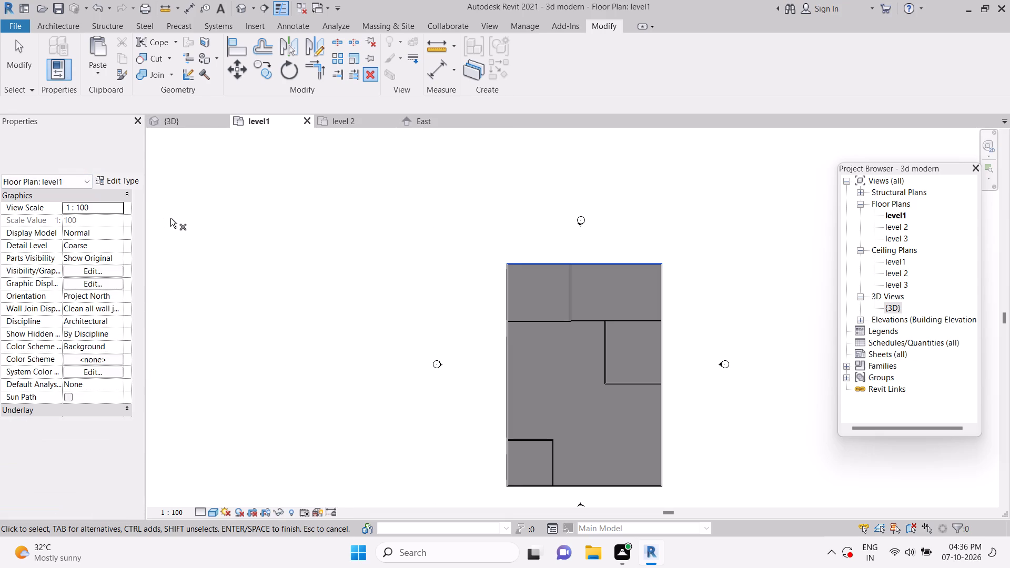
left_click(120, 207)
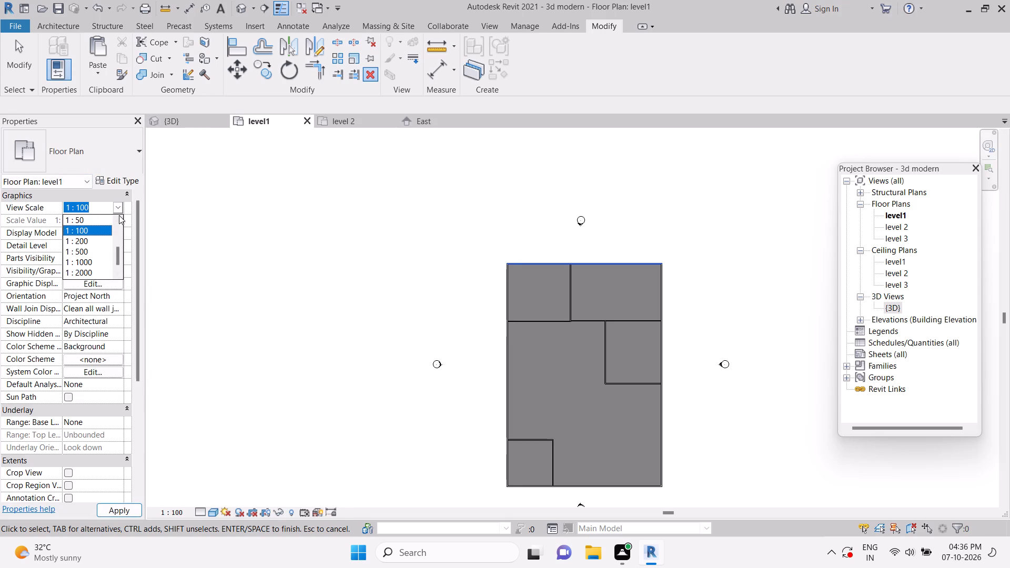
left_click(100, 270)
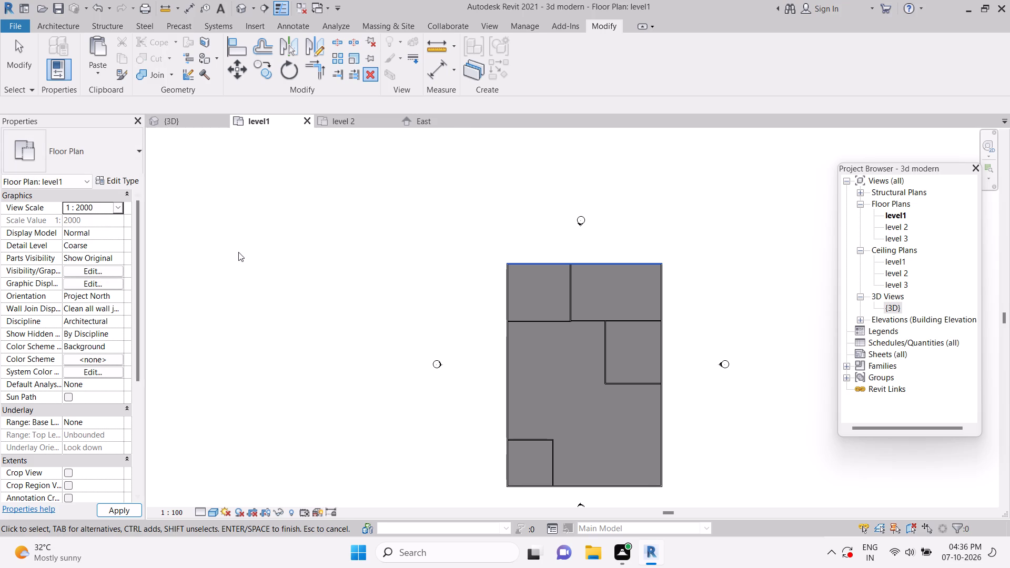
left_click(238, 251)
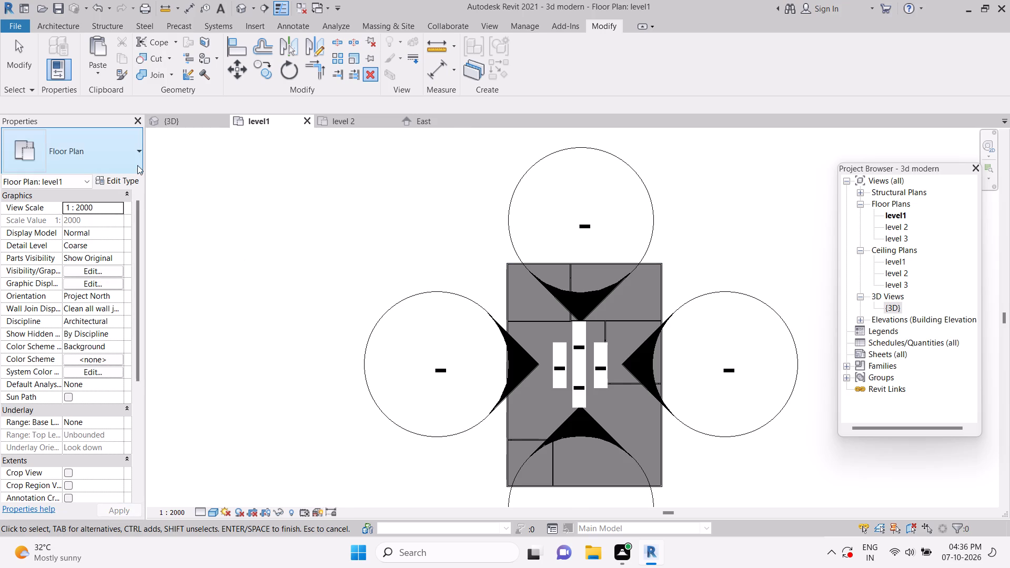
Set the level1 floor plan's view scale to 1 : 500.
left_click(137, 160)
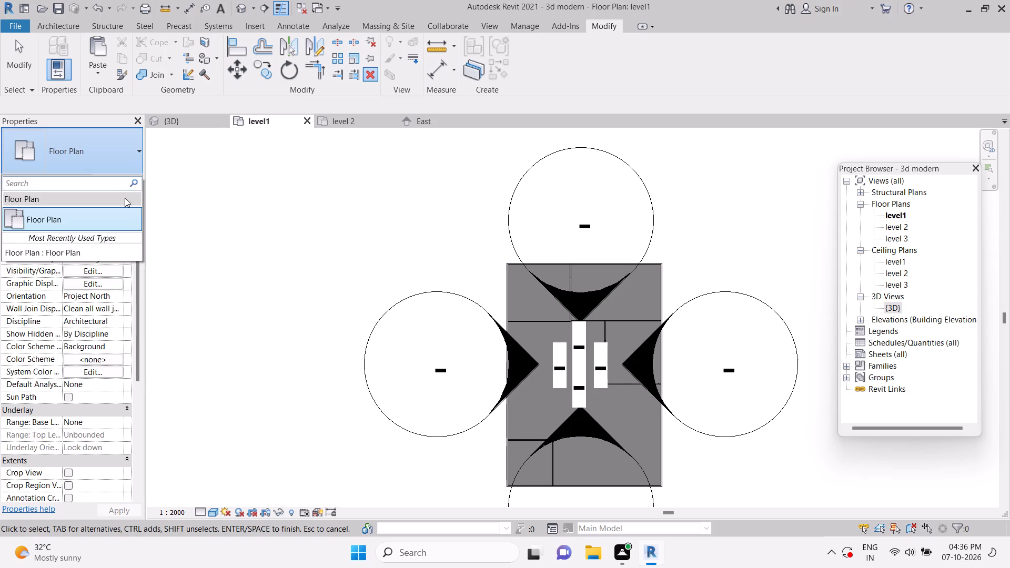
left_click(218, 210)
left_click(107, 202)
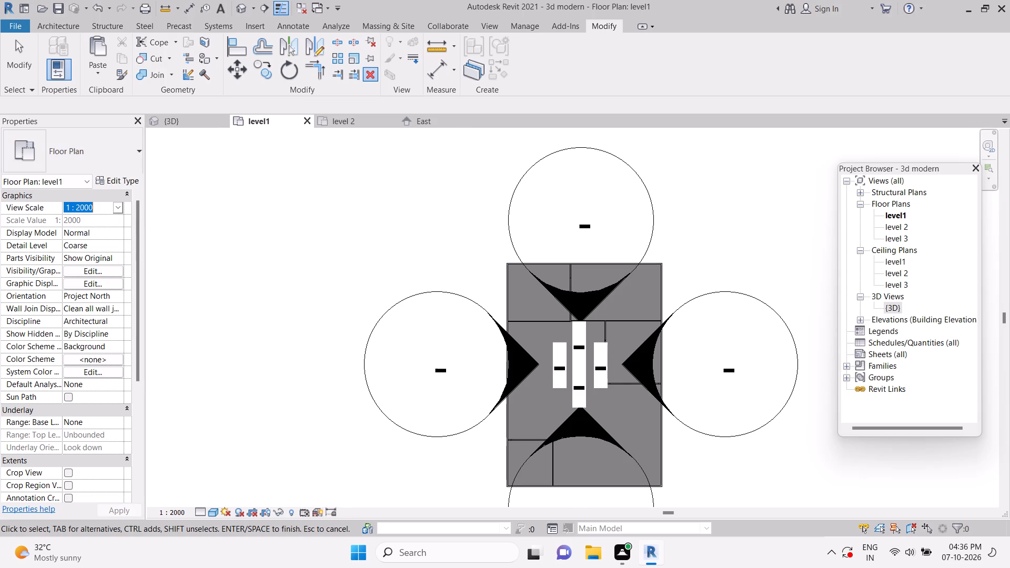
left_click(105, 243)
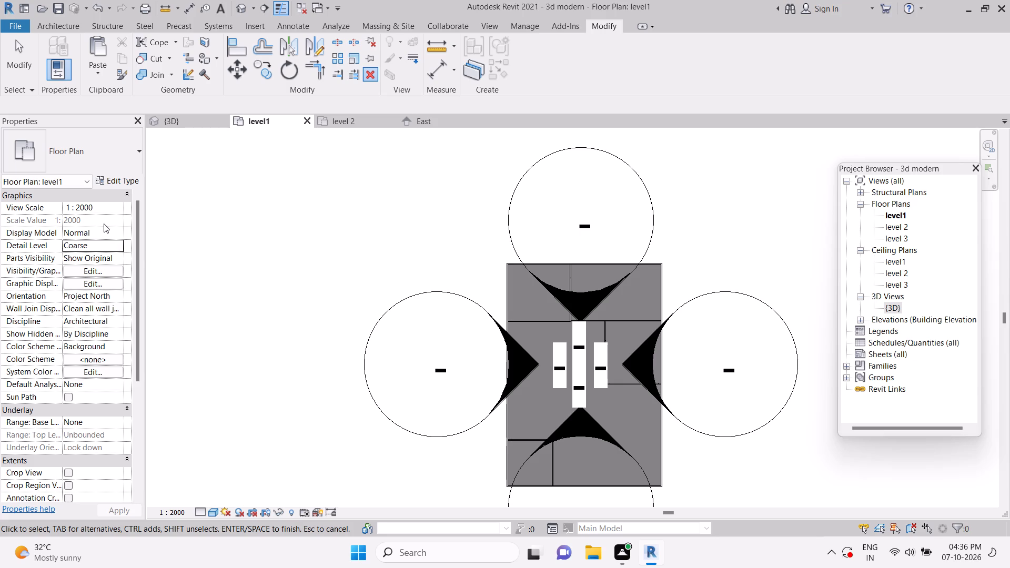
left_click(106, 236)
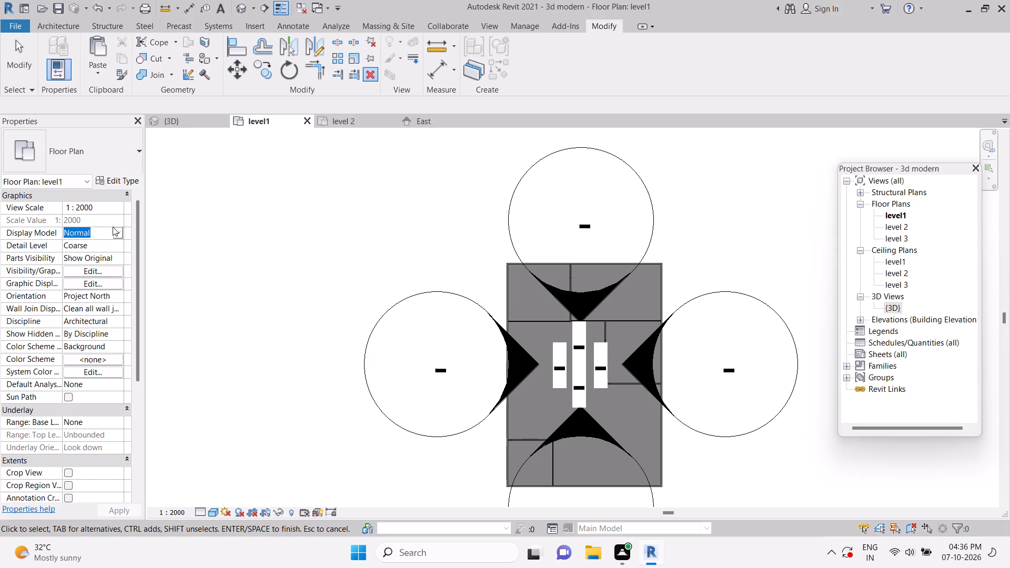
left_click(115, 208)
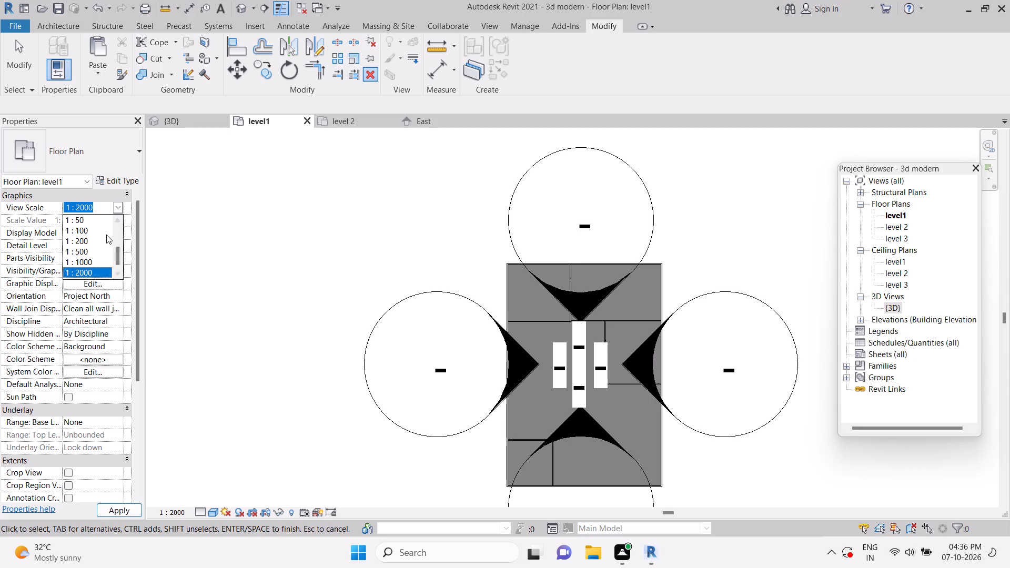
left_click(106, 235)
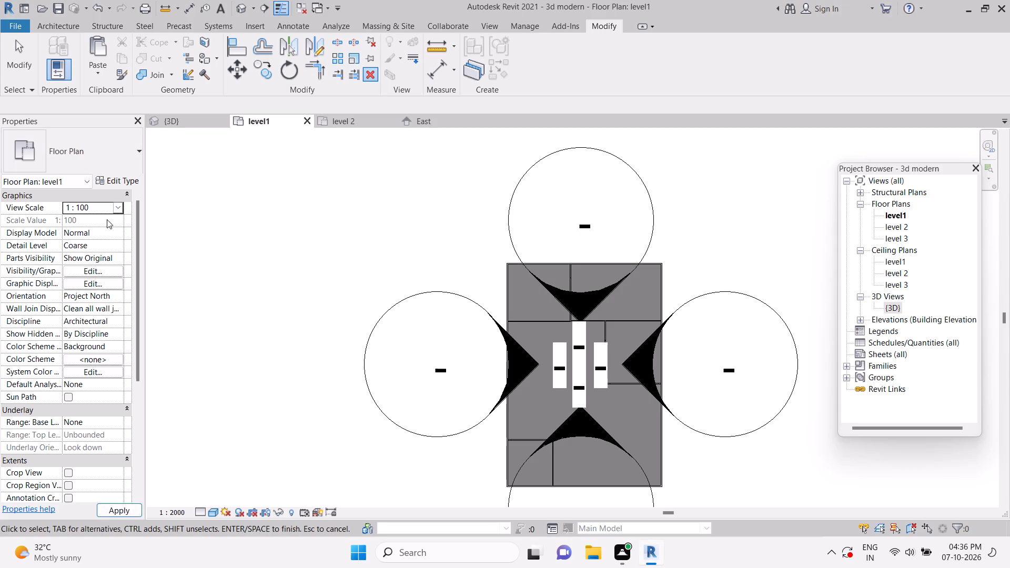
left_click(119, 208)
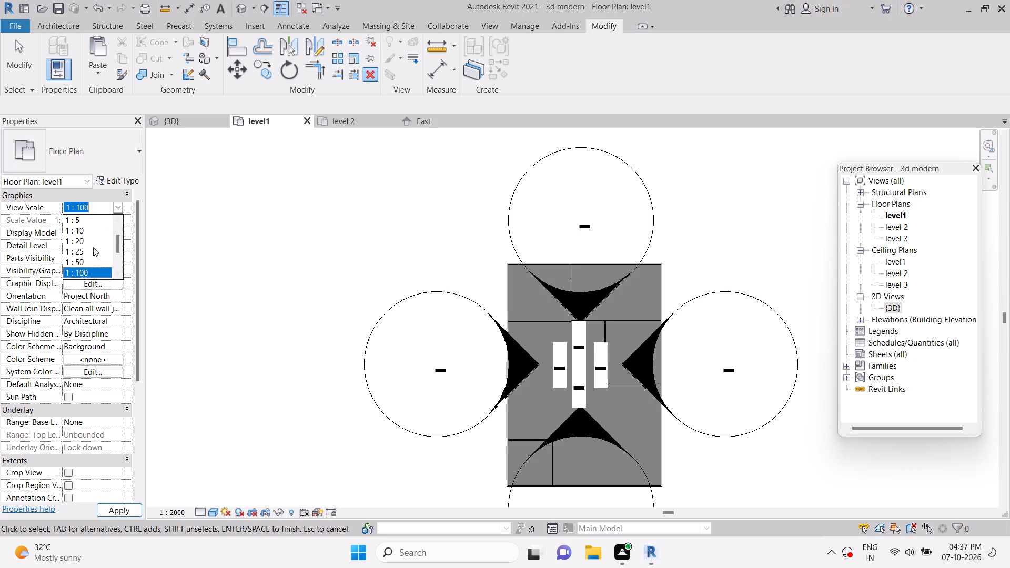
scroll(92, 249, "down", 2)
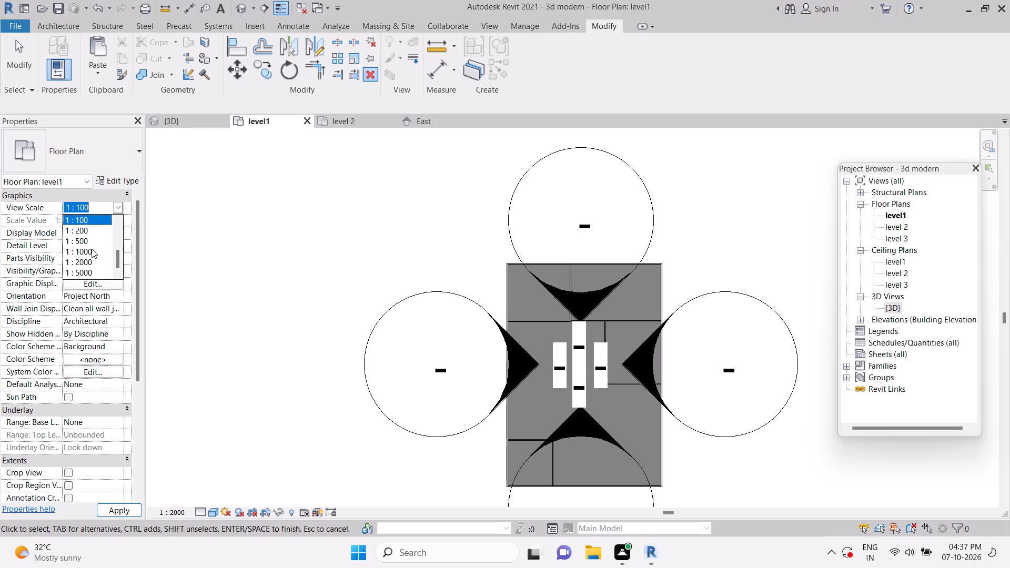
left_click(89, 238)
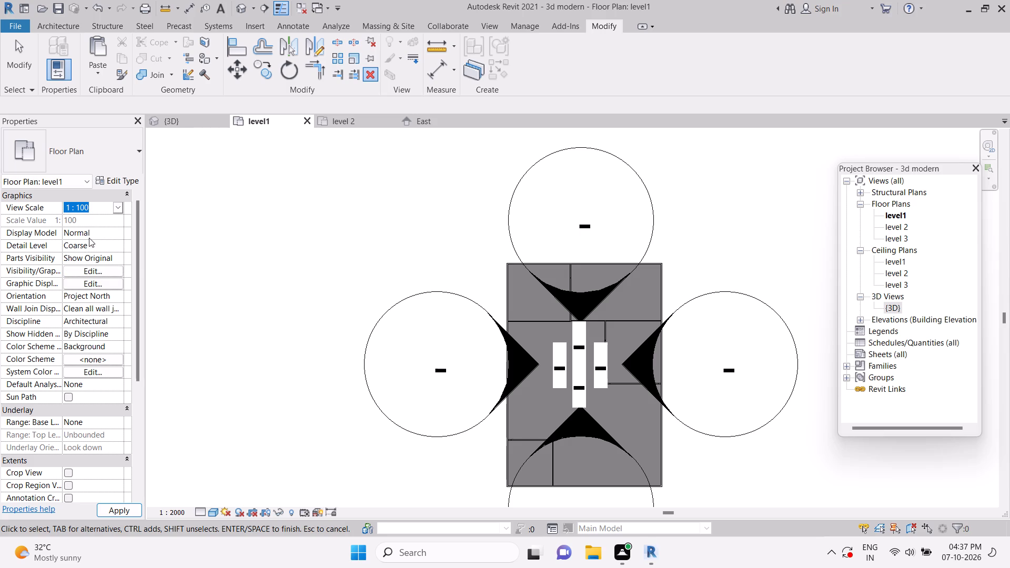
left_click(252, 275)
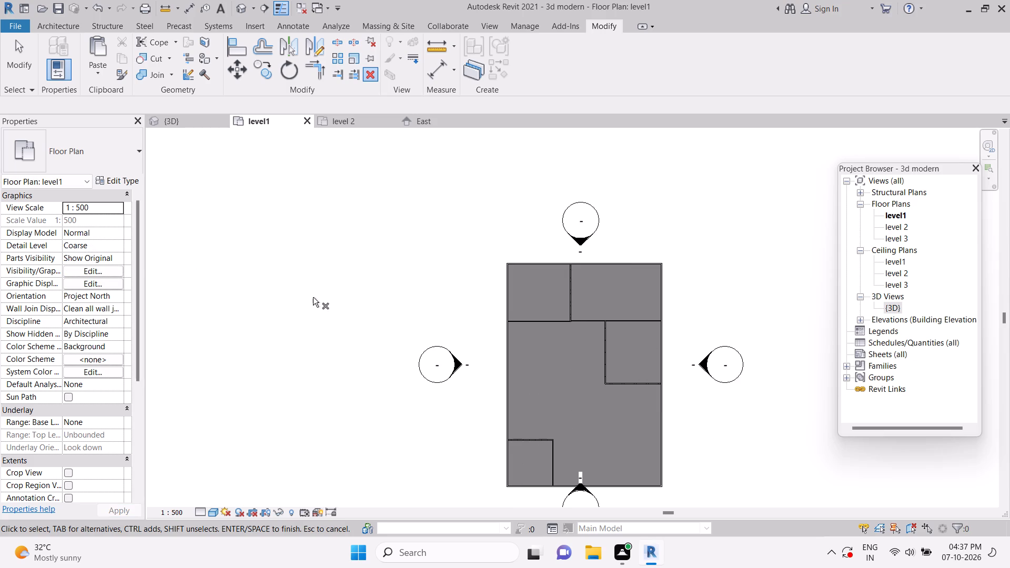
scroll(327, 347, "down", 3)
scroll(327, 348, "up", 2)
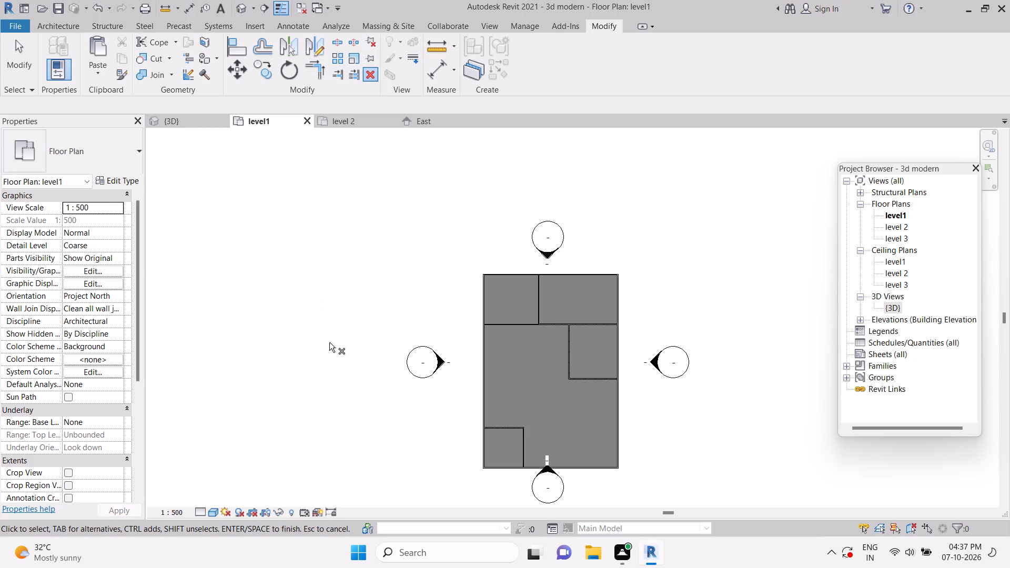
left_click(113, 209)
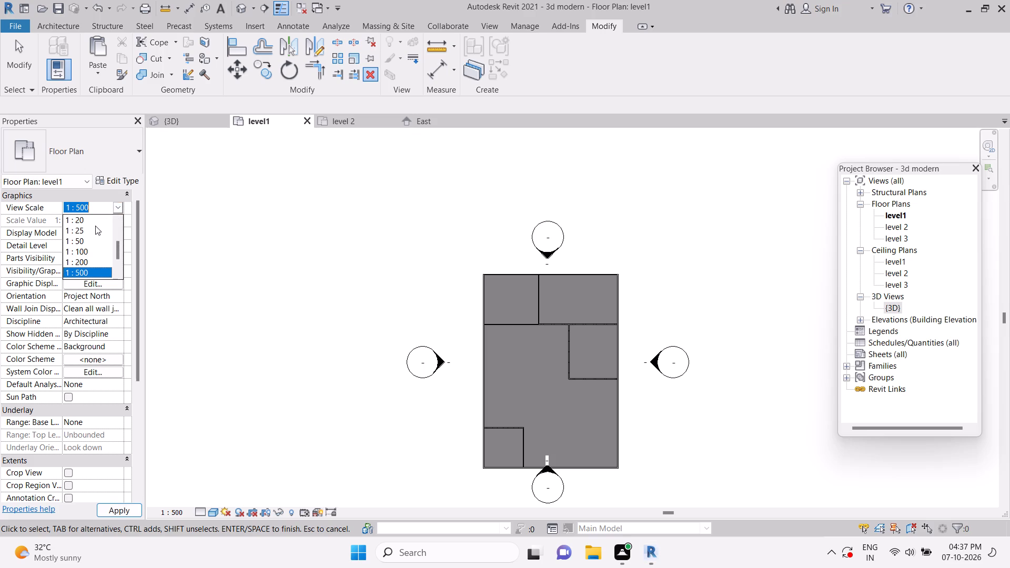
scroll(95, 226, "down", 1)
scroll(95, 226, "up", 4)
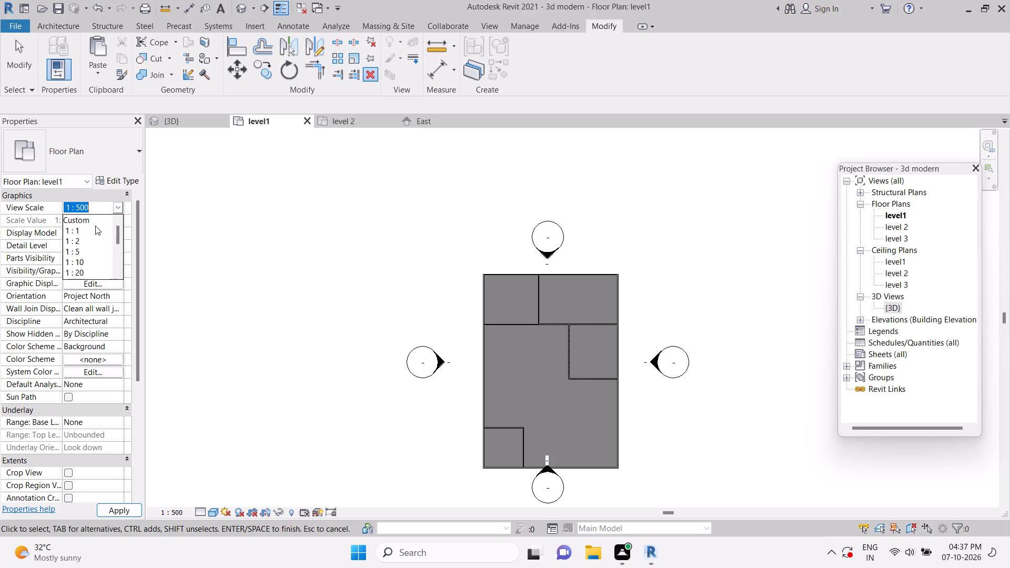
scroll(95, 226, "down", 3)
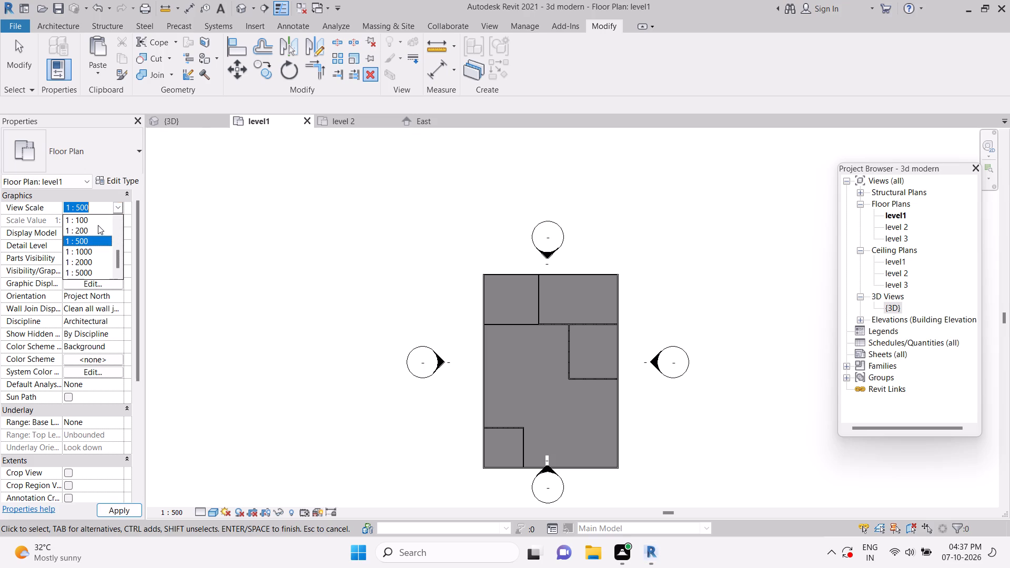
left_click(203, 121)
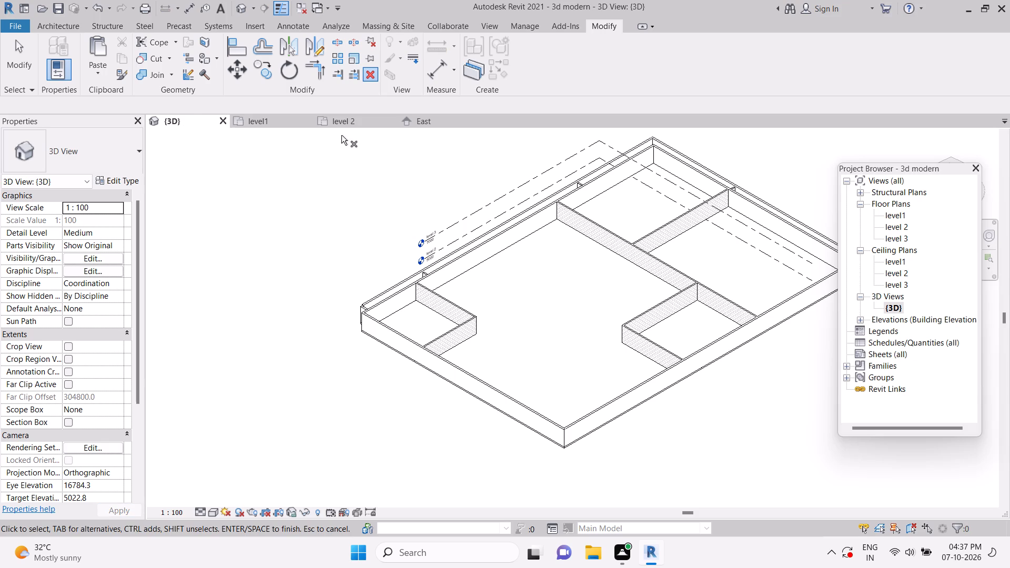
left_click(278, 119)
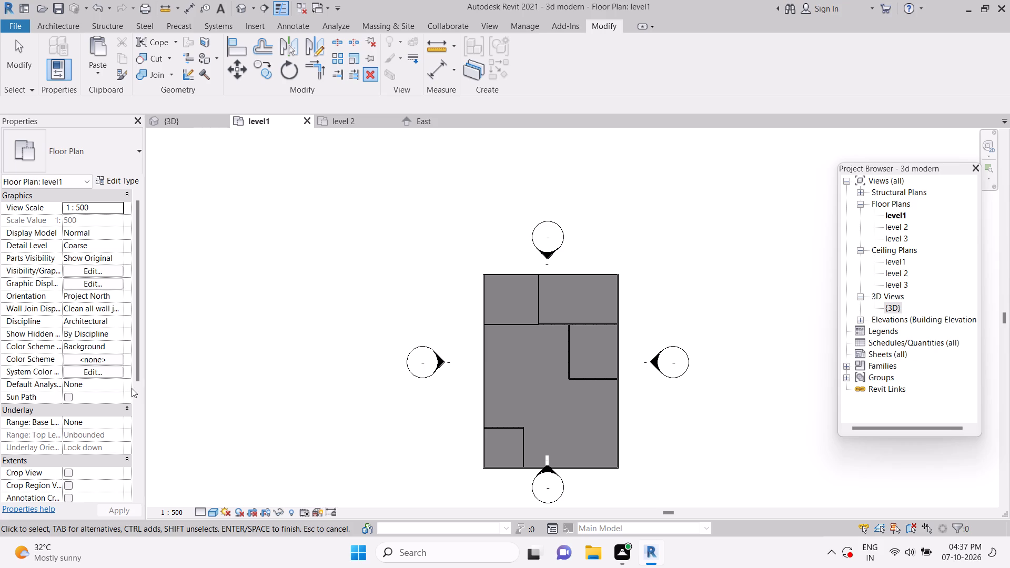
Collapse the Graphics property group of the level1 view and hide the Properties palette.
left_click(99, 201)
left_click(219, 250)
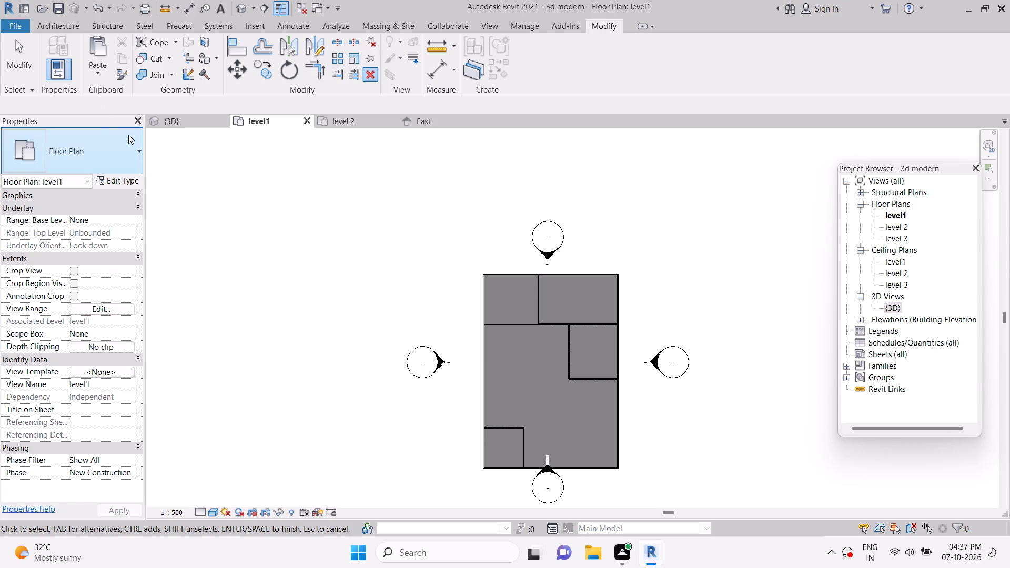
left_click(59, 67)
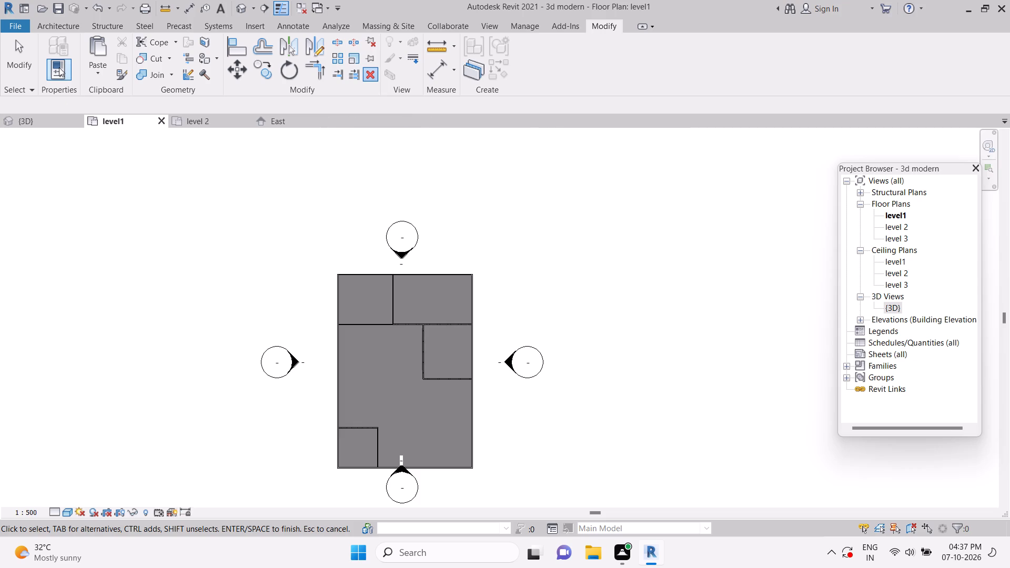
Show the Properties palette again and set the level1 floor plan's view scale to 1 : 100.
left_click(59, 67)
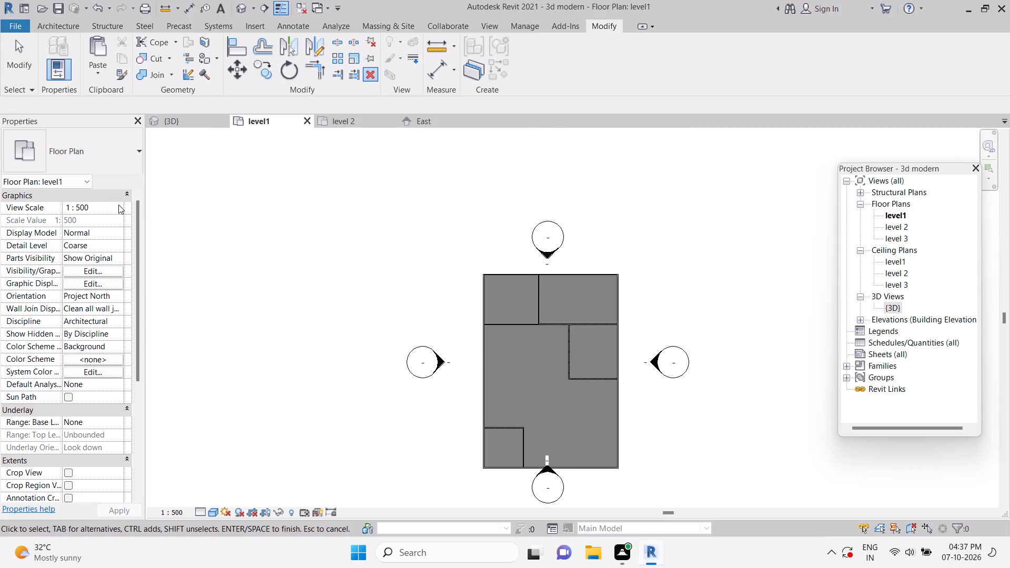
left_click(107, 207)
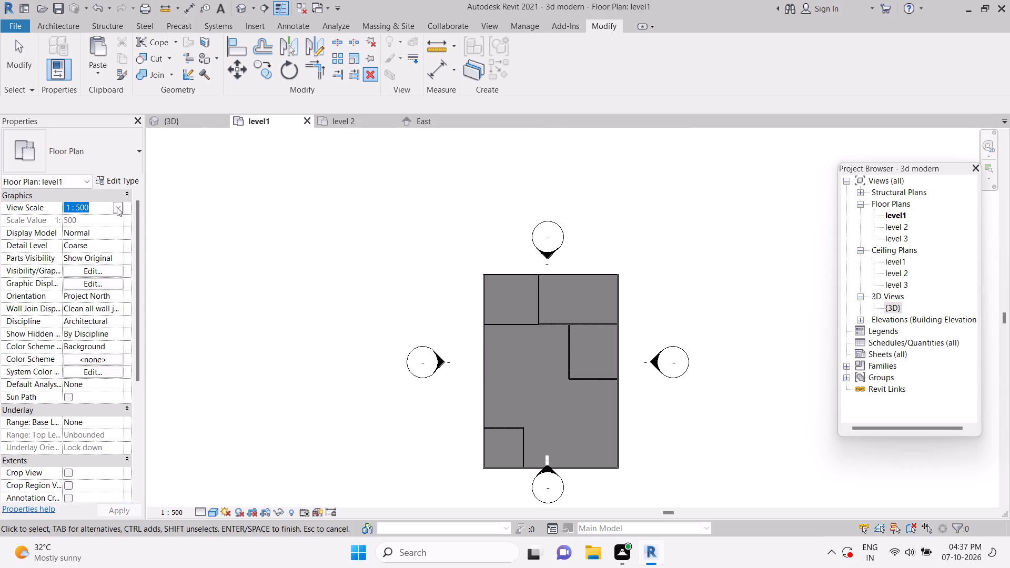
left_click(117, 207)
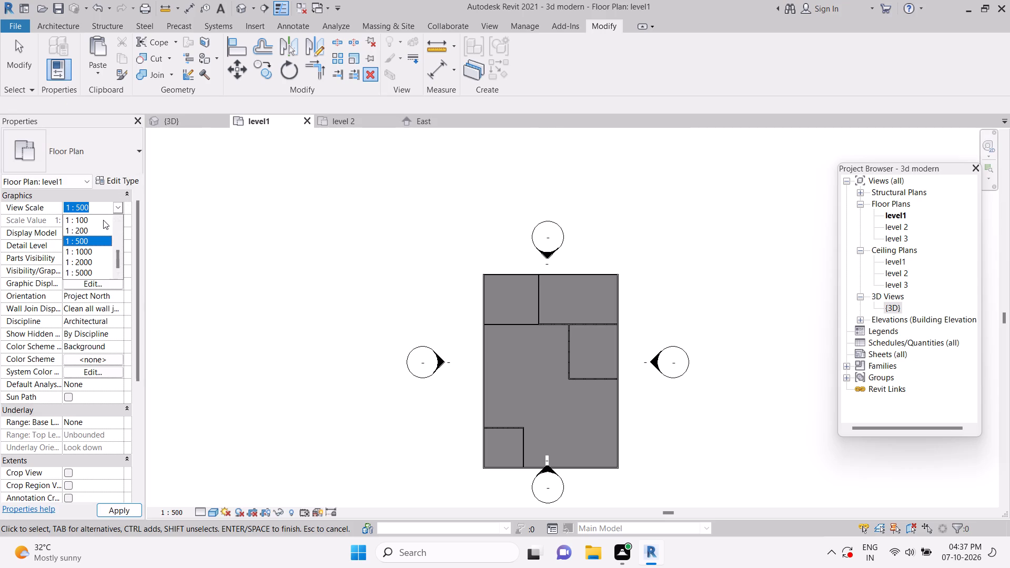
left_click(103, 220)
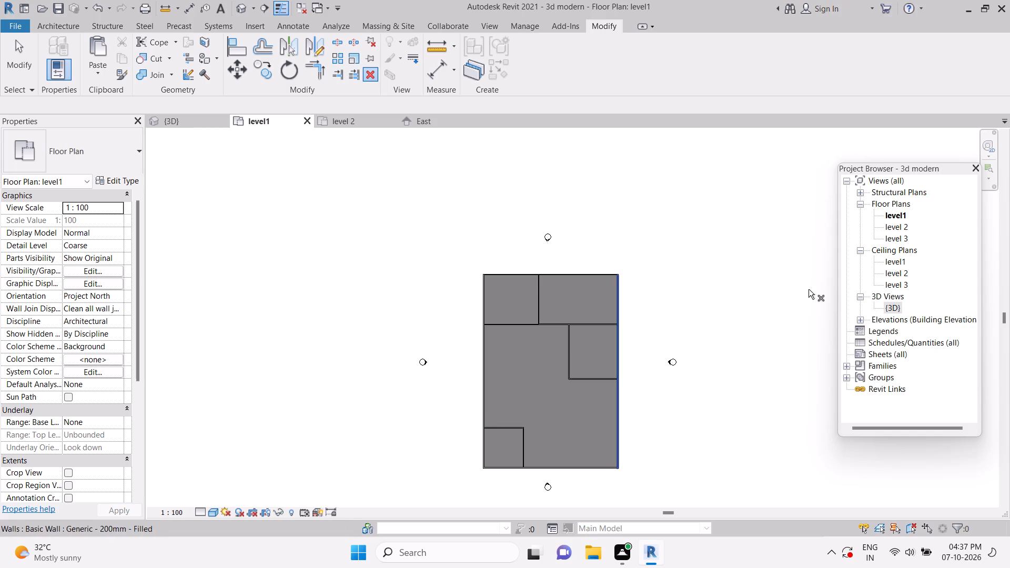
Open the {3D} view and set its visual style to Shaded.
double_click(898, 301)
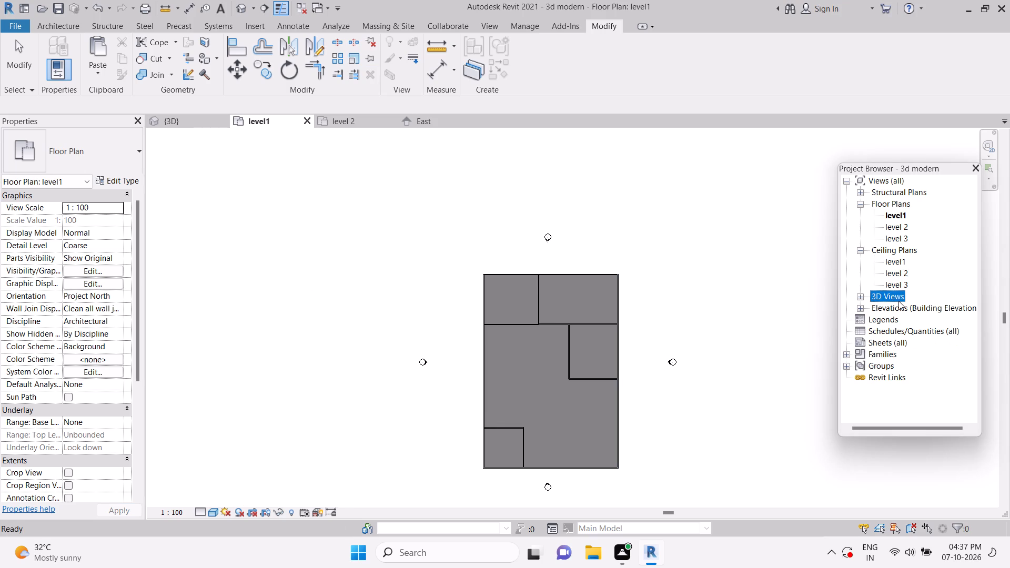
double_click(898, 301)
double_click(892, 308)
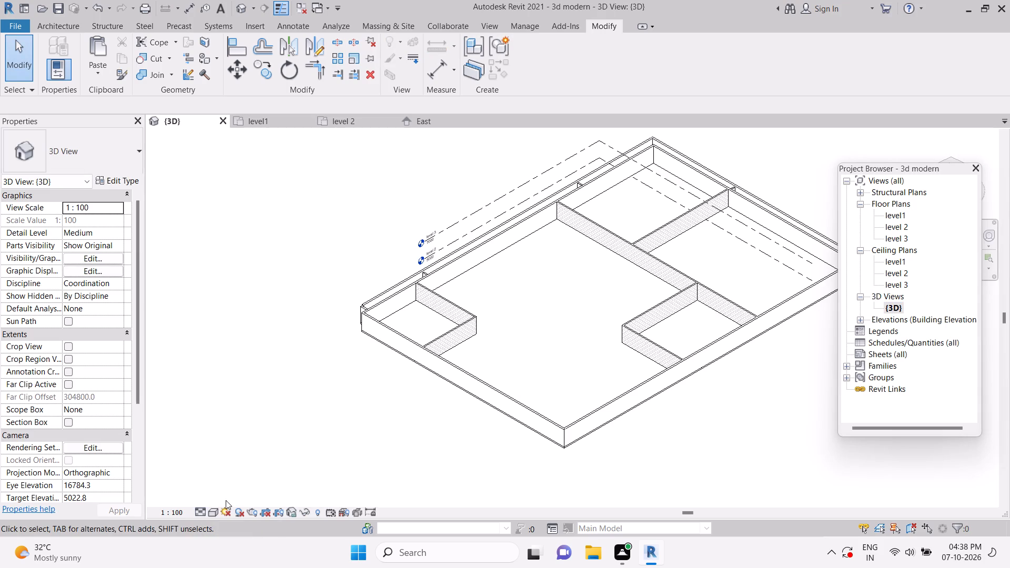
left_click(198, 512)
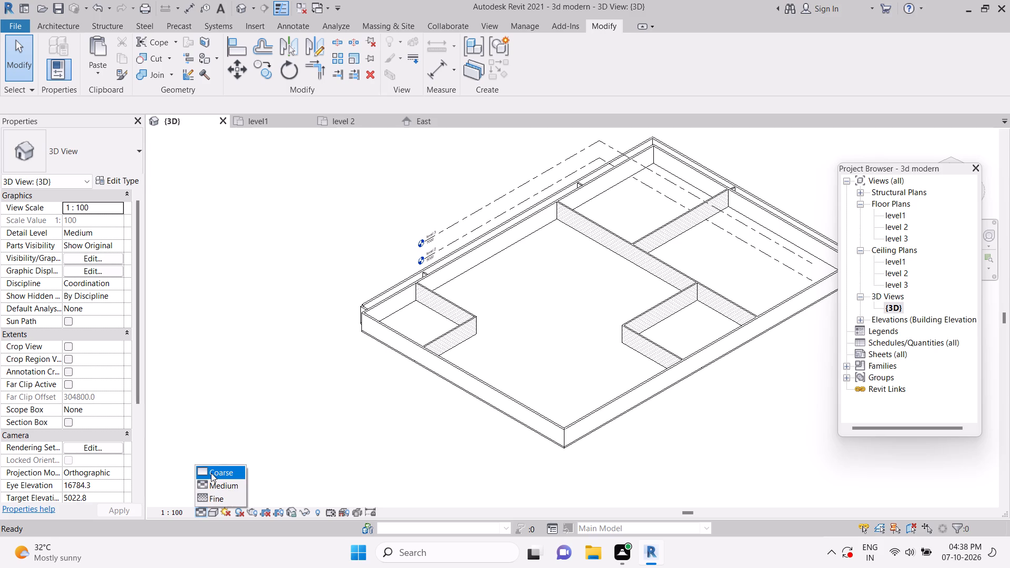
left_click(212, 511)
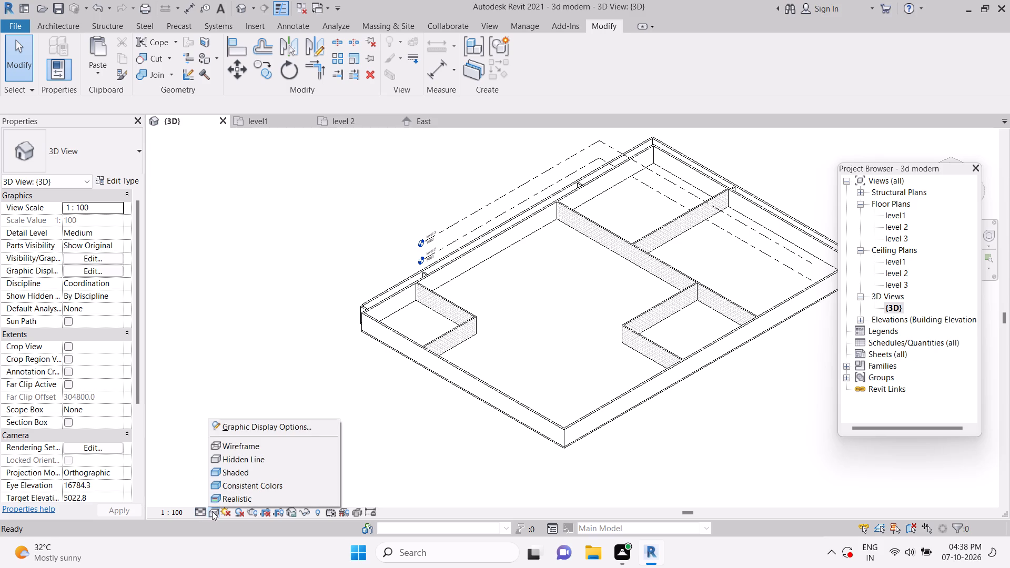
left_click(238, 466)
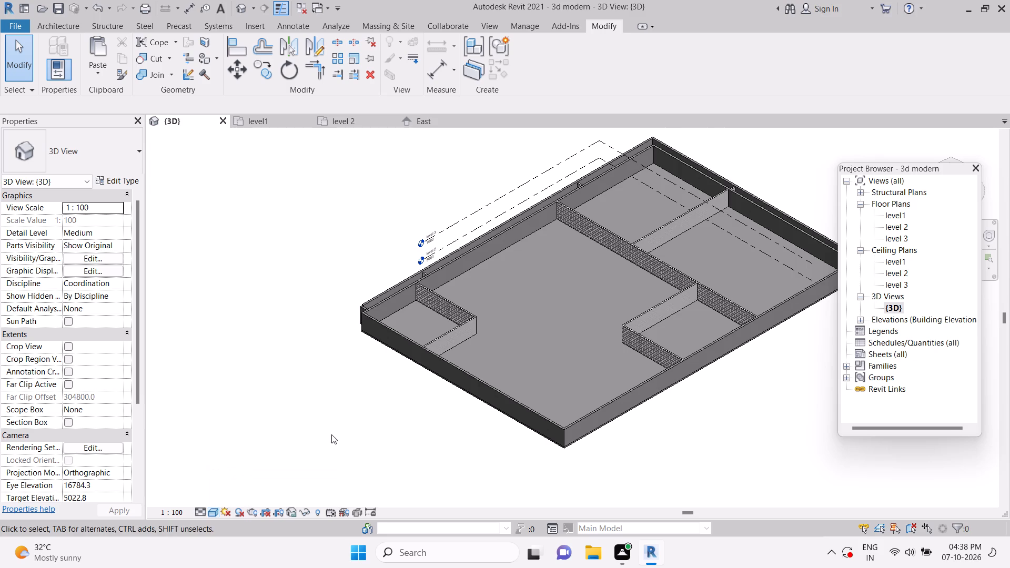
Set the {3D} view's detail level to Fine.
left_click(215, 513)
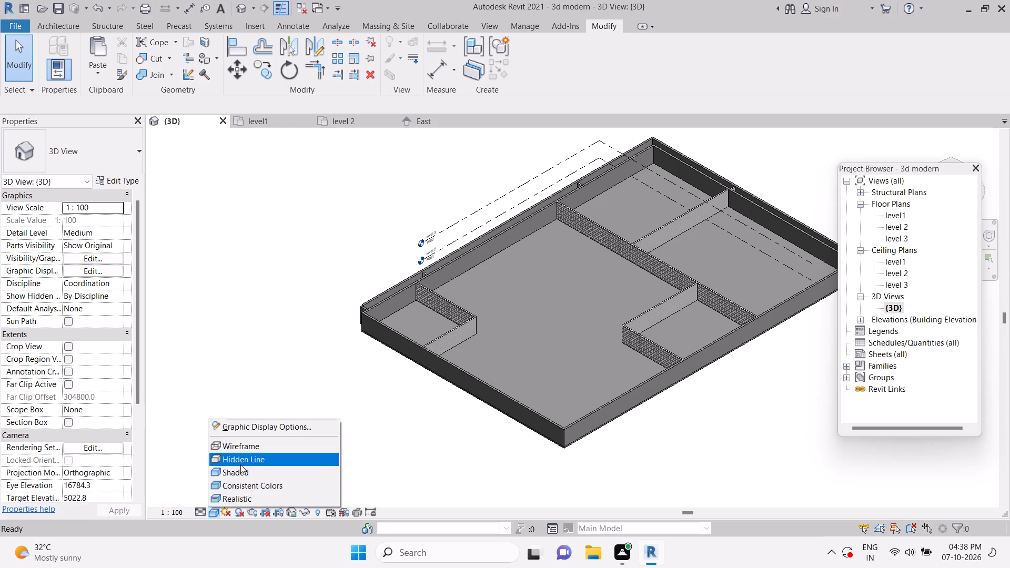
left_click(200, 514)
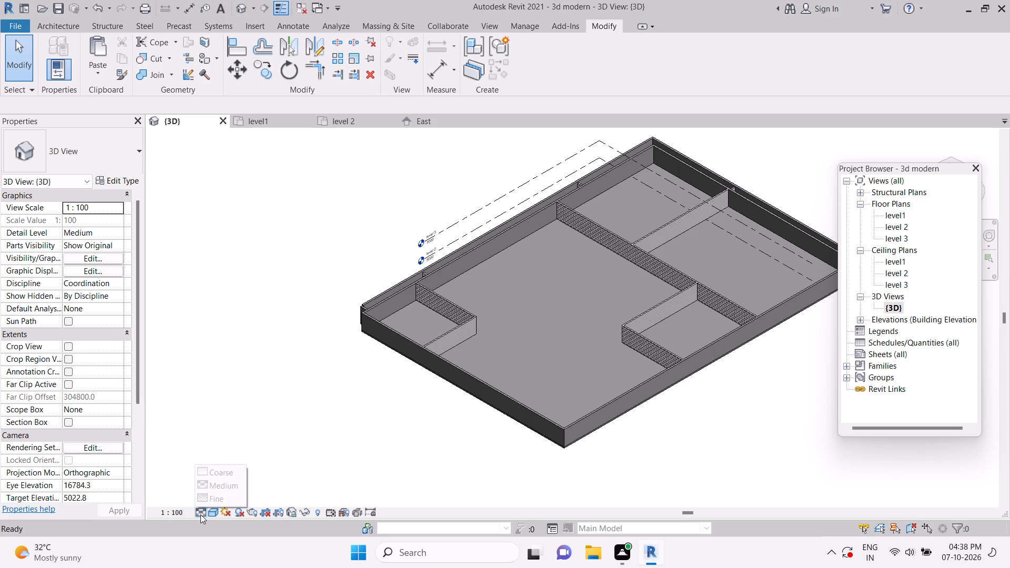
left_click(210, 504)
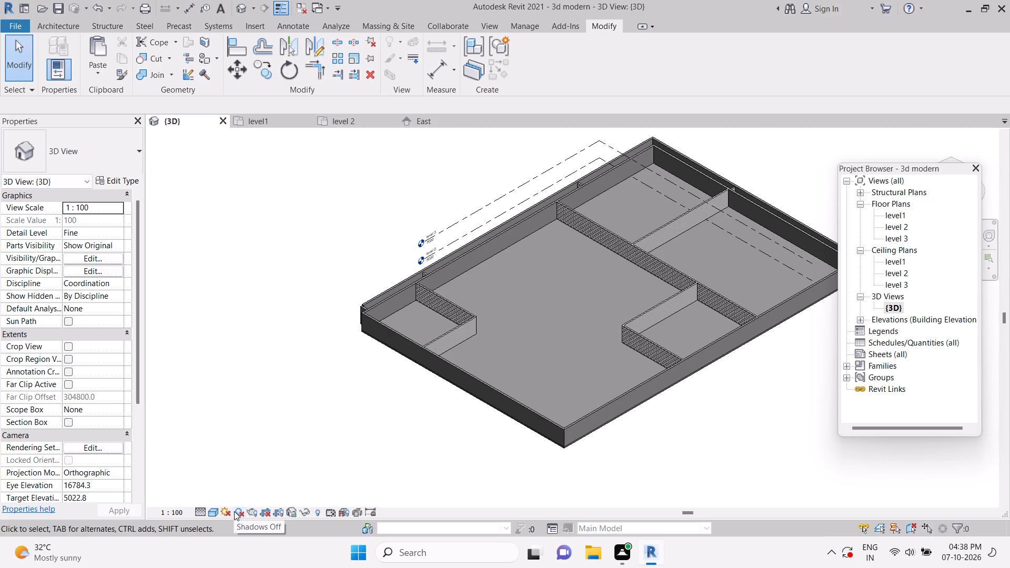
Examine the shaded model's exterior walls, masonry partitions and floor up close and as a whole.
scroll(234, 511, "up", 5)
scroll(491, 438, "up", 2)
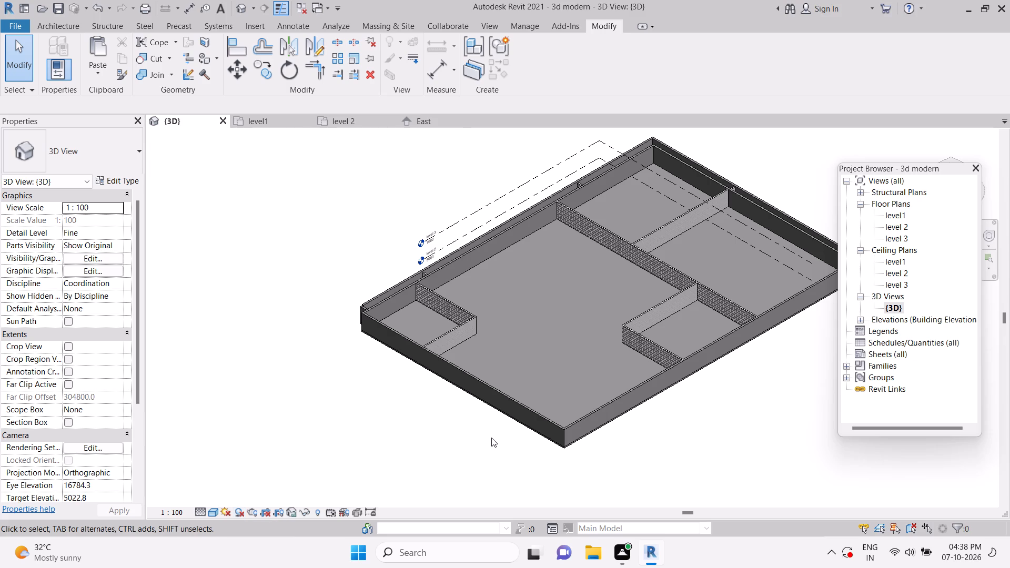
scroll(491, 438, "up", 2)
scroll(491, 438, "down", 3)
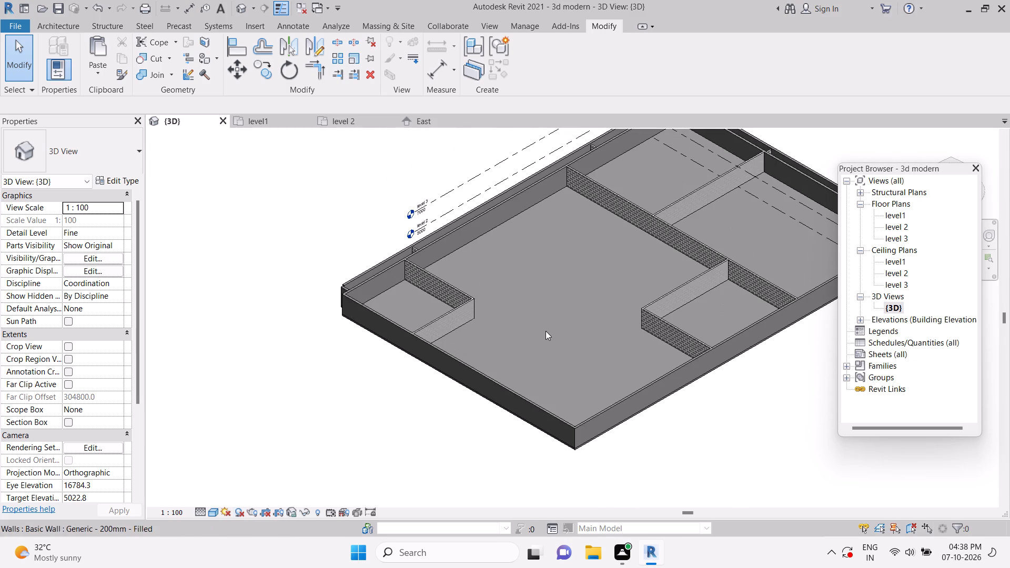
scroll(561, 190, "down", 1)
middle_click_drag(556, 206, 481, 276)
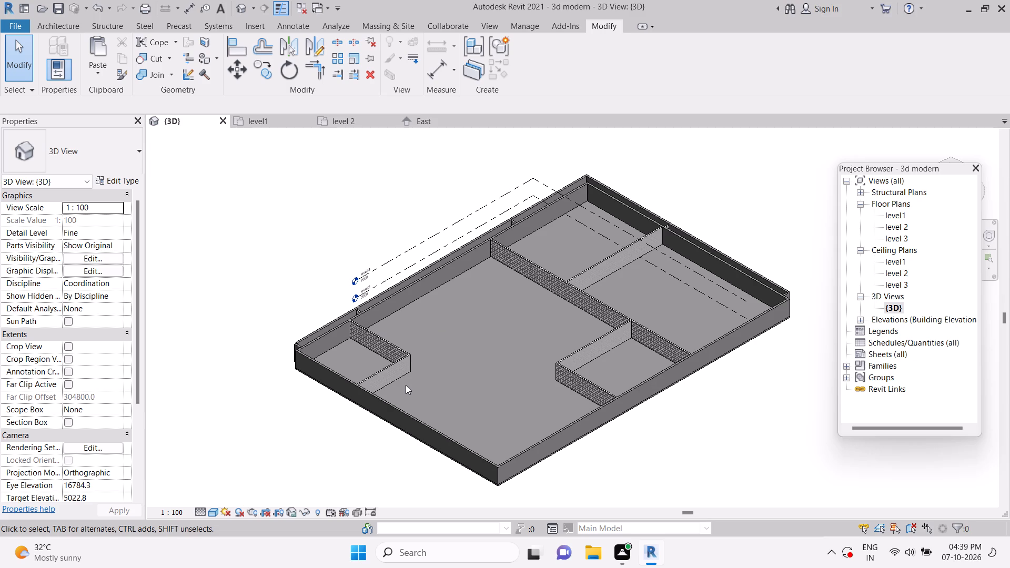
scroll(360, 370, "up", 3)
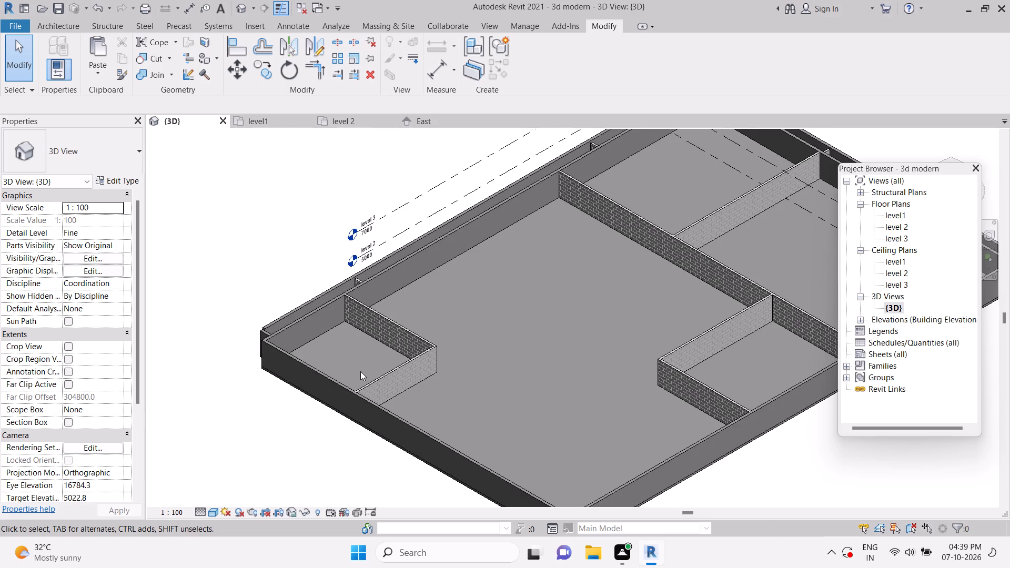
scroll(284, 407, "down", 3)
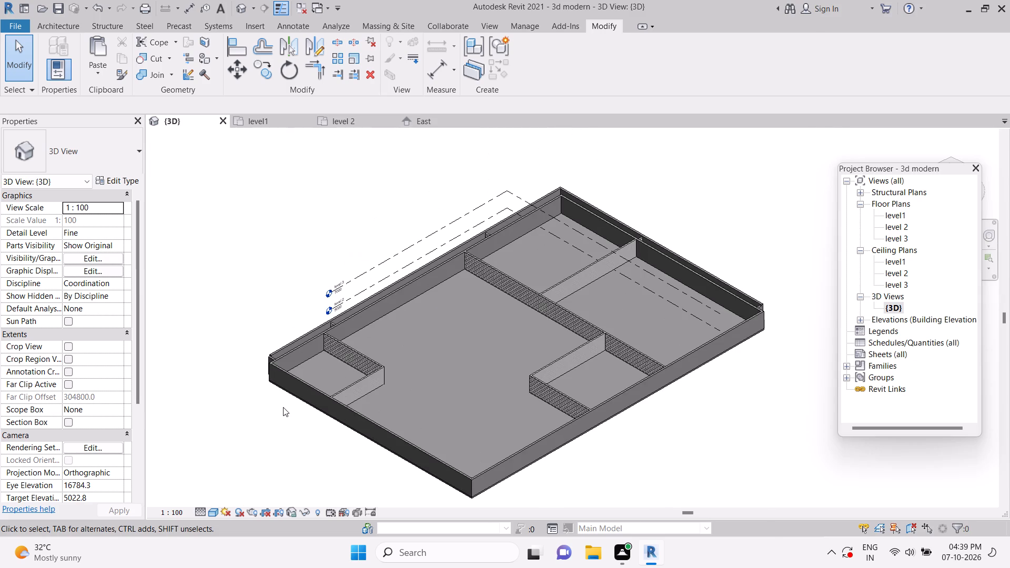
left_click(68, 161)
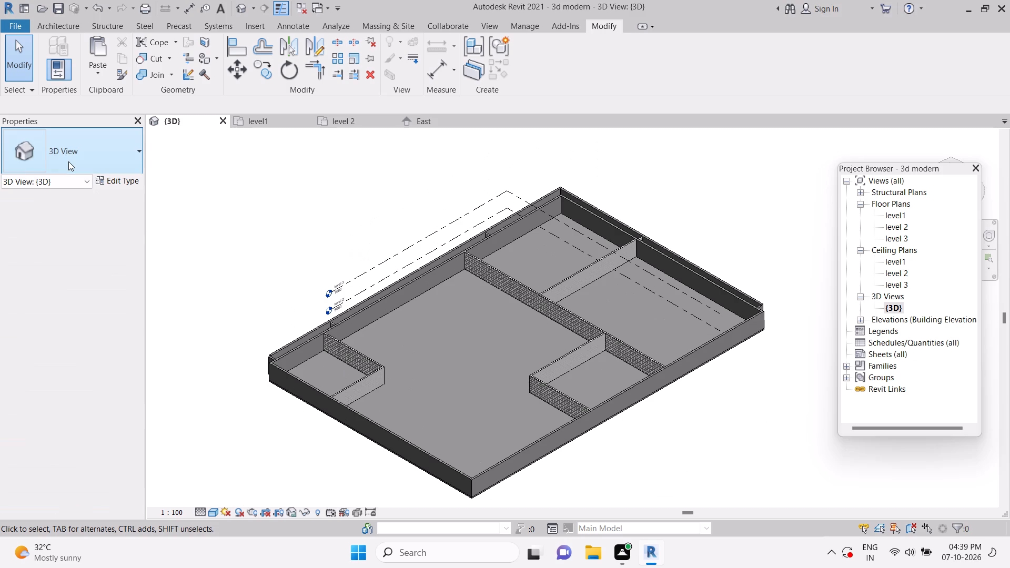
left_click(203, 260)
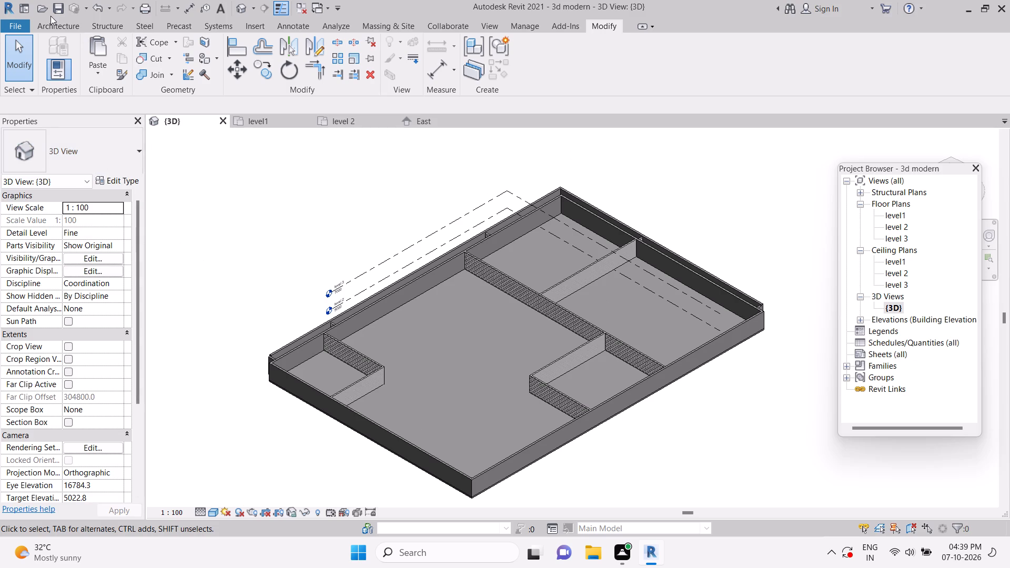
Start the Wall command and open the height or depth choice for new walls.
left_click(51, 16)
left_click(53, 25)
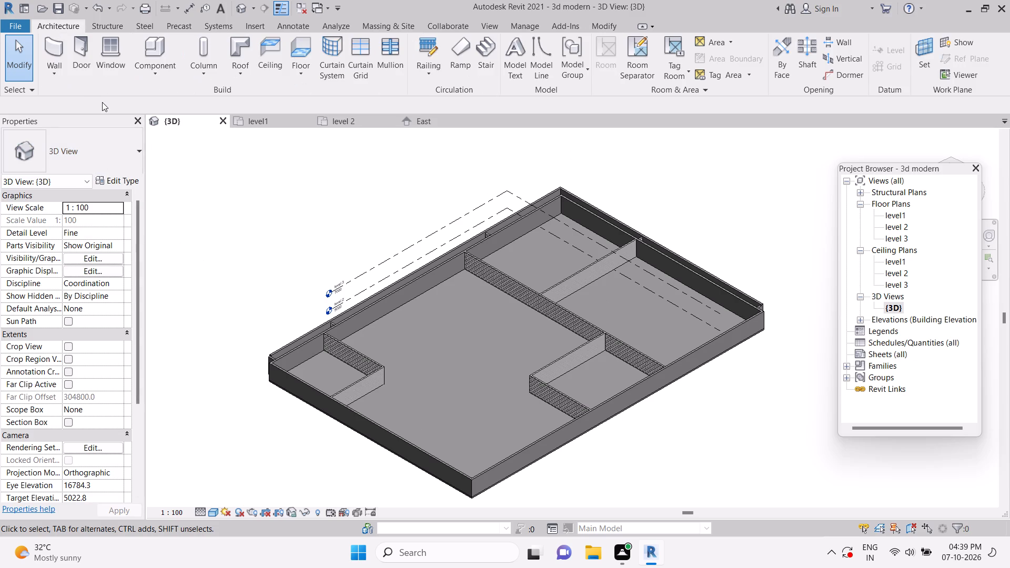
left_click(57, 54)
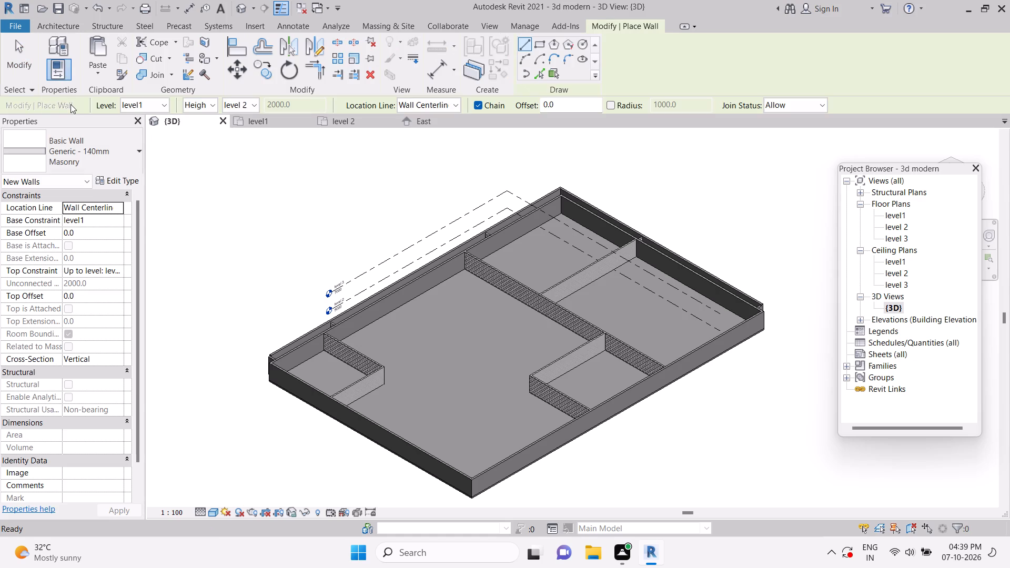
left_click(213, 109)
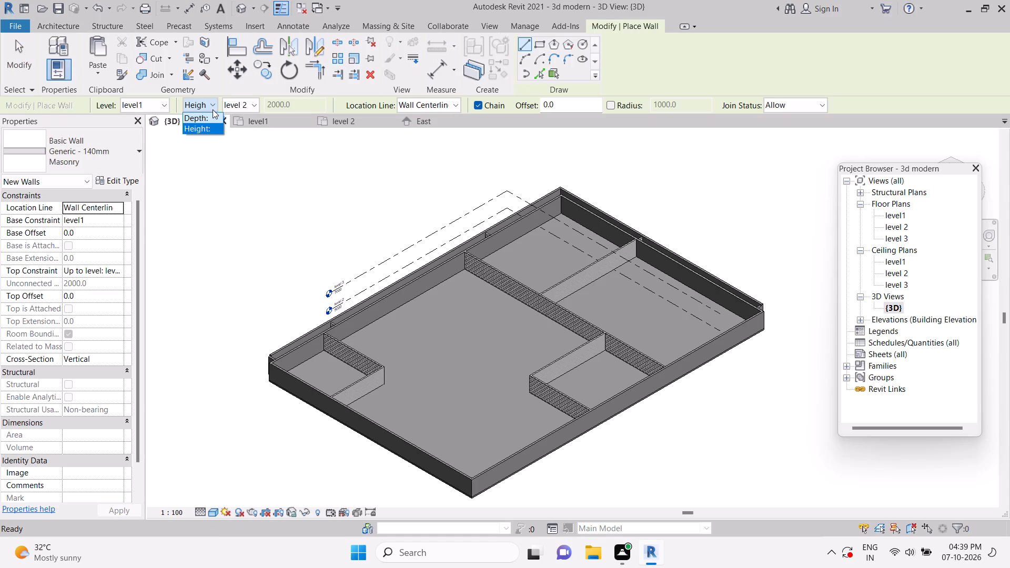
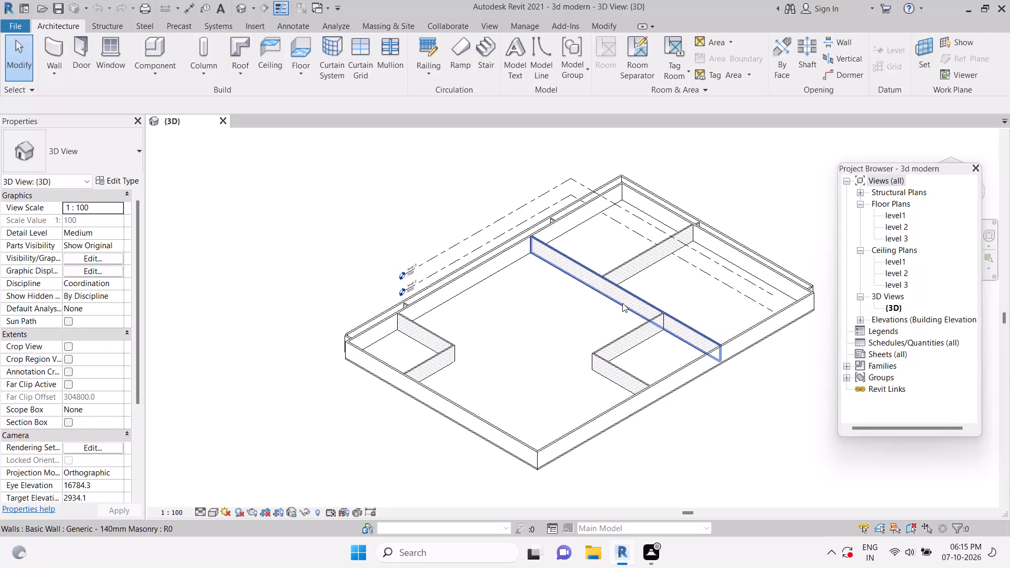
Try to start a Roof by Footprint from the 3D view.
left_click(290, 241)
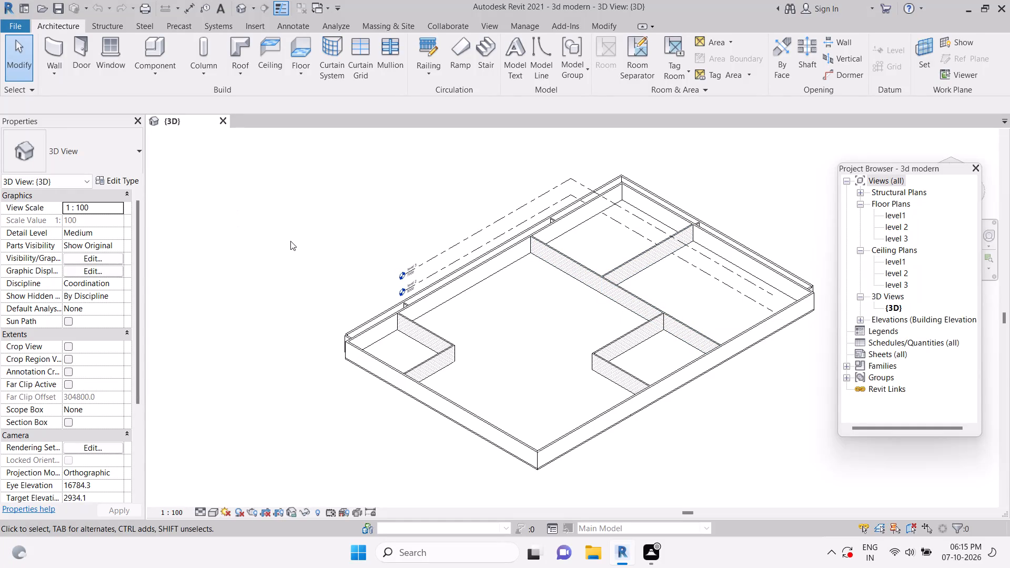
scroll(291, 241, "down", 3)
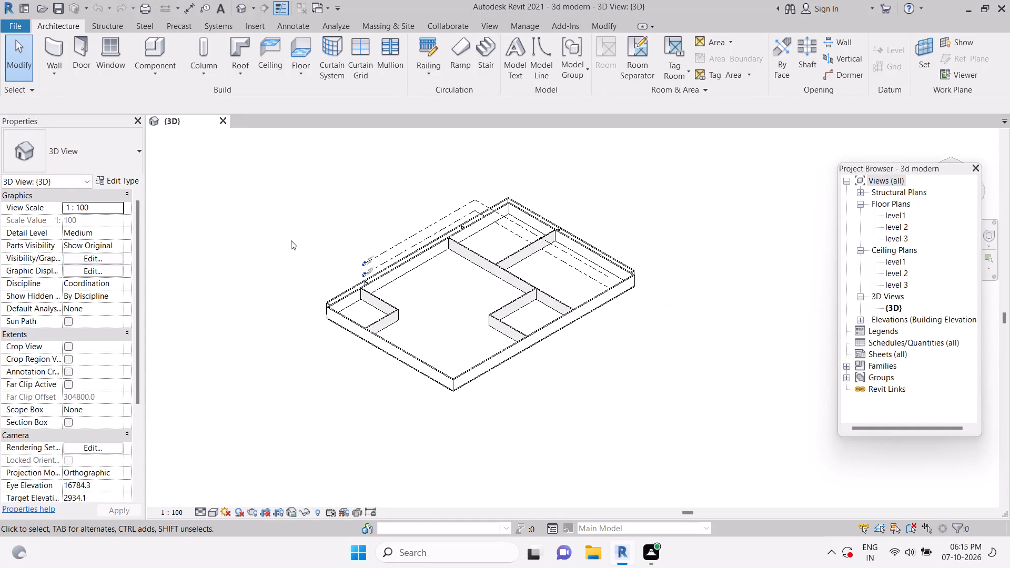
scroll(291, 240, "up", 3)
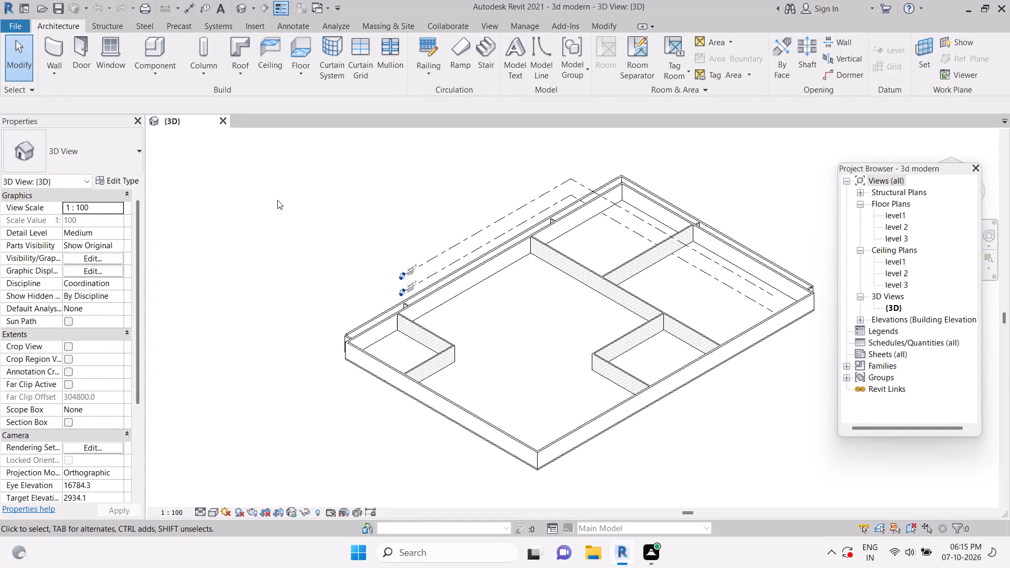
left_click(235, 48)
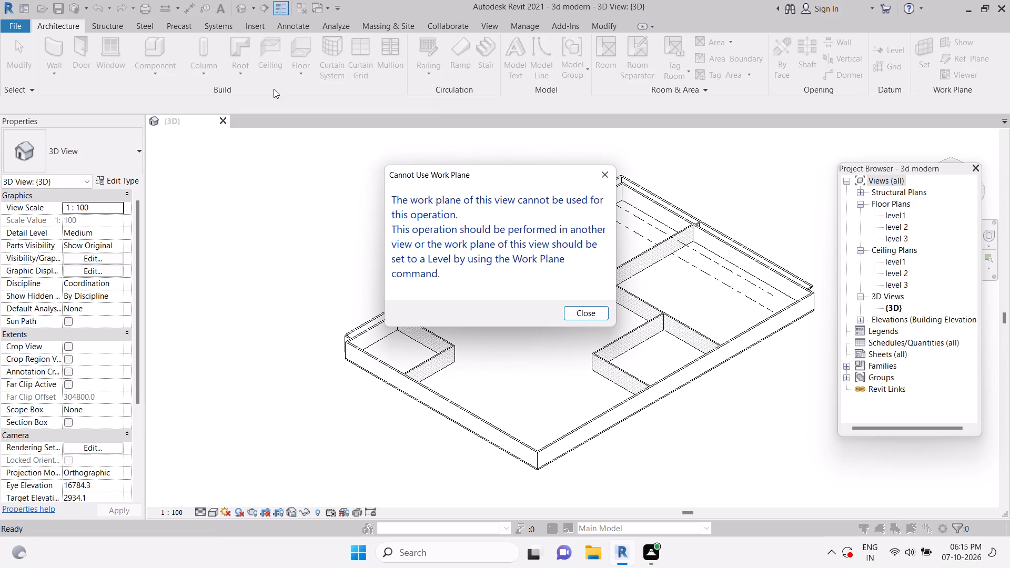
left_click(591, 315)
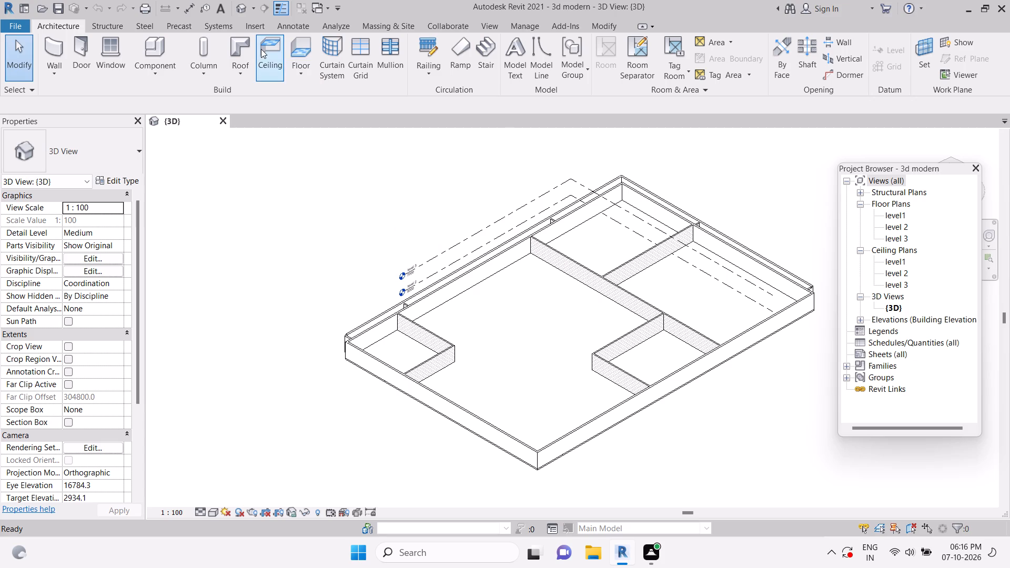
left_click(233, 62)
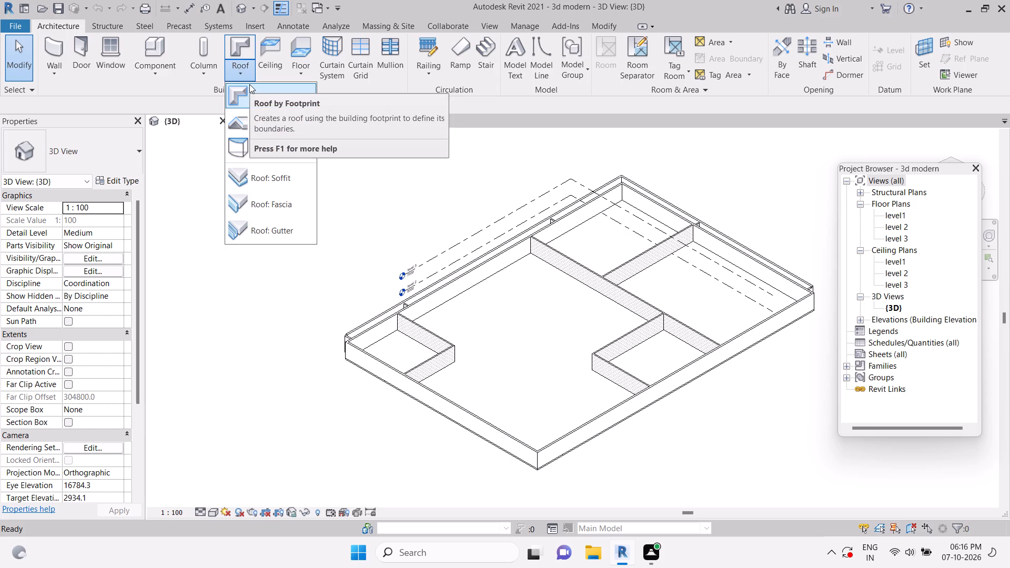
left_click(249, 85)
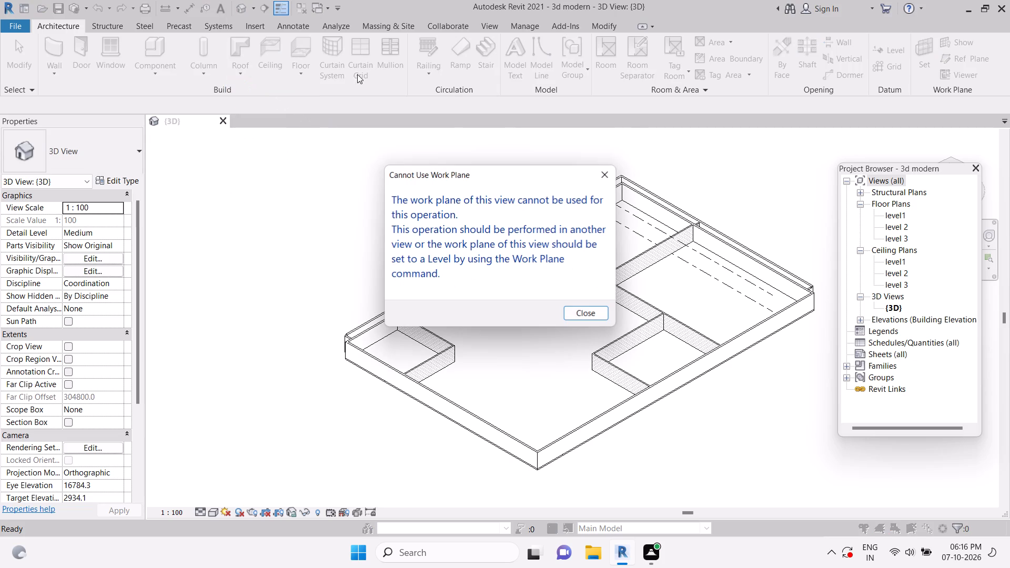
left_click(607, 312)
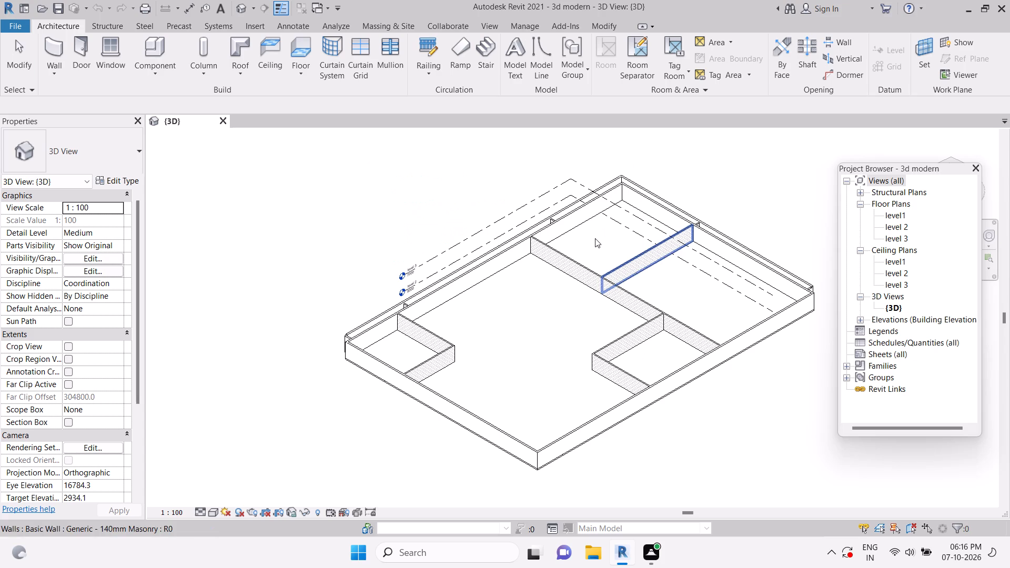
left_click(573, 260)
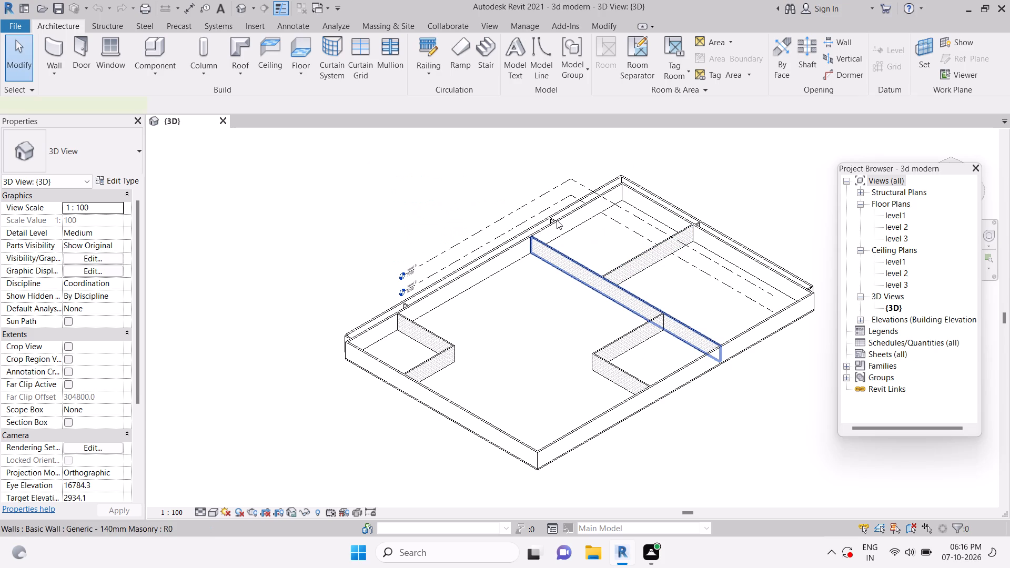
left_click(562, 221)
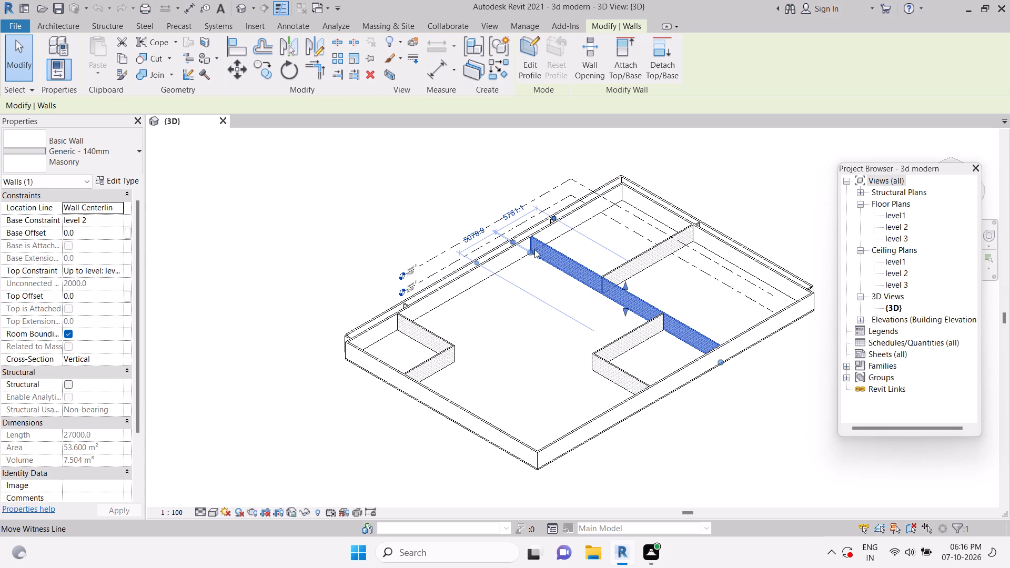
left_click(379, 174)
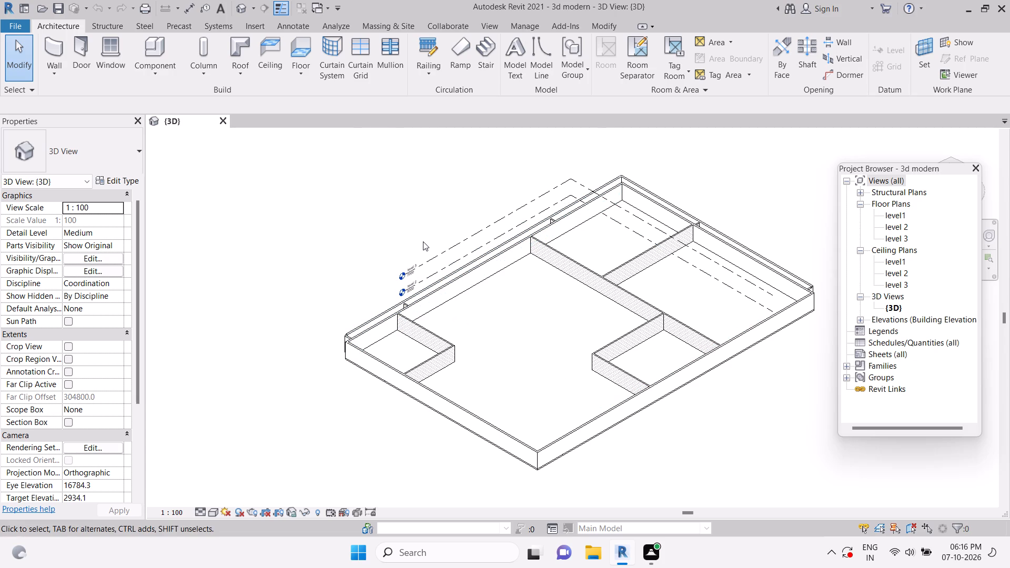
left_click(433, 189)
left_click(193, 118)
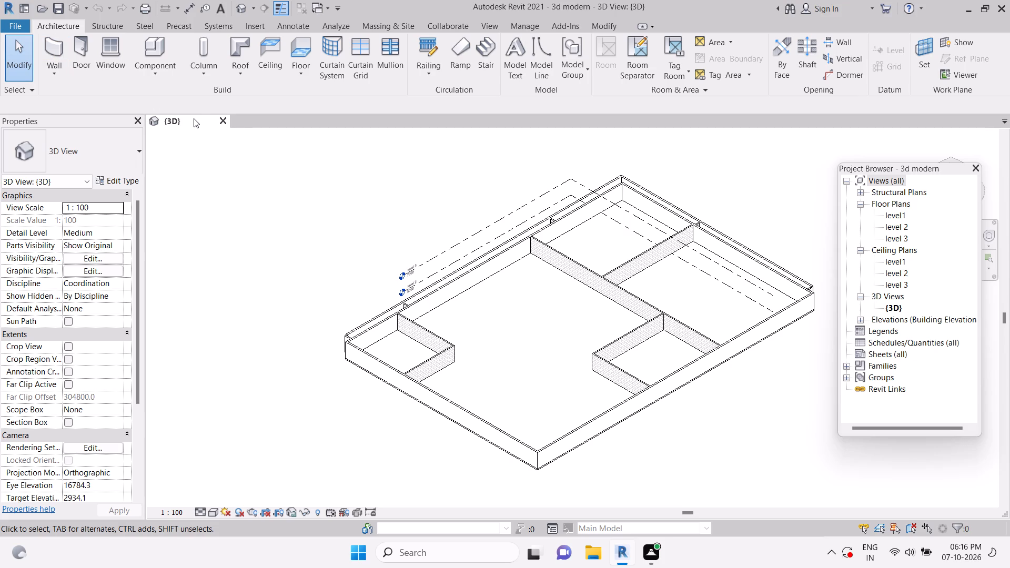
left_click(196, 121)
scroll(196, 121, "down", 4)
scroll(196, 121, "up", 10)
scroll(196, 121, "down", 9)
Set the 3D view's detail level to Fine and its visual style to Shaded.
left_click(197, 514)
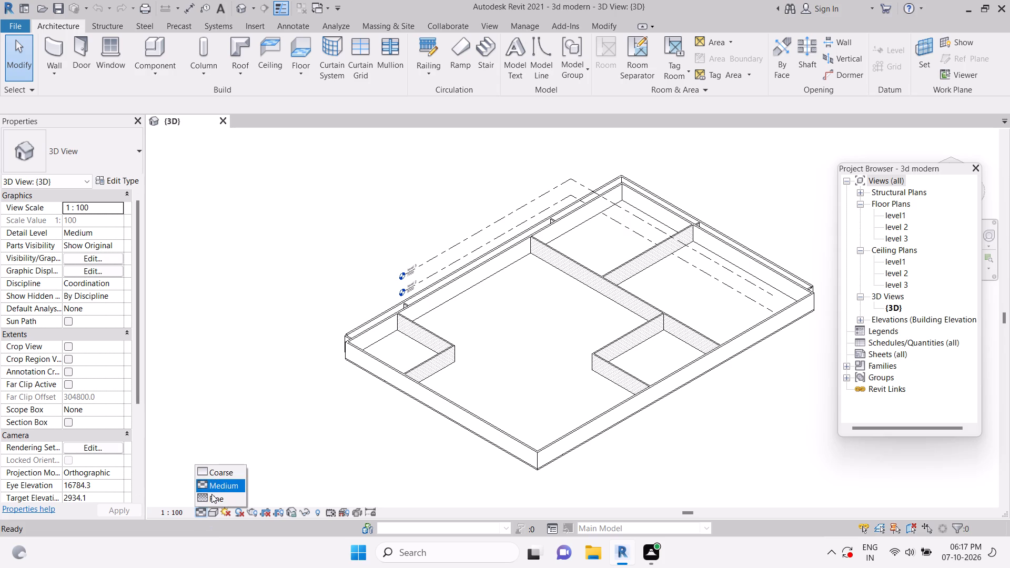
left_click(213, 496)
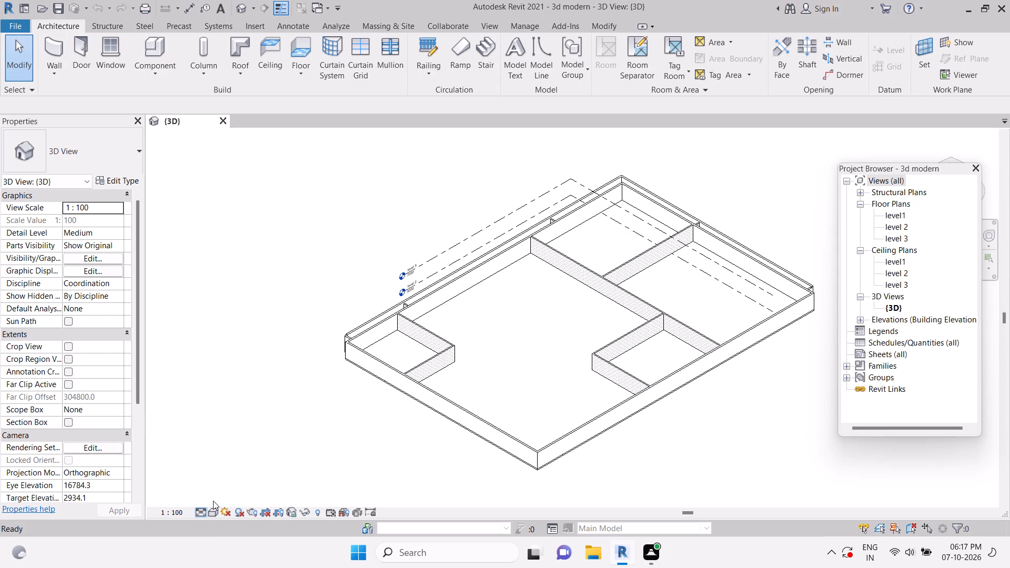
left_click(214, 515)
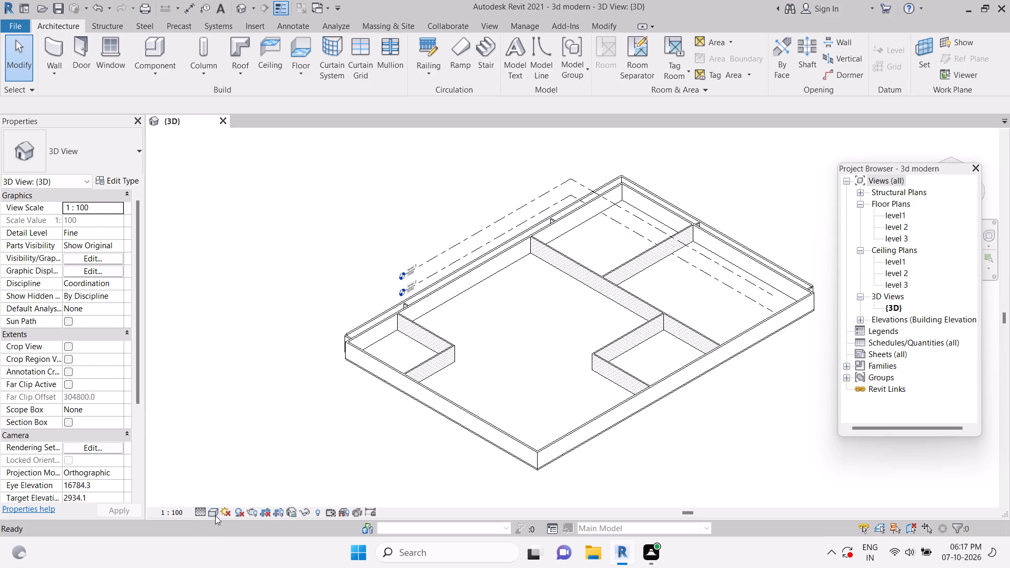
left_click(215, 515)
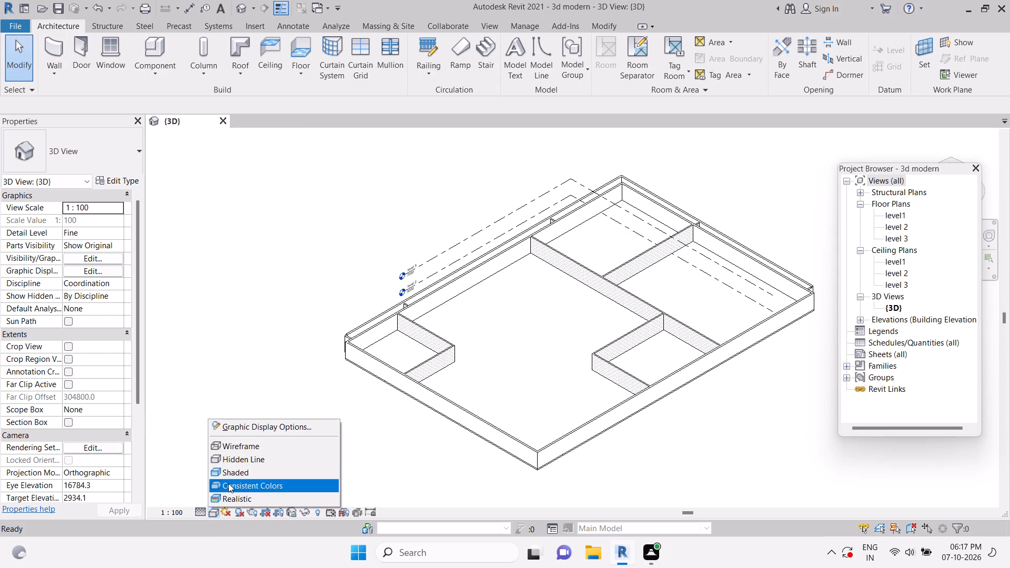
left_click(233, 470)
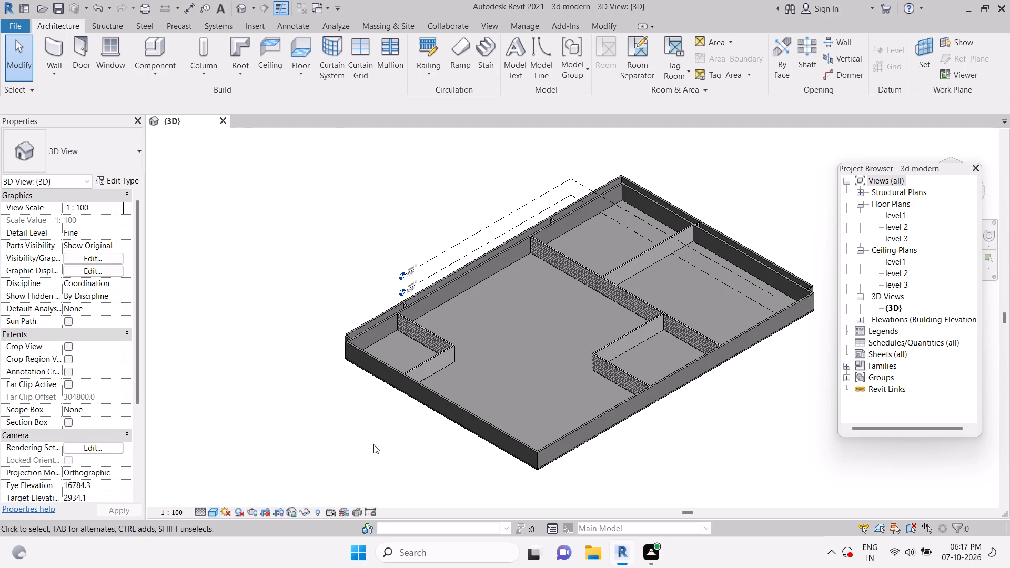
Examine the shaded 3D model's outer walls, interior partitions and floor from near and far.
scroll(456, 434, "up", 7)
scroll(456, 434, "down", 4)
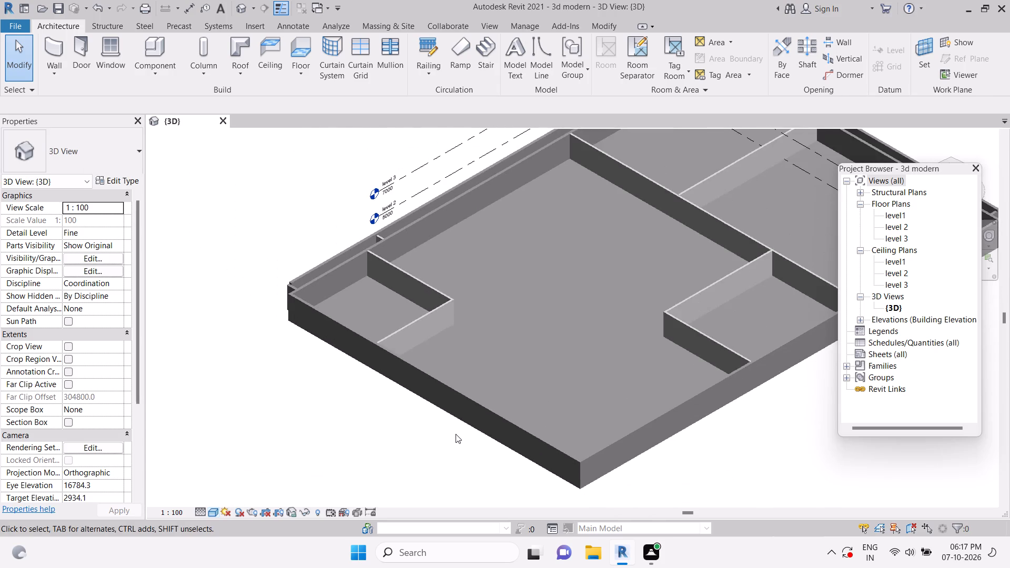
scroll(456, 434, "down", 2)
middle_click_drag(734, 320, 728, 332)
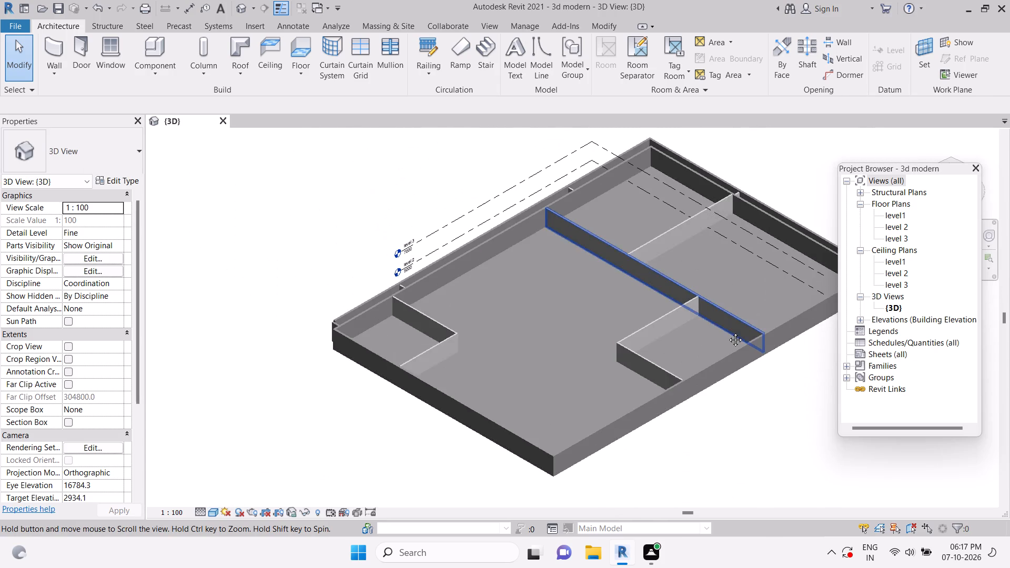
middle_click_drag(728, 332, 654, 344)
middle_click_drag(658, 326, 659, 319)
scroll(649, 357, "up", 5)
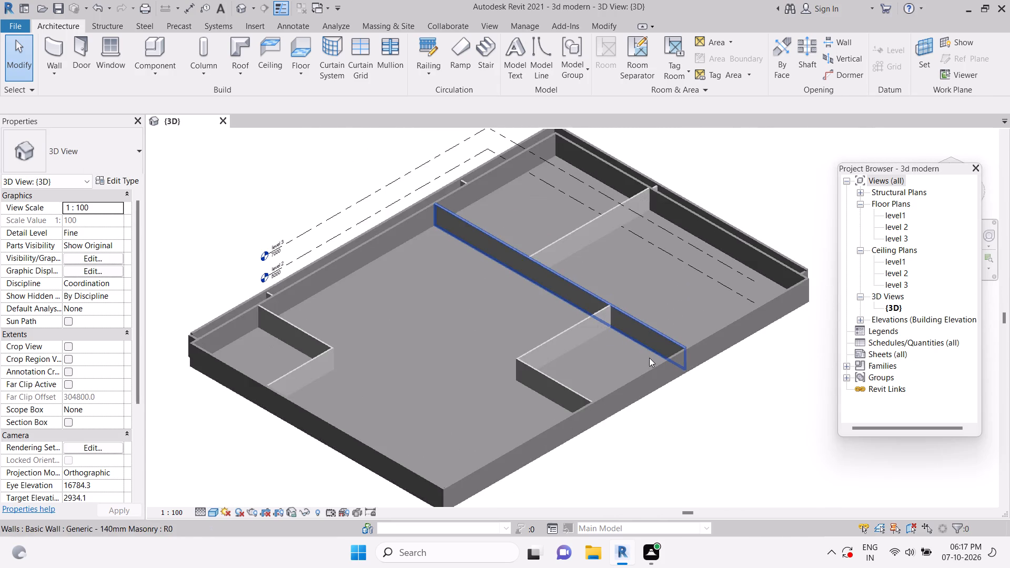
scroll(650, 358, "down", 5)
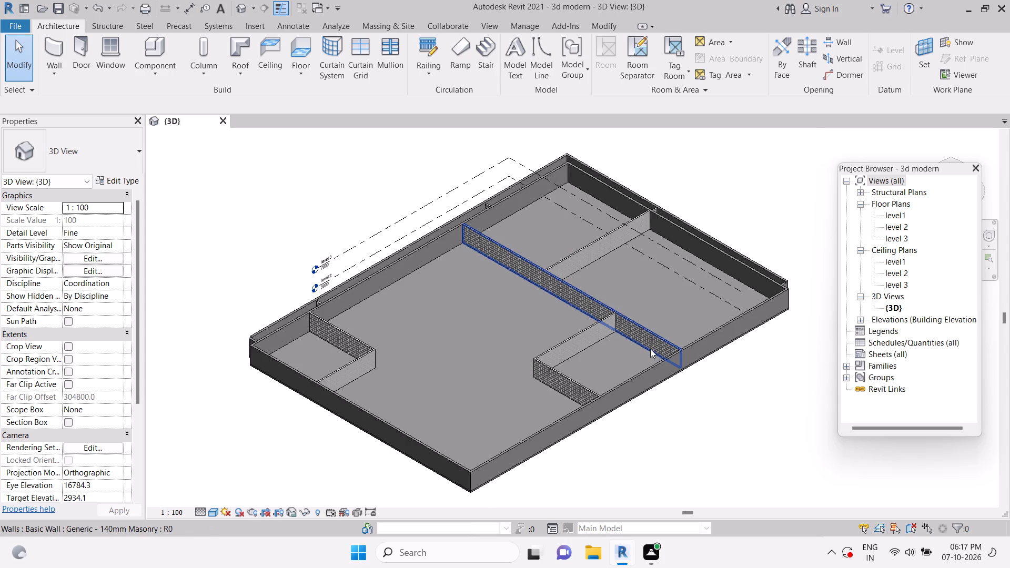
scroll(650, 349, "up", 3)
scroll(650, 349, "down", 3)
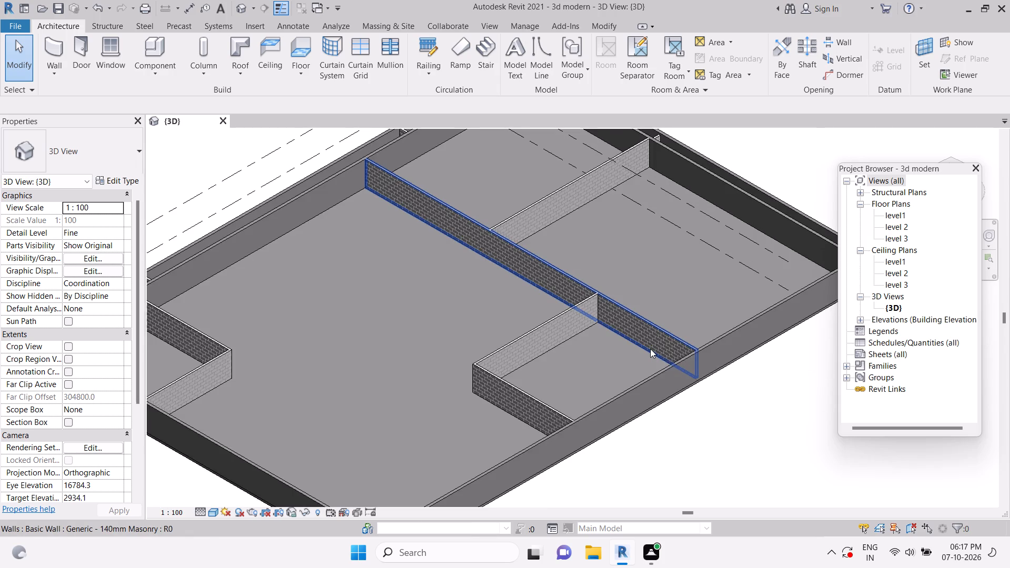
scroll(650, 348, "down", 3)
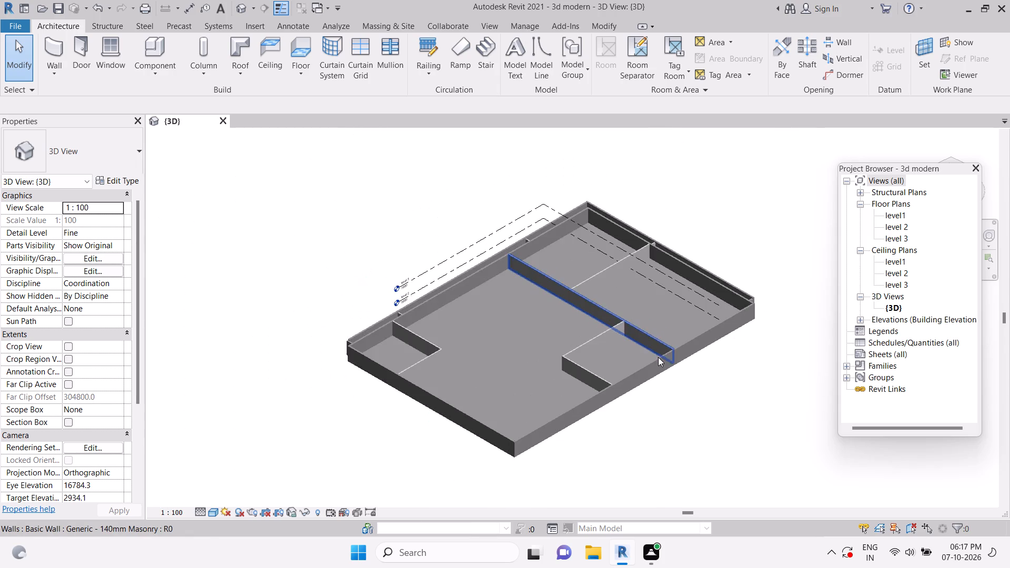
left_click(761, 398)
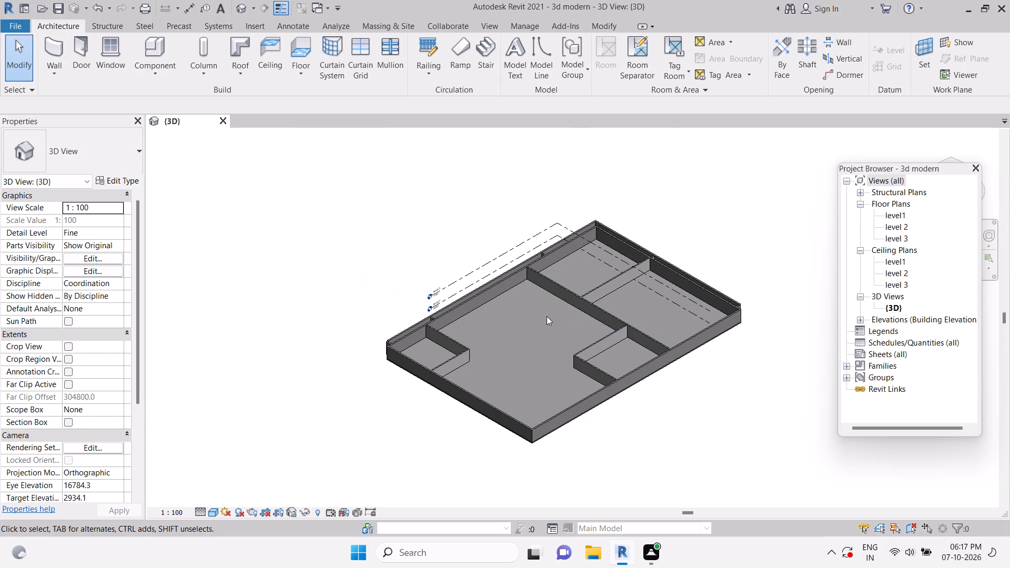
scroll(547, 316, "up", 11)
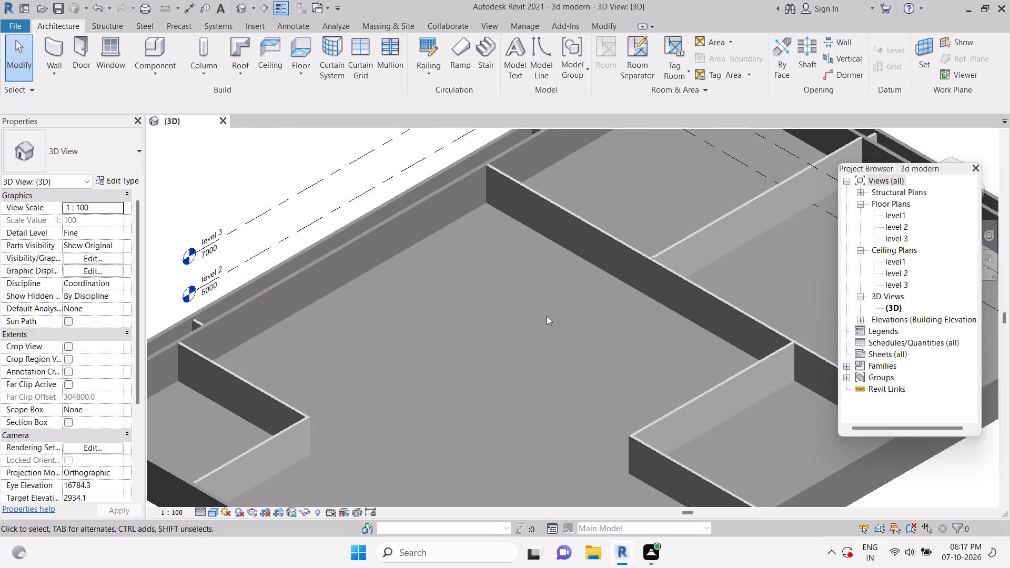
scroll(547, 316, "down", 7)
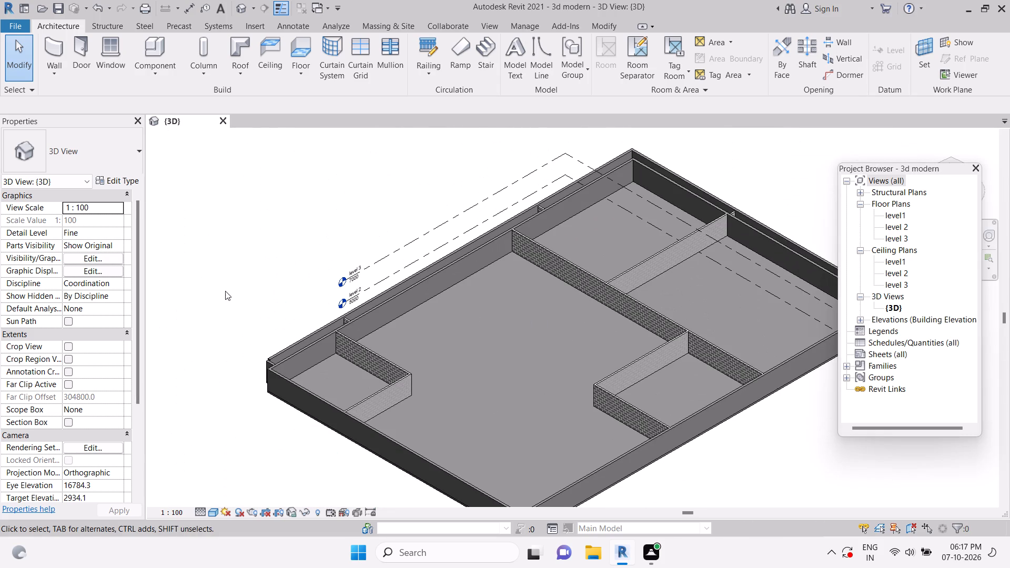
left_click(167, 120)
scroll(352, 347, "down", 1)
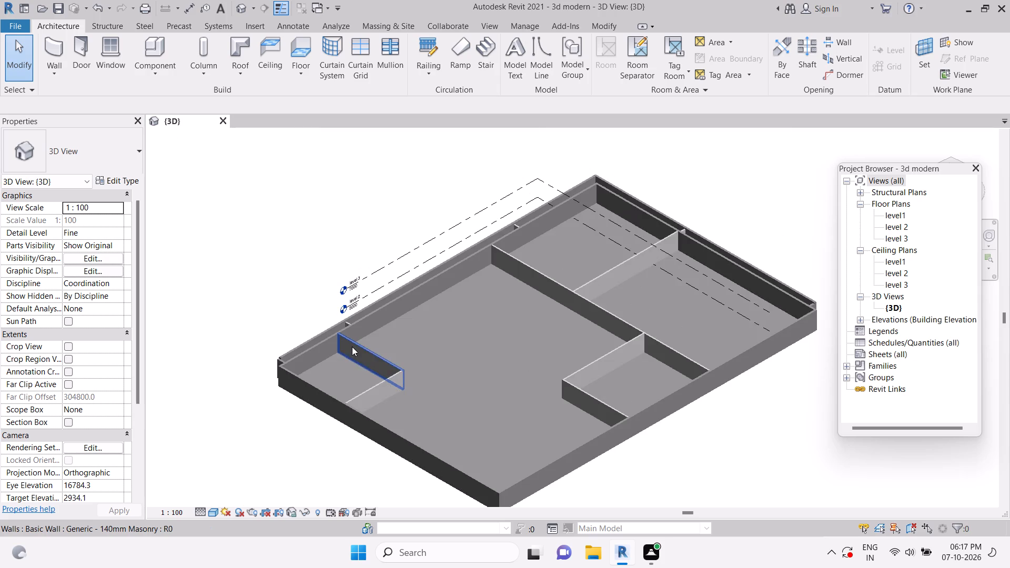
scroll(352, 347, "down", 1)
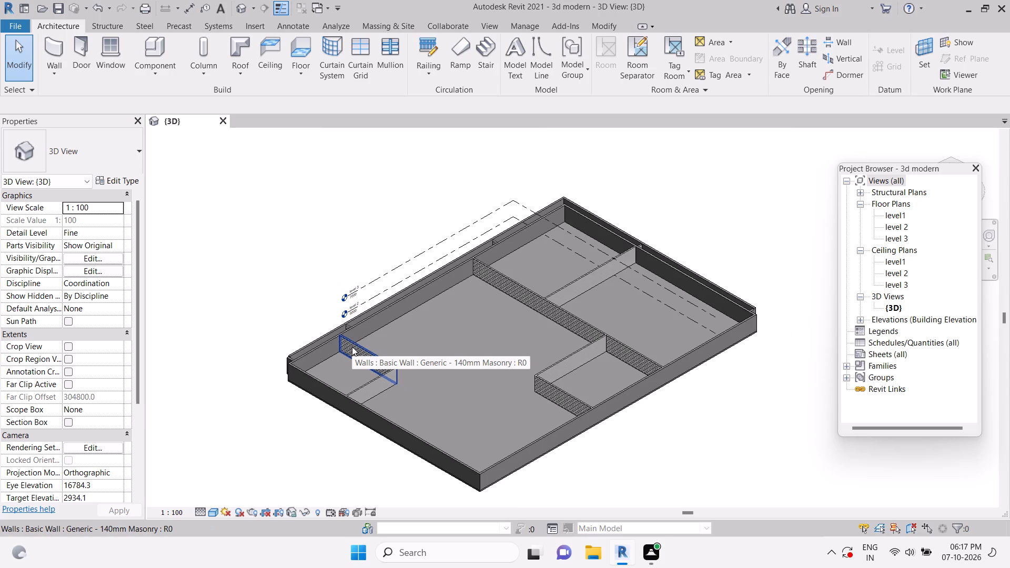
left_click(270, 307)
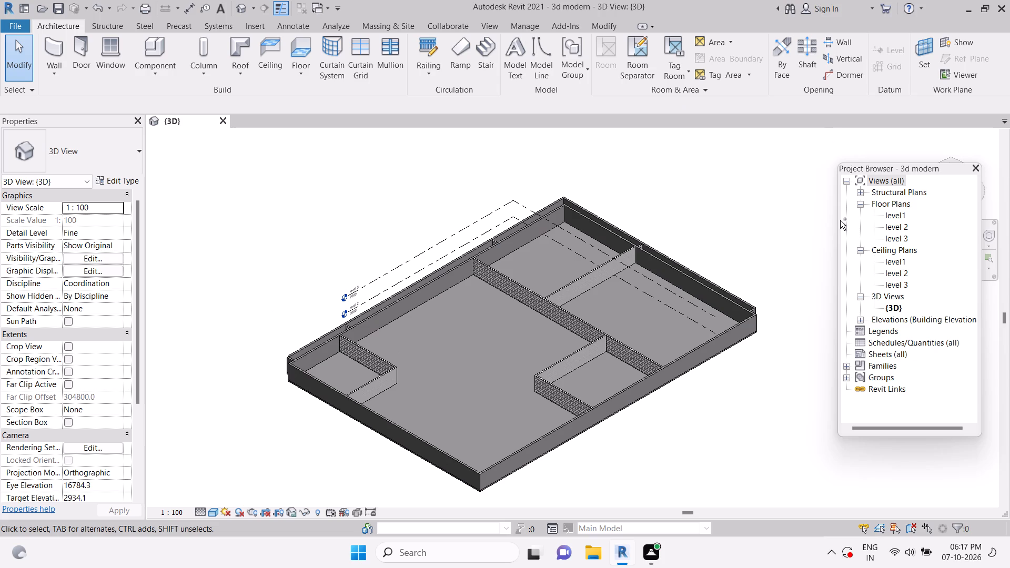
Save the project.
key("ctrl+s")
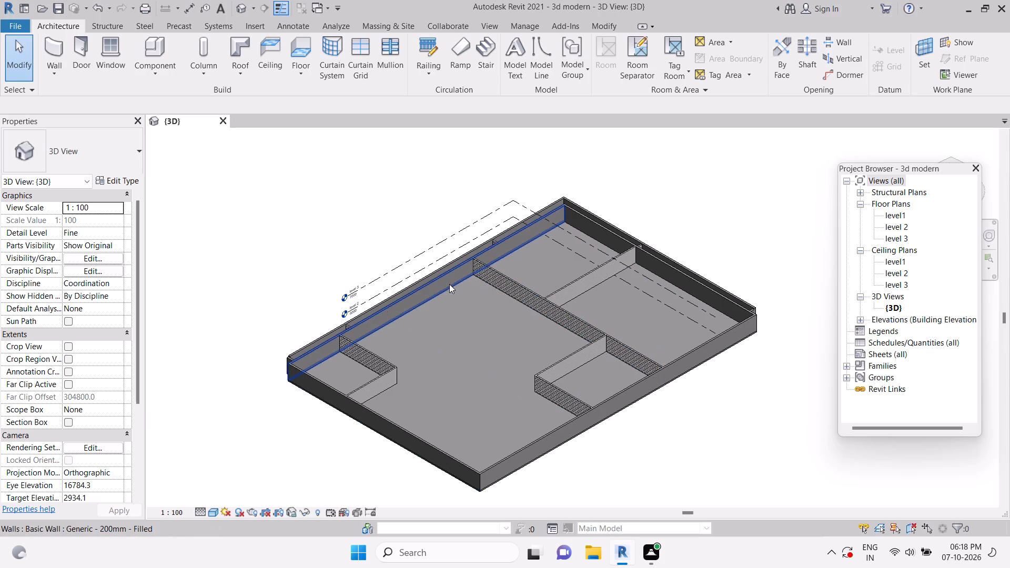
left_click(341, 192)
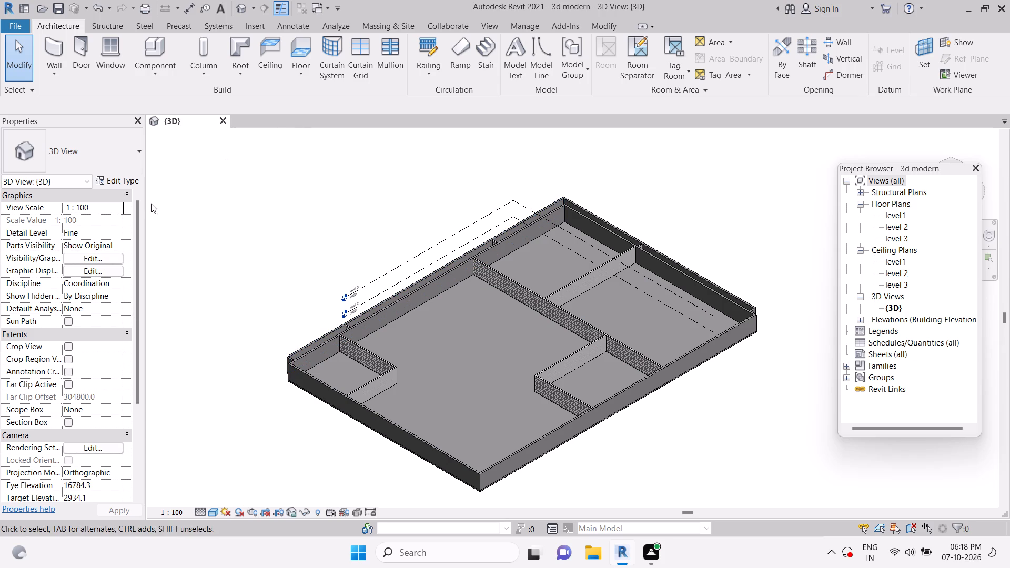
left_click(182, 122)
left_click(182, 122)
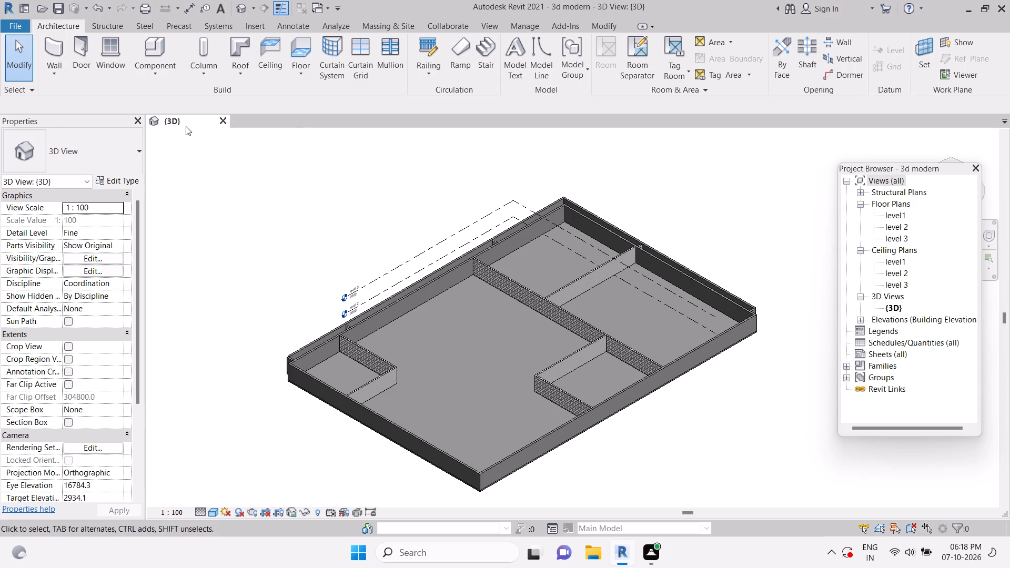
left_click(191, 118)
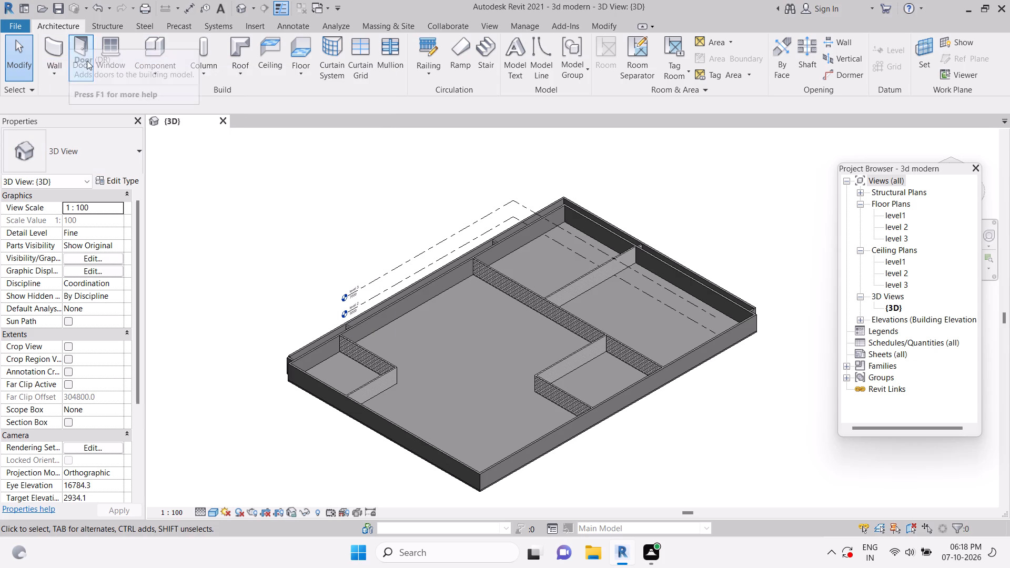
Examine the wall layouts on the level1, level 2 and level 3 floor plans.
double_click(898, 215)
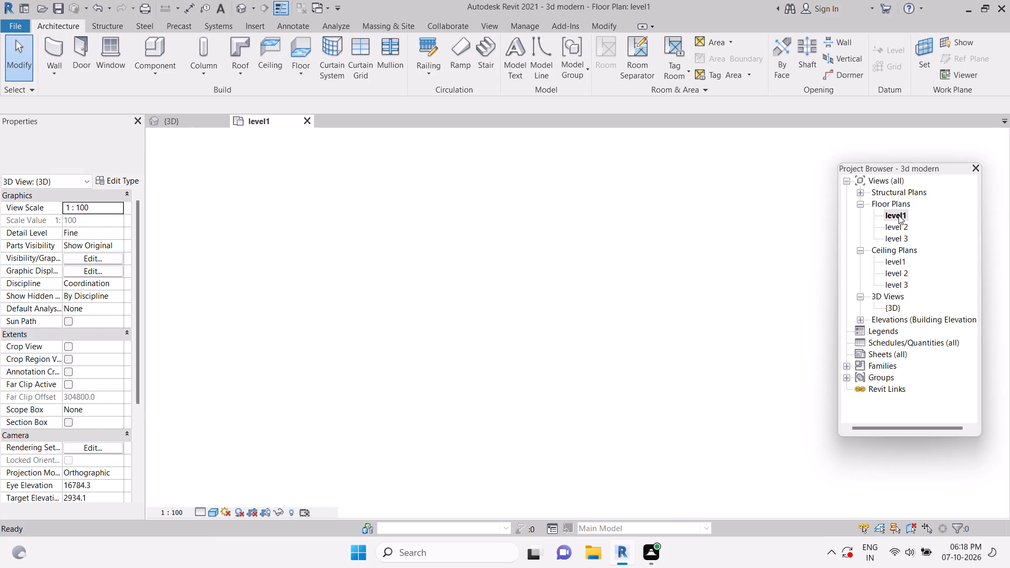
scroll(413, 566, "up", 4)
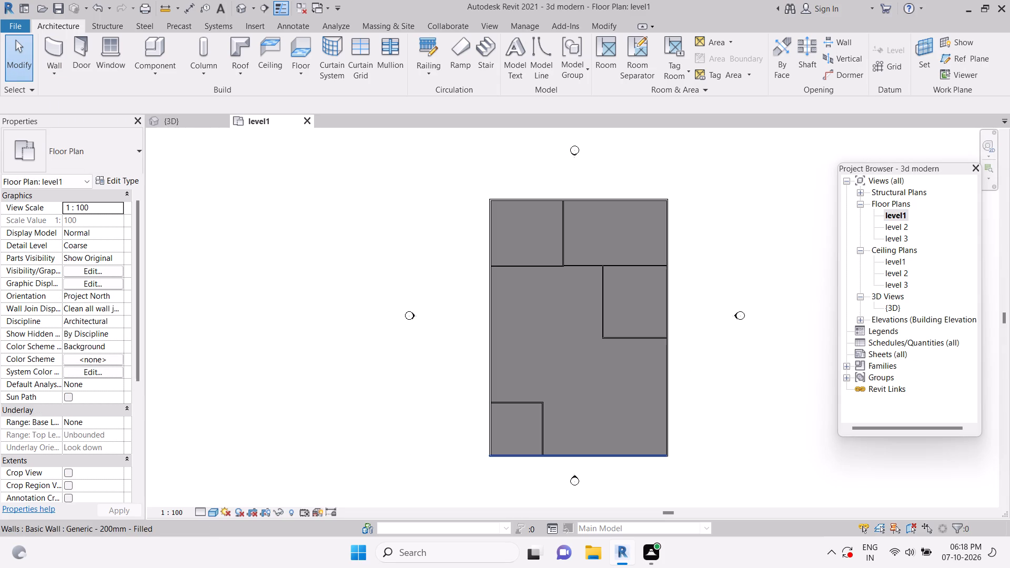
scroll(415, 556, "down", 3)
scroll(617, 358, "up", 5)
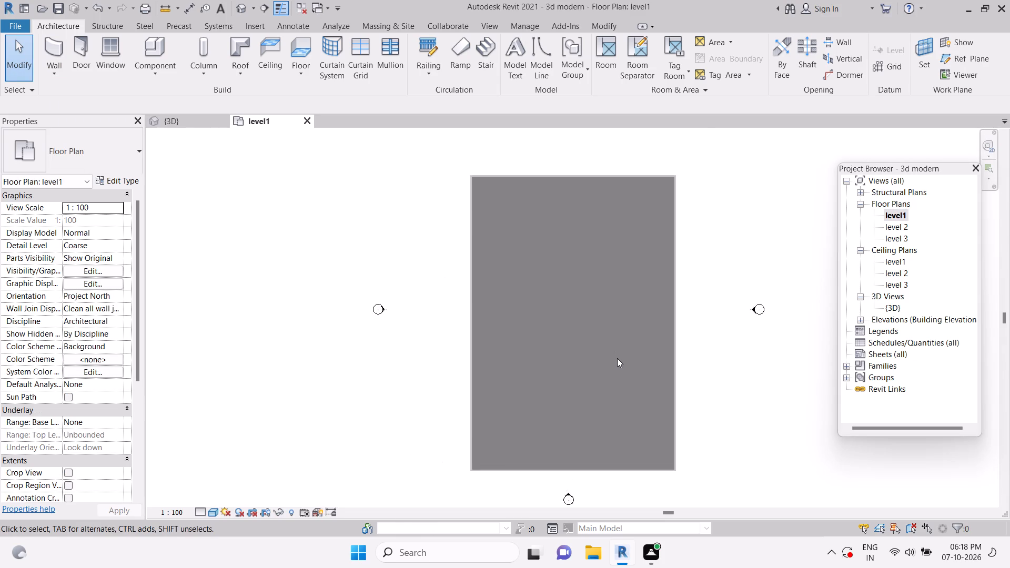
scroll(623, 358, "down", 3)
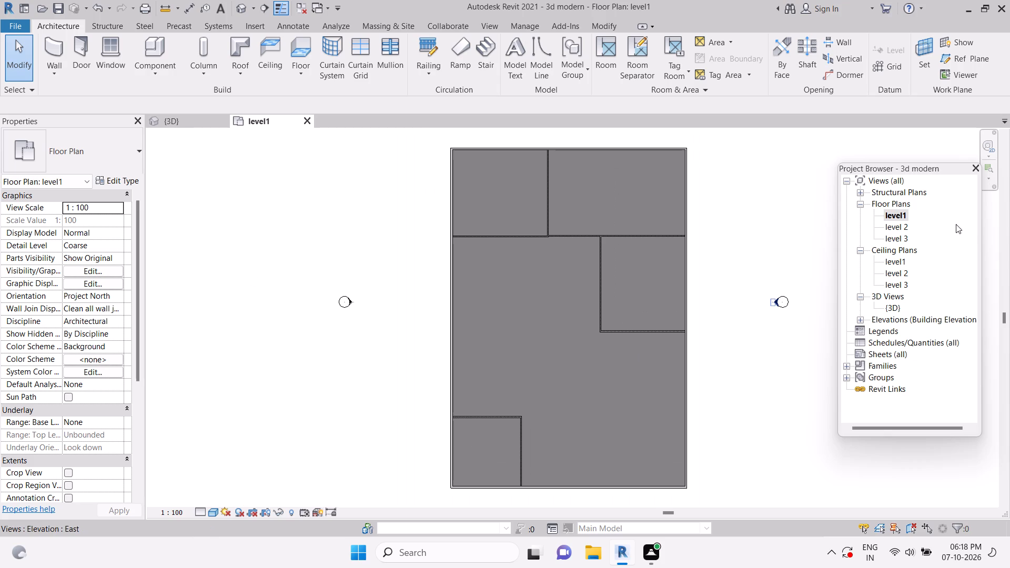
double_click(895, 228)
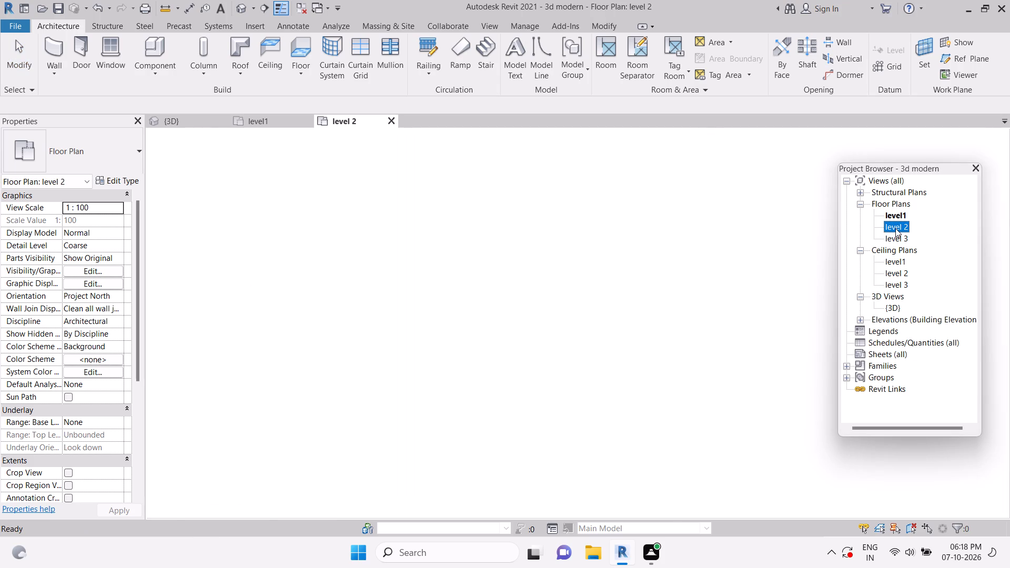
scroll(629, 402, "up", 2)
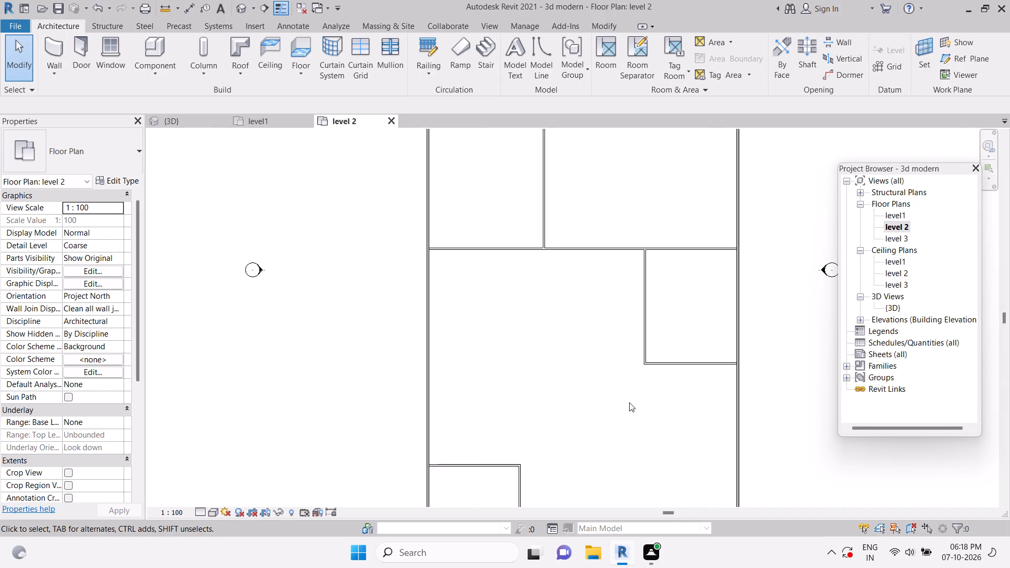
scroll(629, 402, "down", 3)
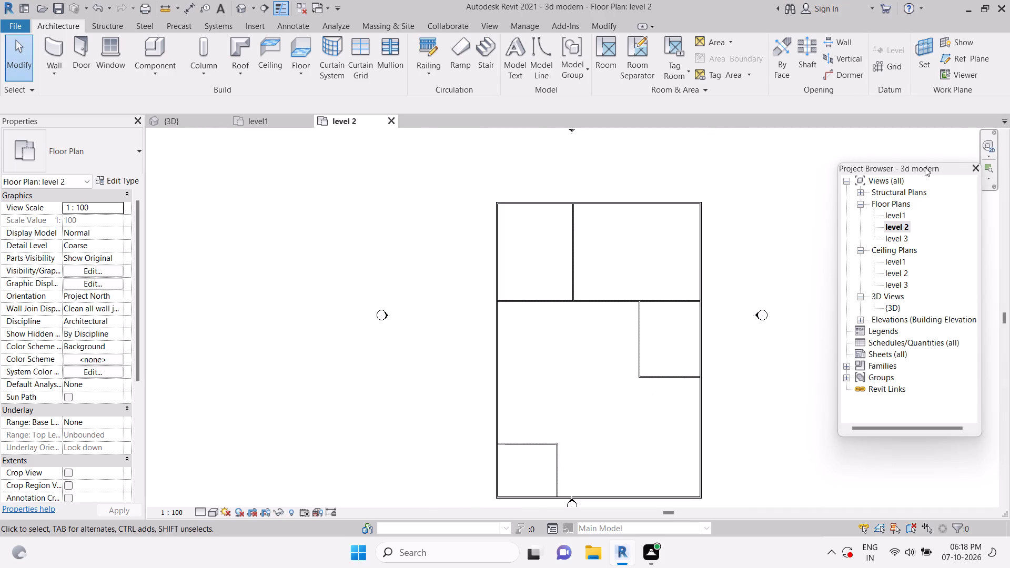
double_click(900, 244)
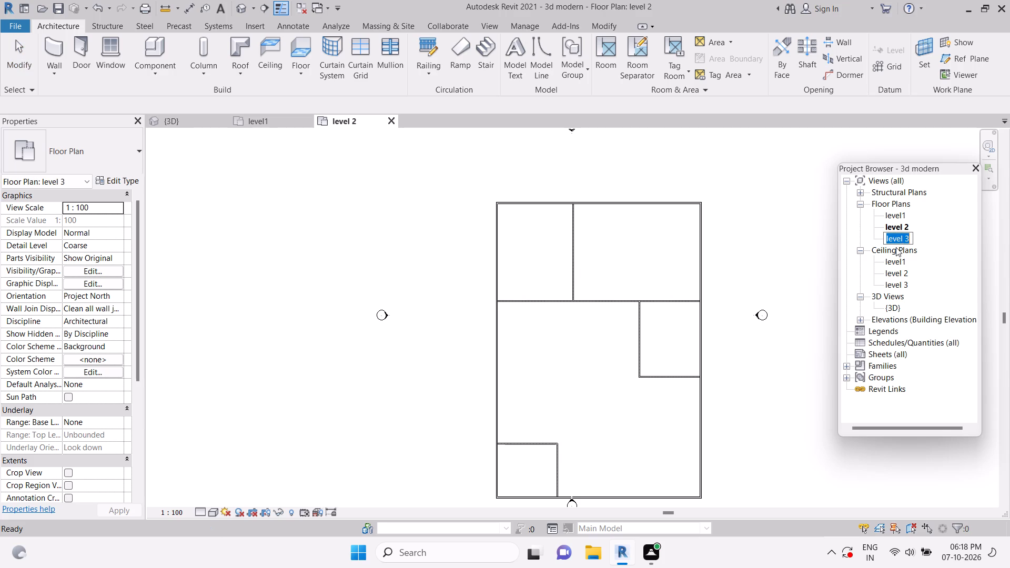
left_click(920, 242)
double_click(895, 238)
scroll(892, 247, "down", 2)
scroll(892, 248, "up", 2)
On the level1 floor plan, place an M_Single-Flush 0915 x 2134mm door in the lower-left room's right partition, near its upper corner.
double_click(892, 217)
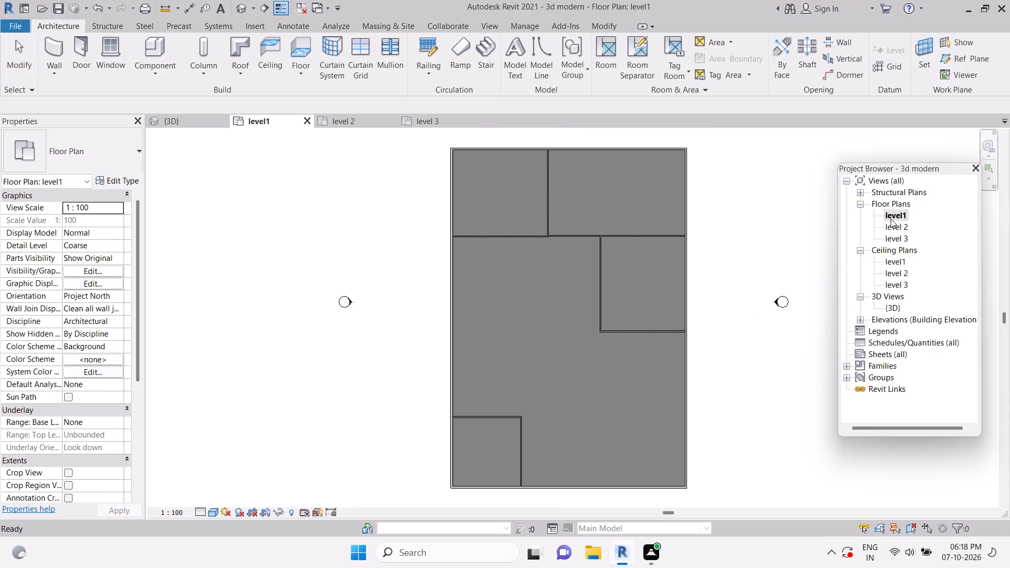
left_click(80, 42)
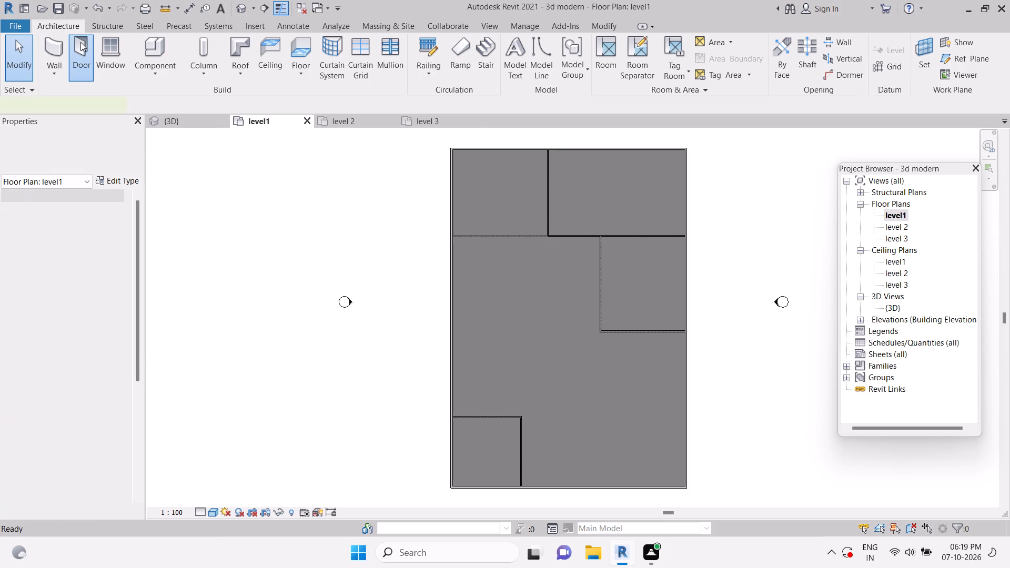
left_click(90, 146)
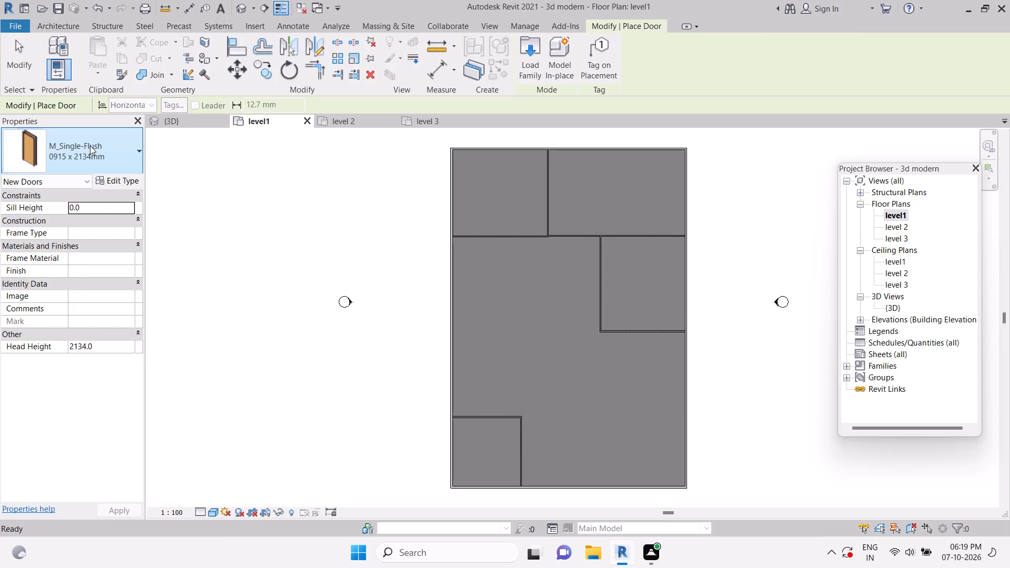
left_click(107, 210)
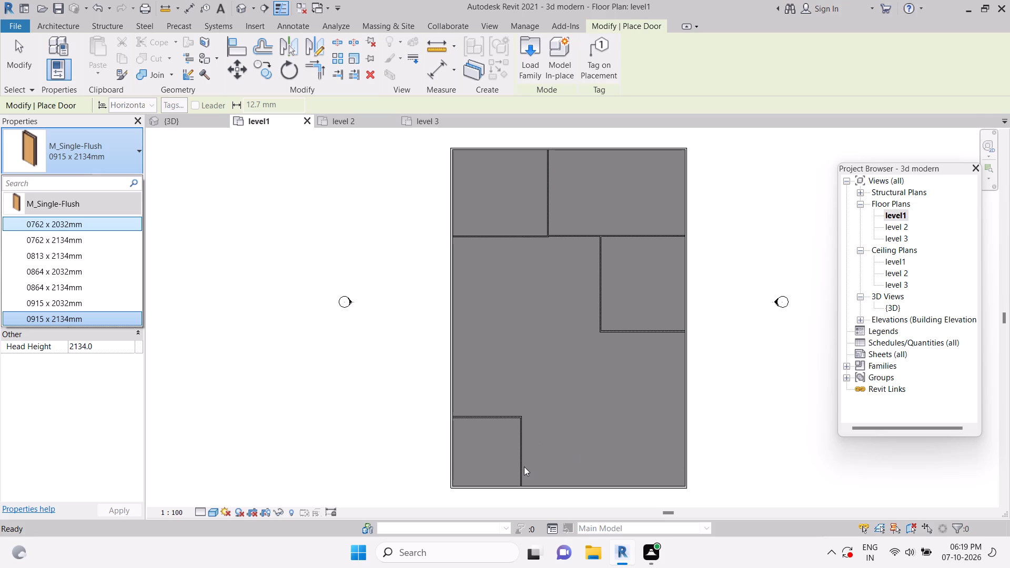
scroll(504, 443, "down", 2)
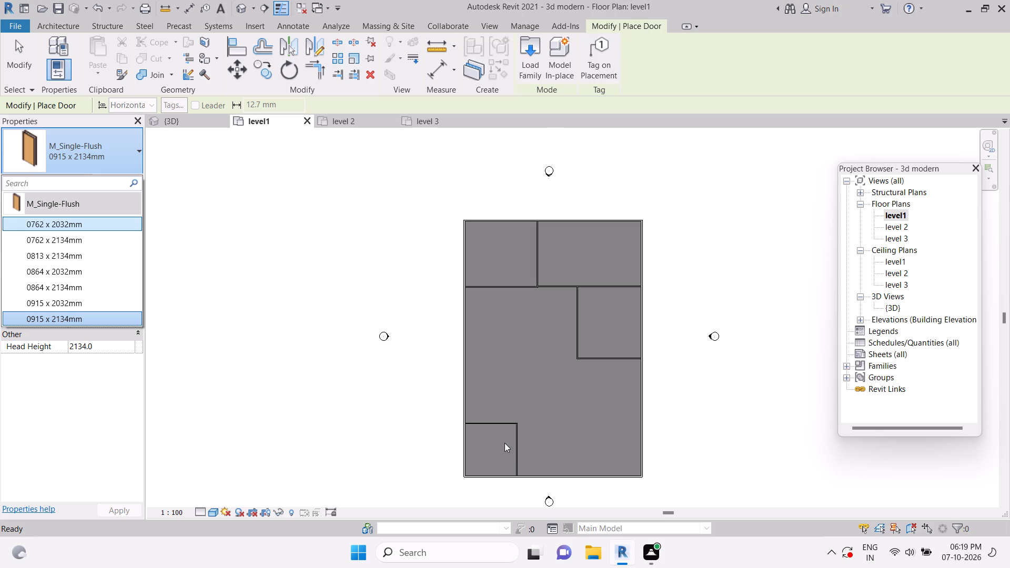
left_click(510, 453)
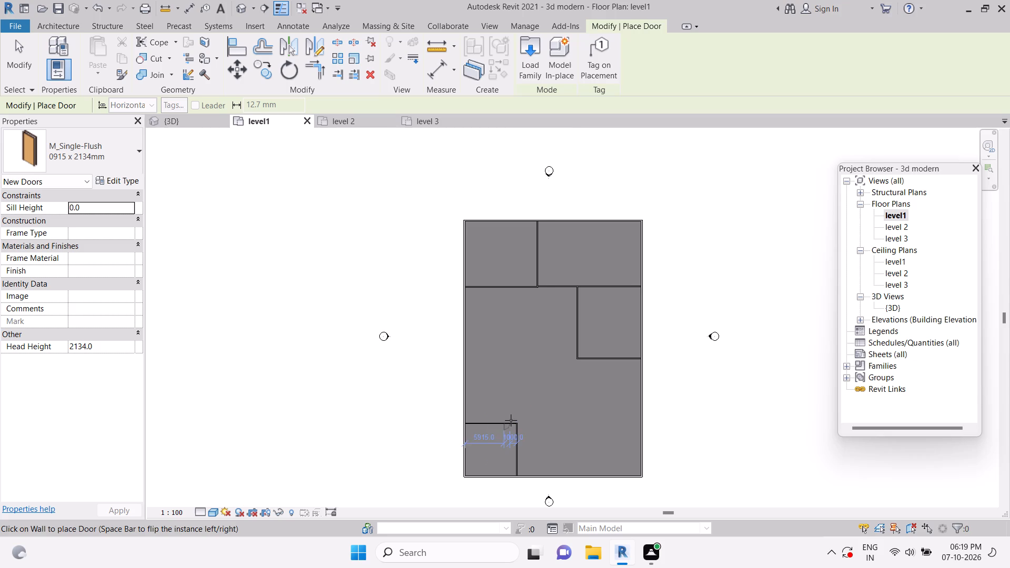
left_click(511, 434)
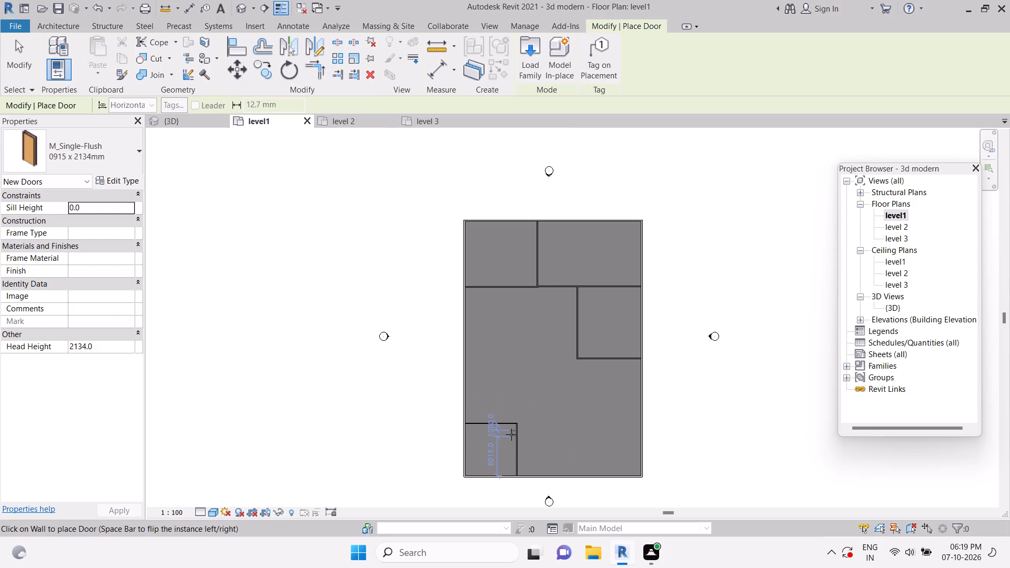
left_click(441, 427)
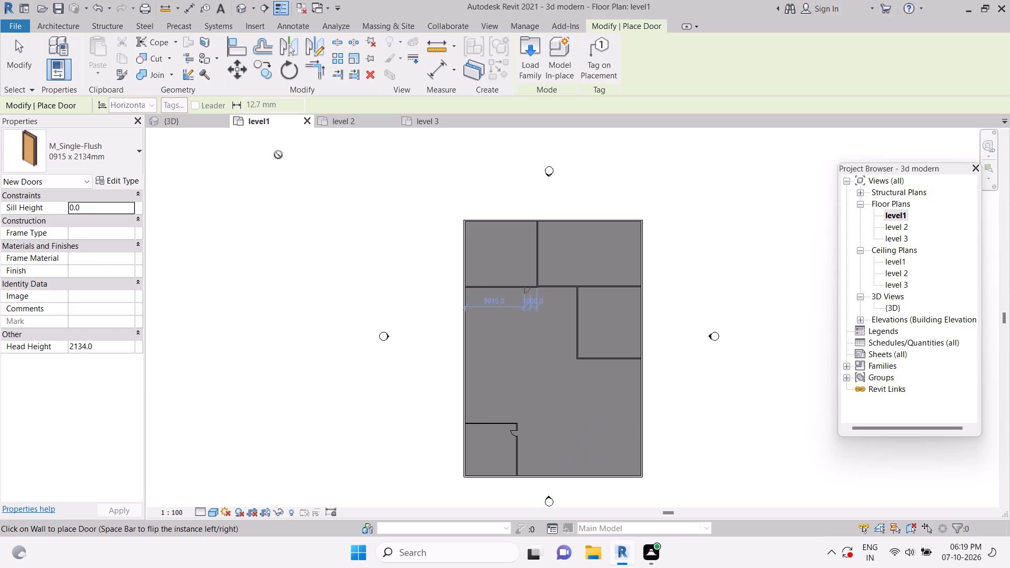
On level1, place M_Single-Flush 0813 x 2134mm doors in the two upper rooms' lower wall, about 3000 mm left and 1000 mm right of their divider.
left_click(103, 147)
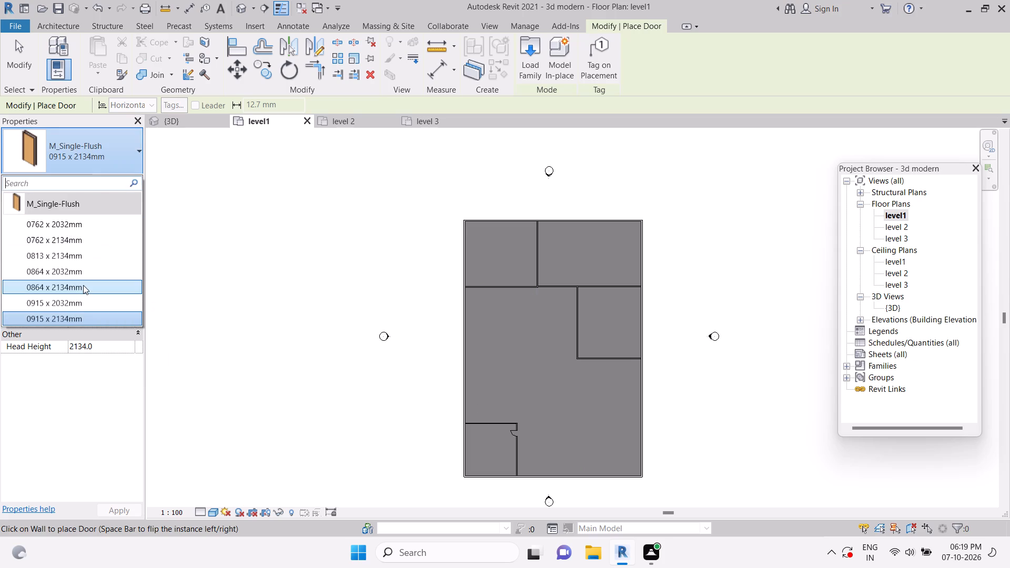
left_click(92, 257)
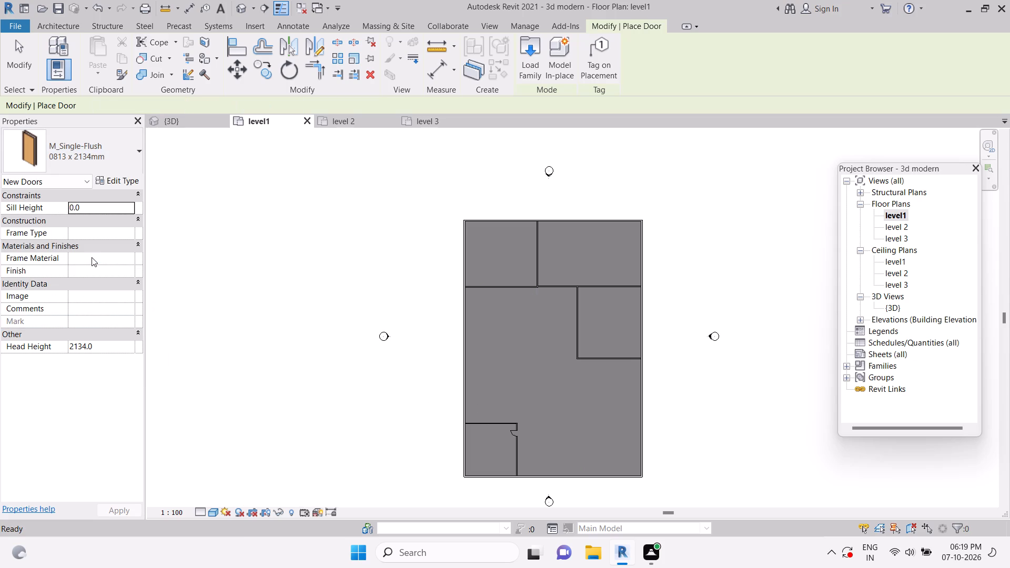
left_click(101, 164)
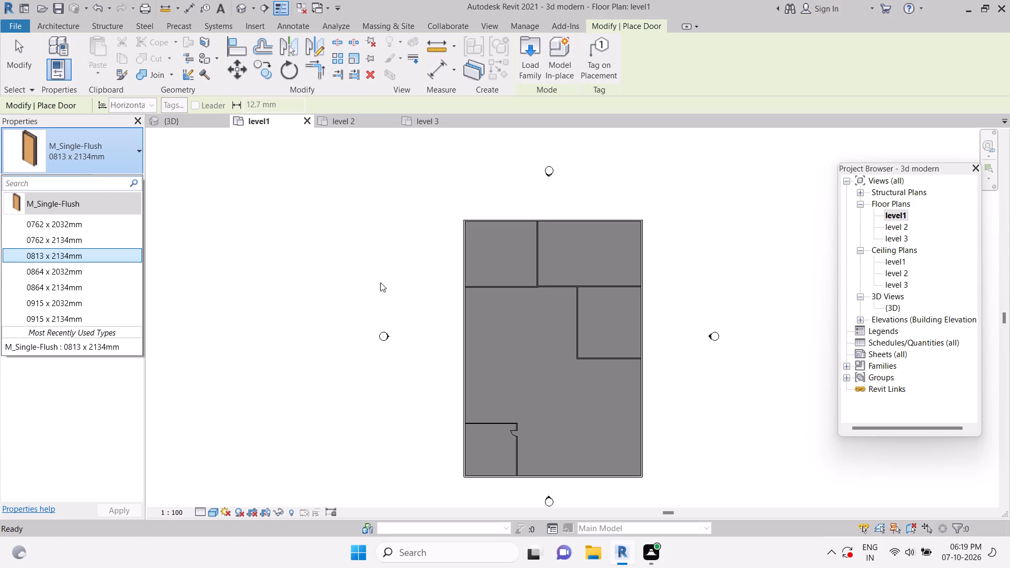
left_click(369, 273)
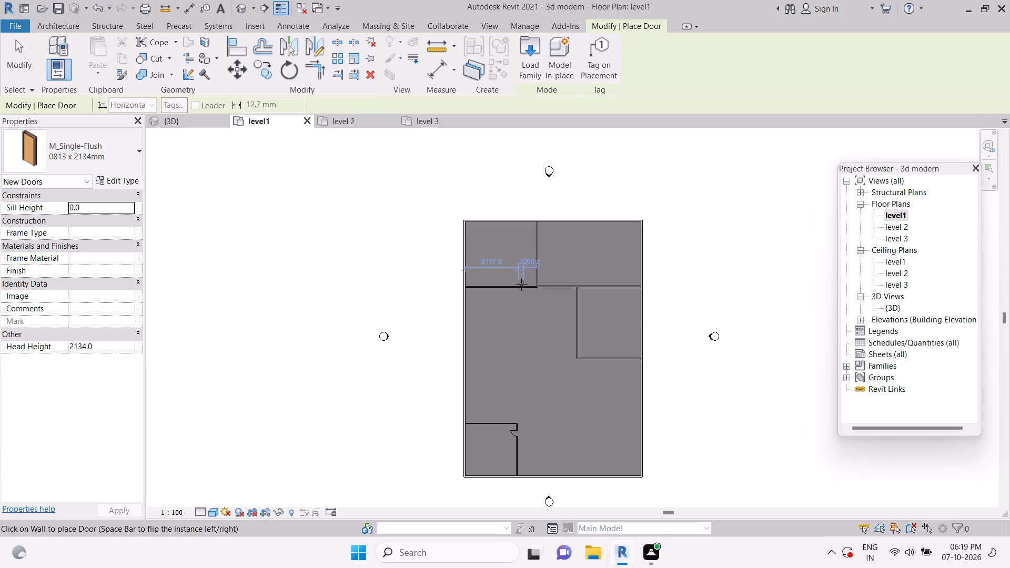
left_click(517, 284)
left_click(549, 281)
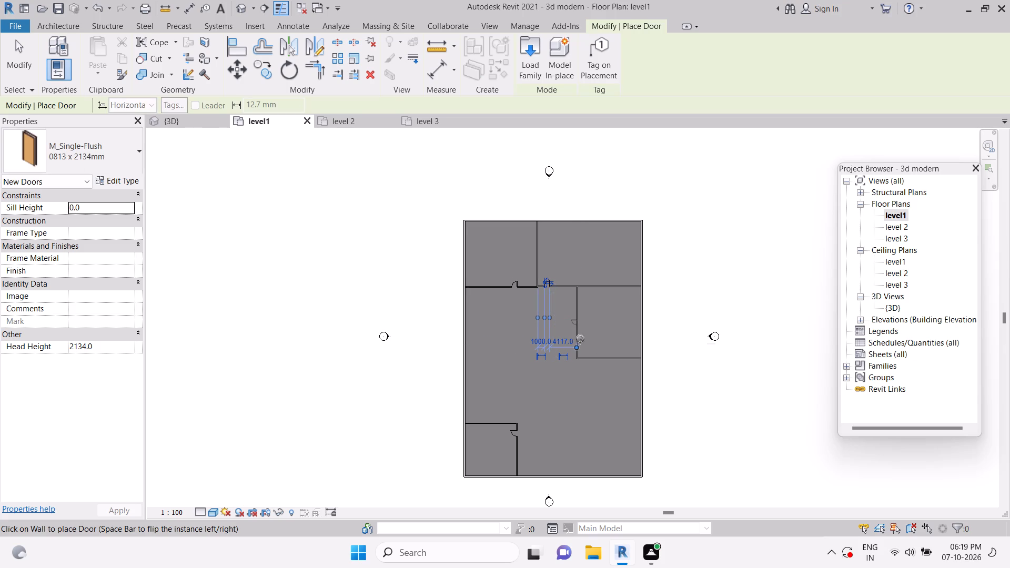
Place a 0813 x 2134mm door in the left partition of level1's middle-right room, near its upper corner.
left_click(583, 298)
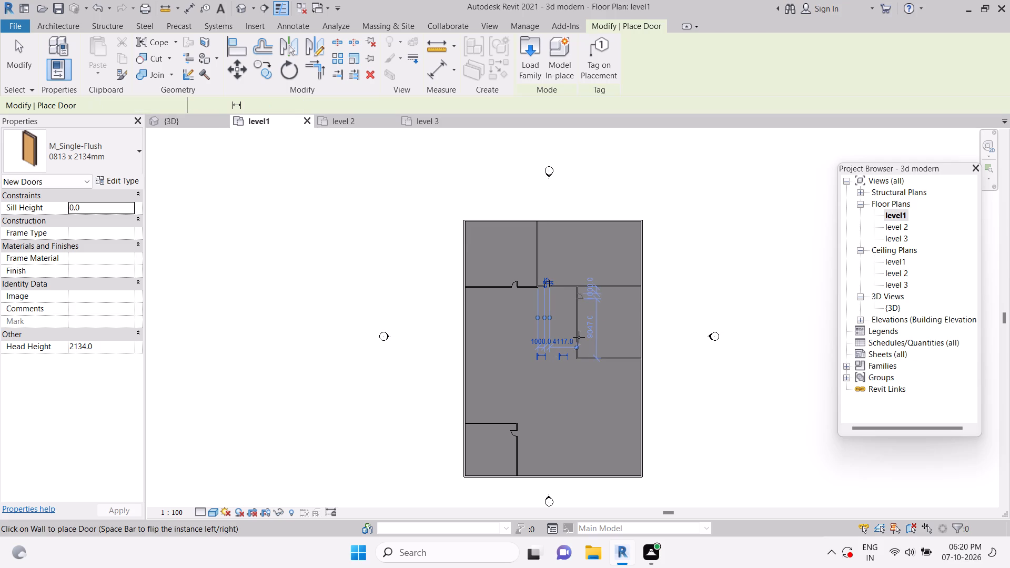
left_click(368, 370)
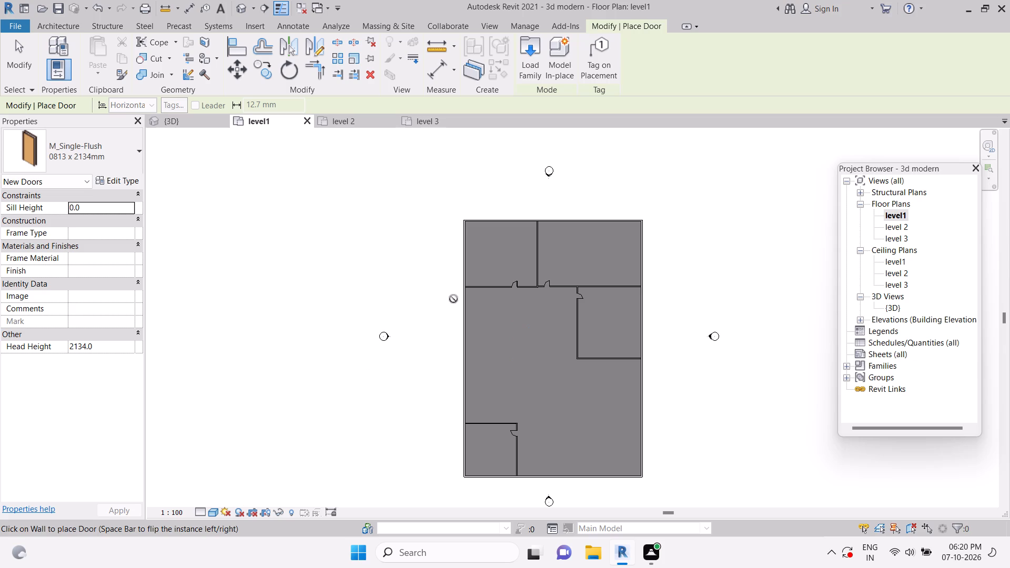
On level 2, place 0813 x 2134mm doors in the two upper rooms' lower wall, about 3000 mm left and 2000 mm right of their divider.
left_click(348, 122)
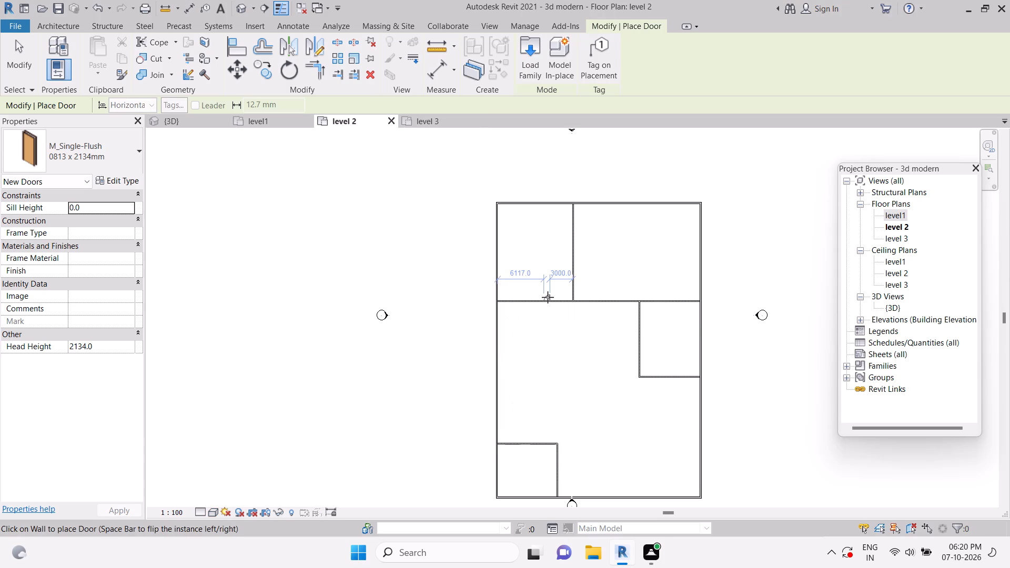
left_click(548, 297)
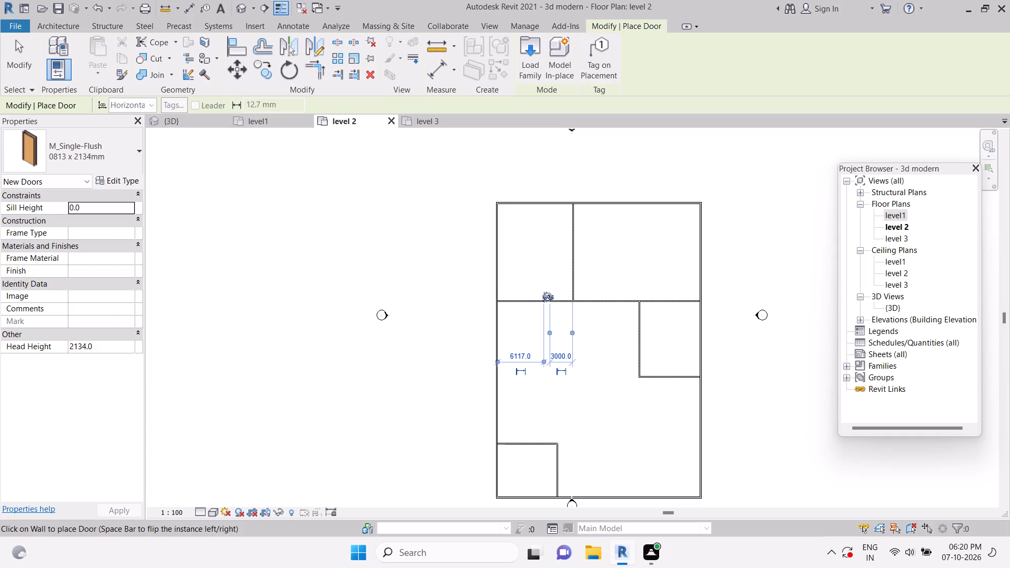
left_click(590, 297)
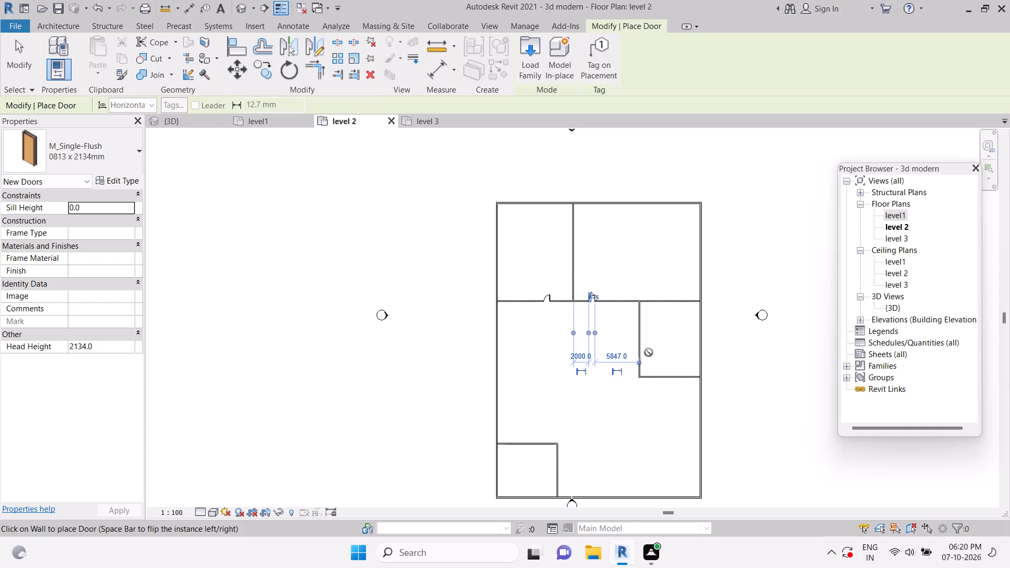
Place a 0813 x 2134mm door in the left partition of level 2's middle-right room, about 1800 mm below its upper wall.
scroll(673, 423, "up", 5)
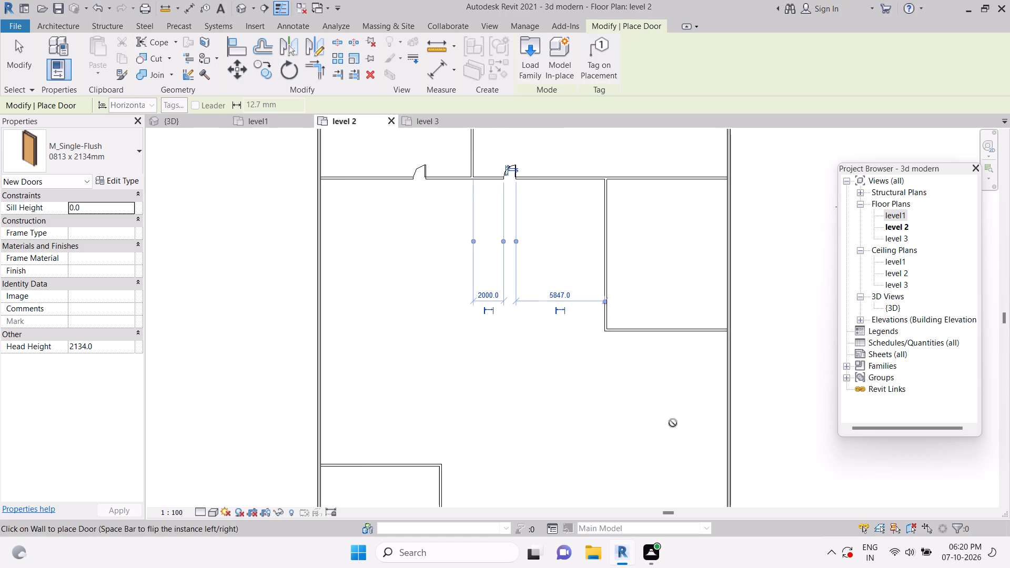
scroll(673, 423, "down", 1)
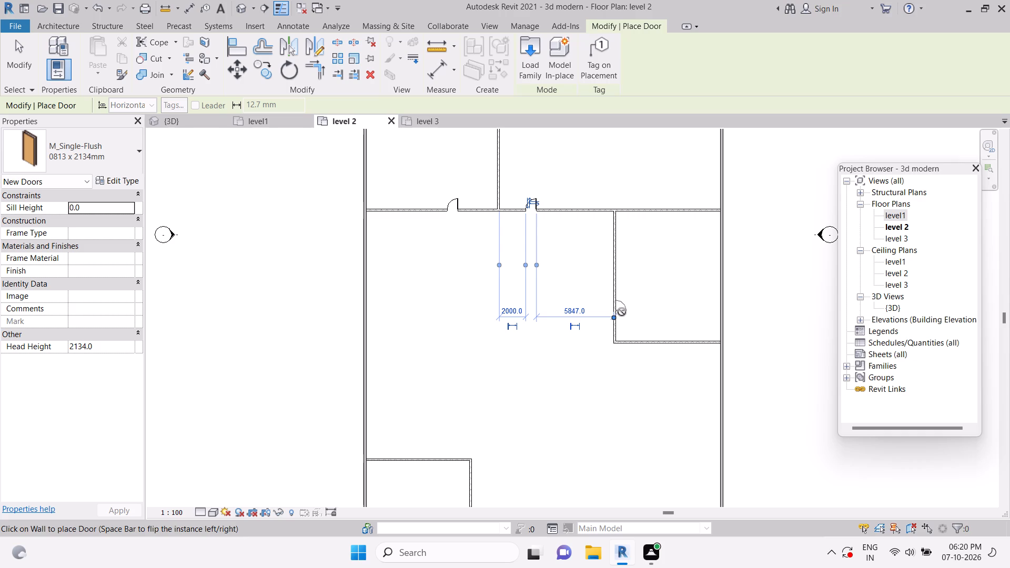
left_click(620, 240)
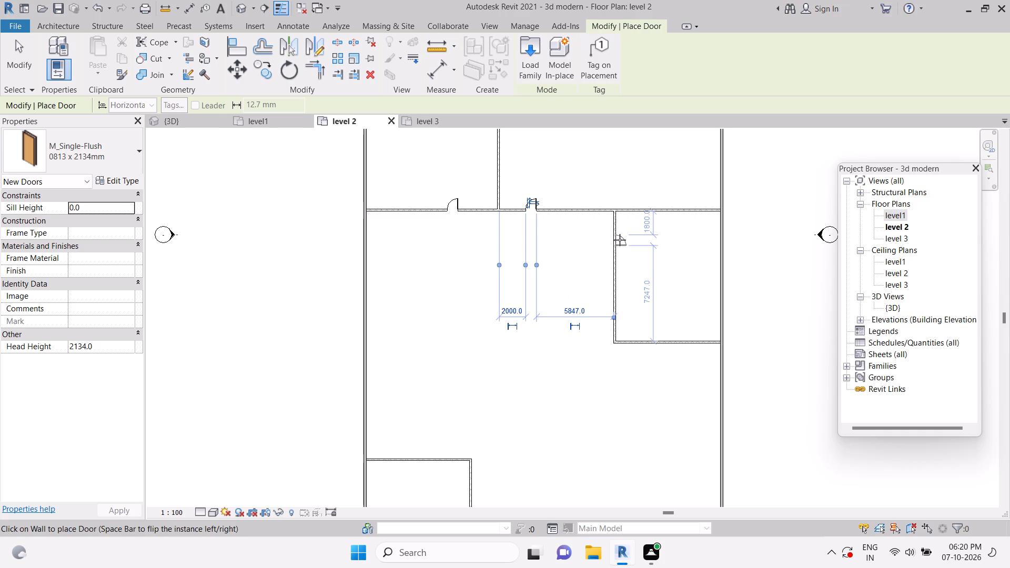
Place a 0813 x 2134mm door in the right partition of level 2's lower-left room, about 2000 mm below its upper wall.
scroll(420, 472, "down", 1)
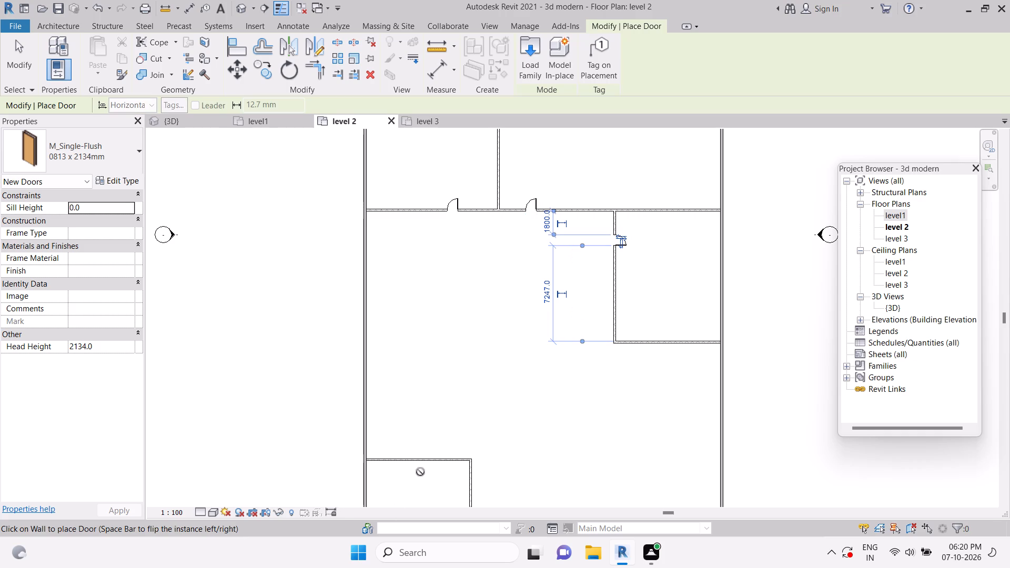
scroll(420, 472, "down", 2)
middle_click_drag(423, 472, 470, 433)
scroll(423, 472, "up", 1)
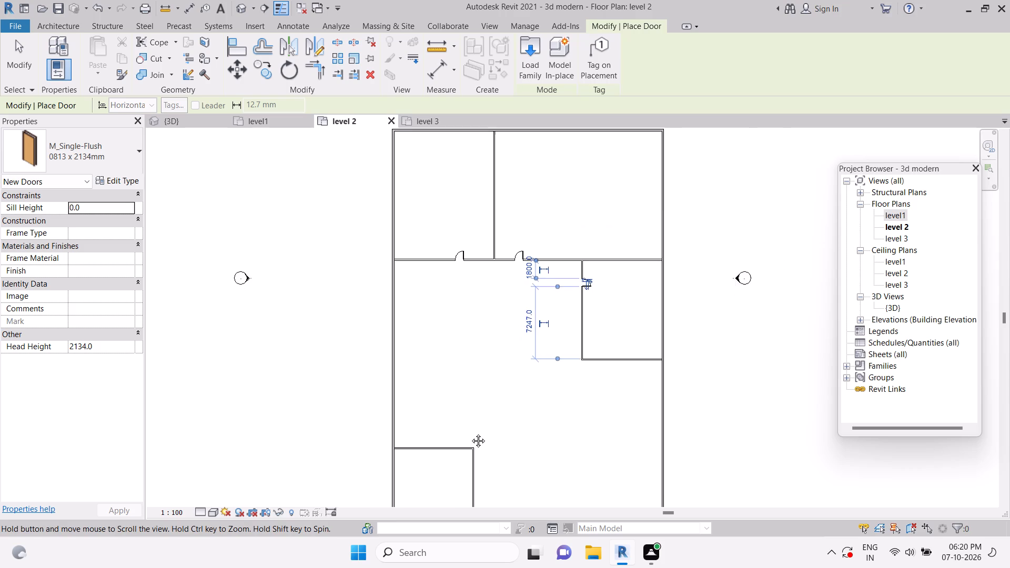
middle_click_drag(470, 433, 509, 411)
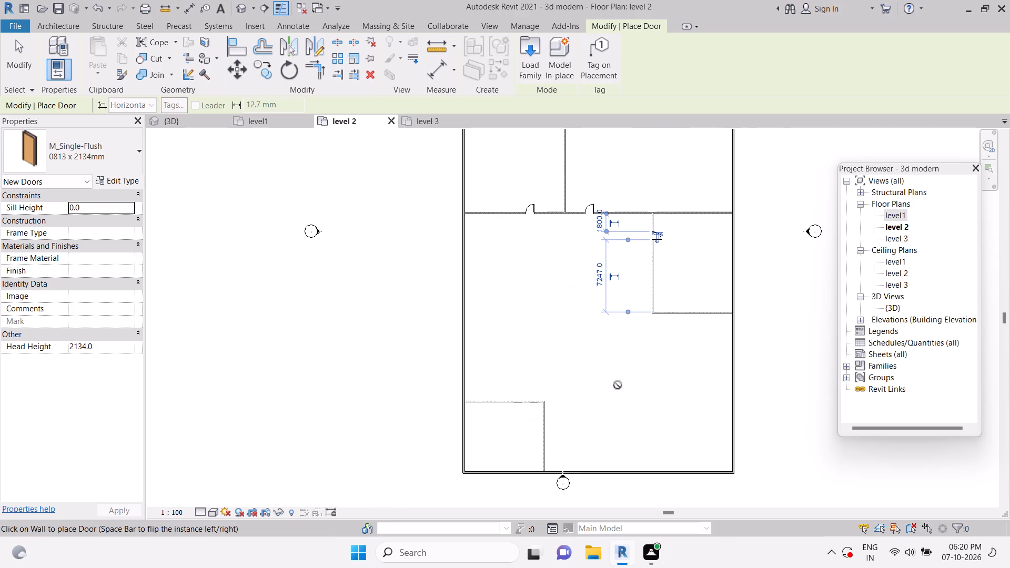
left_click(538, 425)
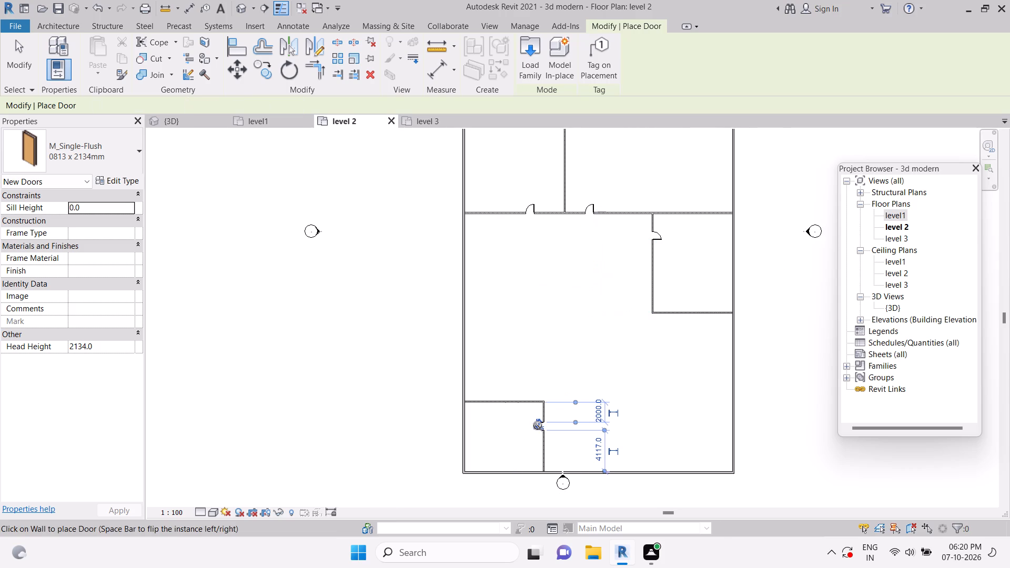
left_click(403, 404)
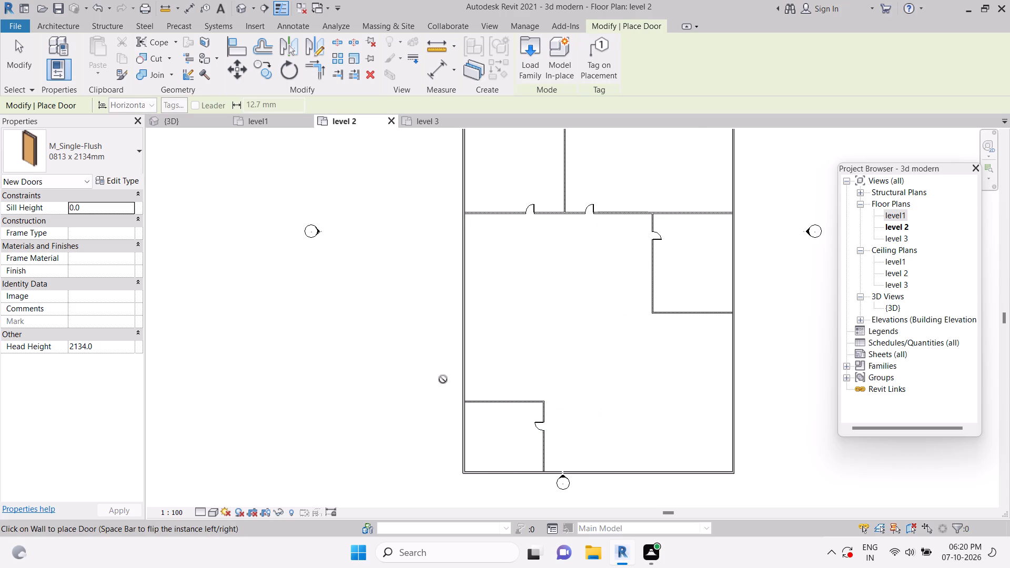
scroll(455, 377, "down", 4)
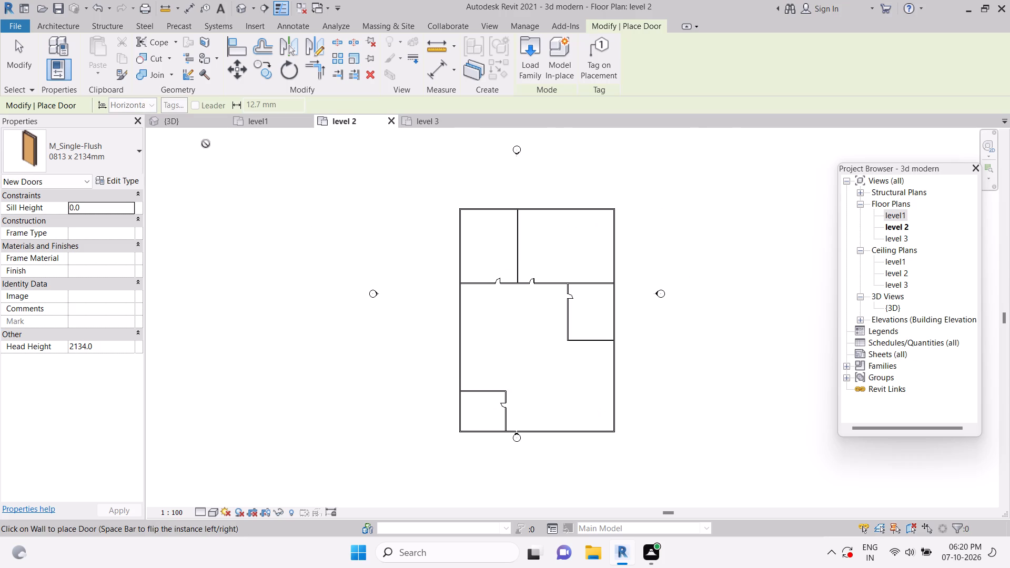
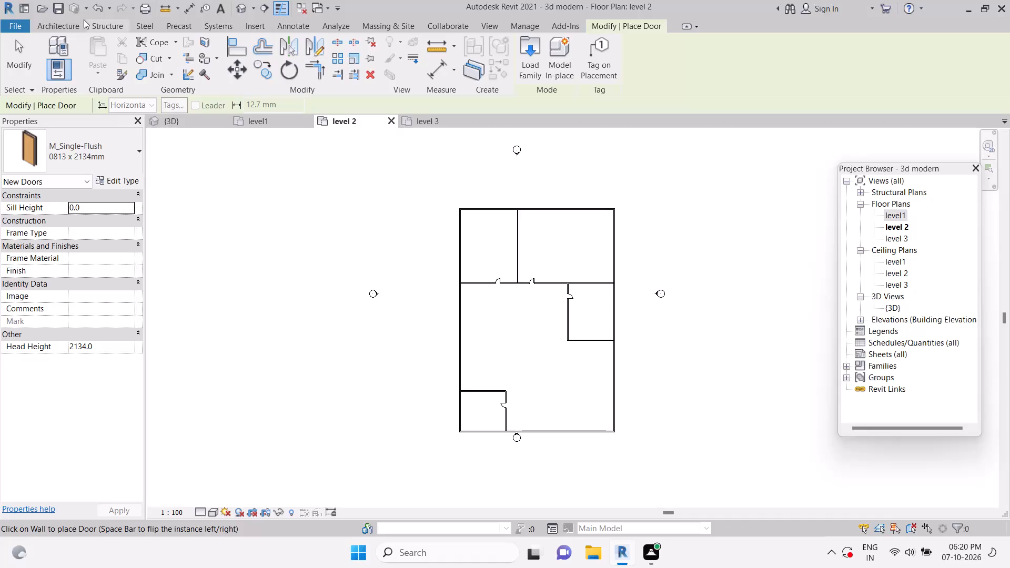
Create a Generic 150mm floor on level 2 along the four exterior walls' outer faces, attaching the walls below to its bottom.
left_click(65, 24)
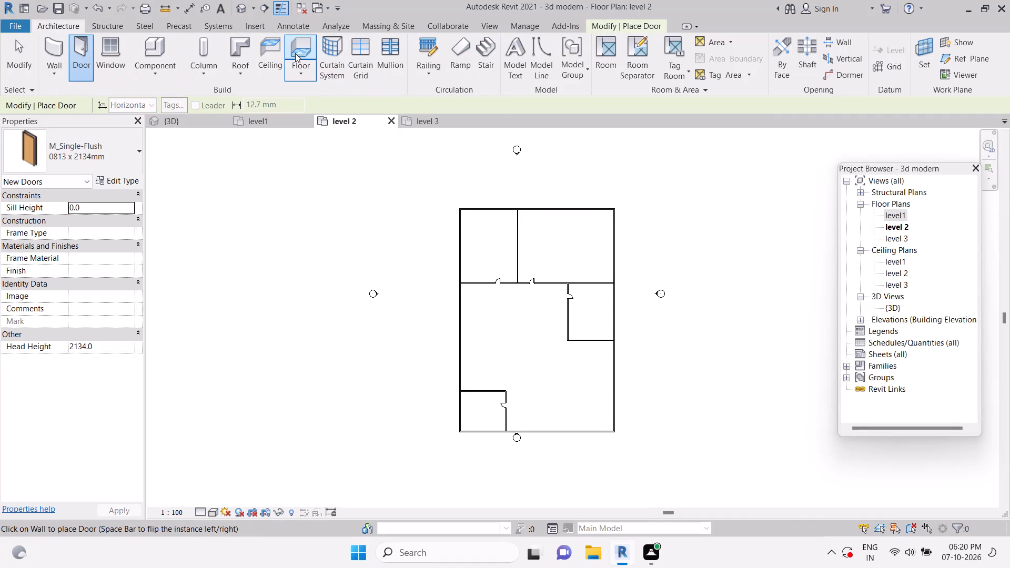
left_click(295, 53)
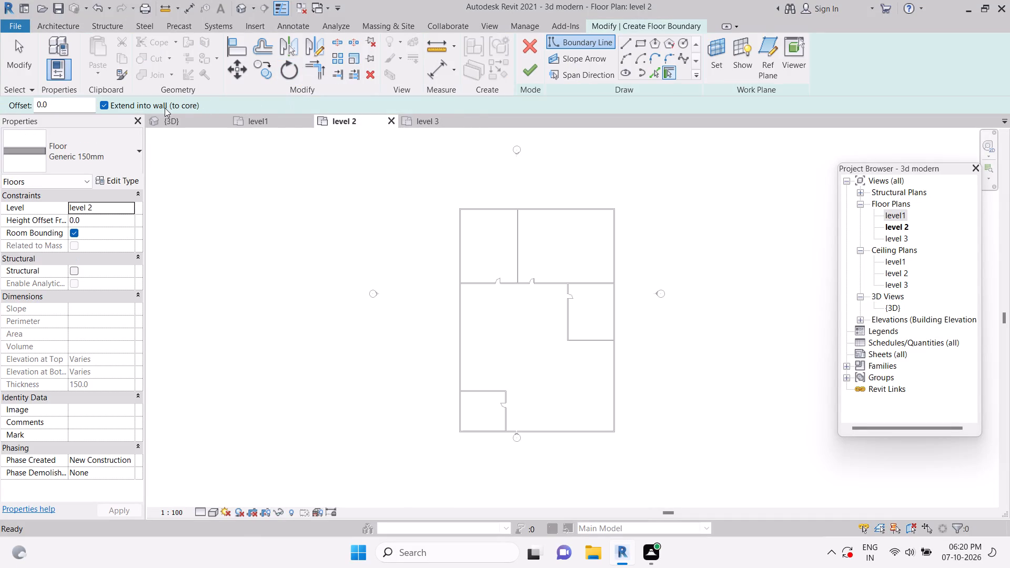
left_click(165, 108)
left_click(165, 108)
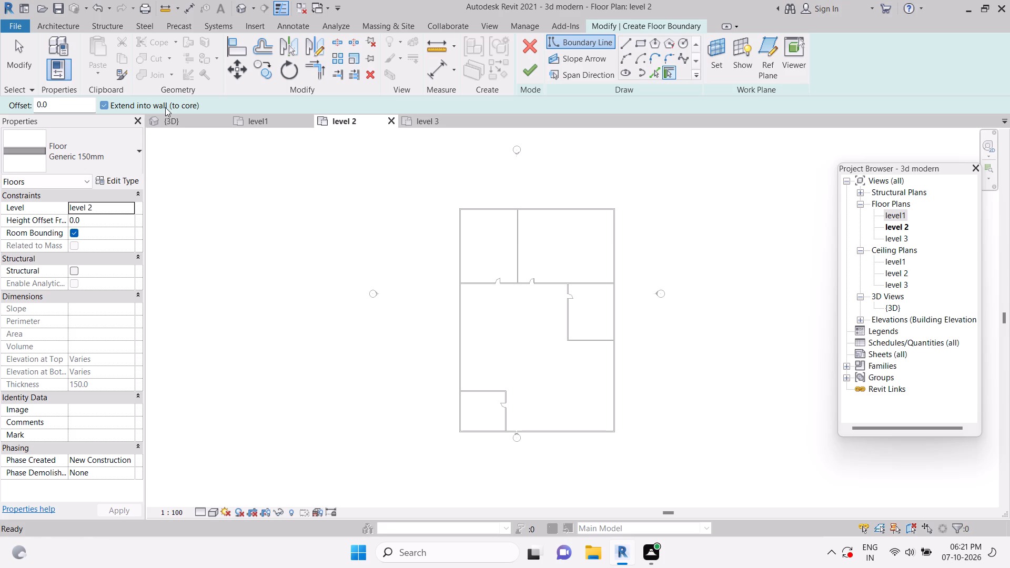
left_click(481, 211)
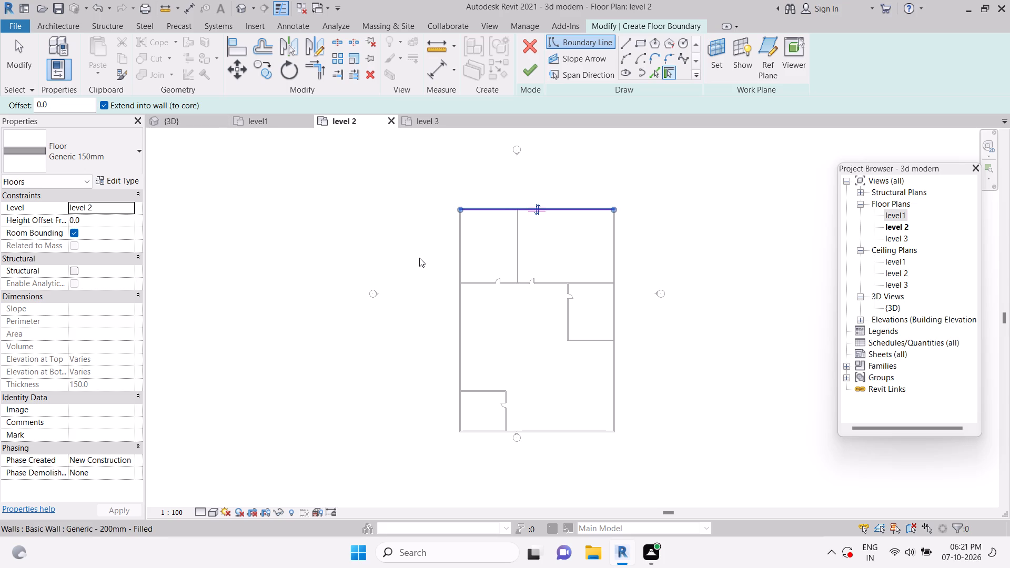
left_click(539, 213)
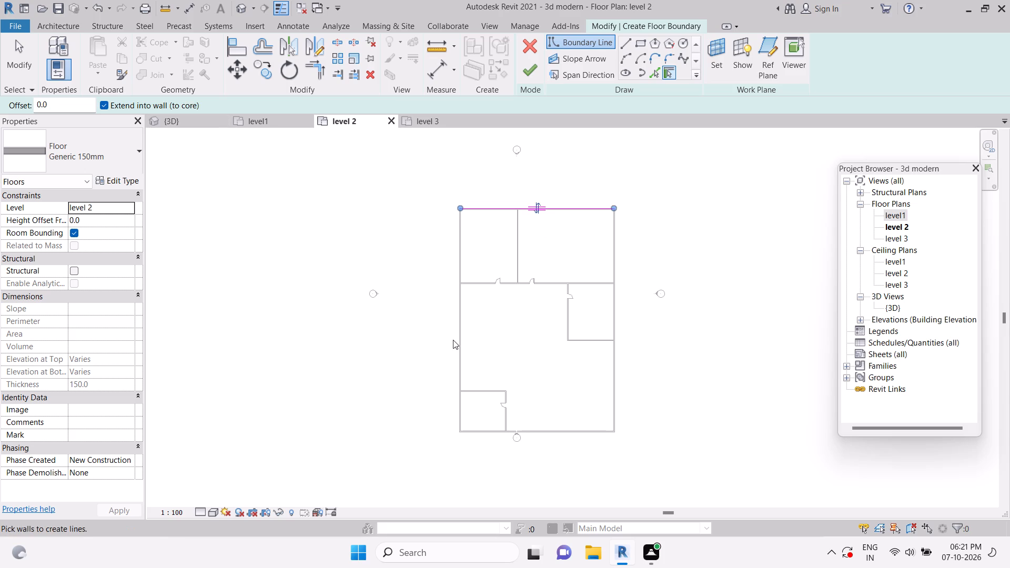
left_click(460, 322)
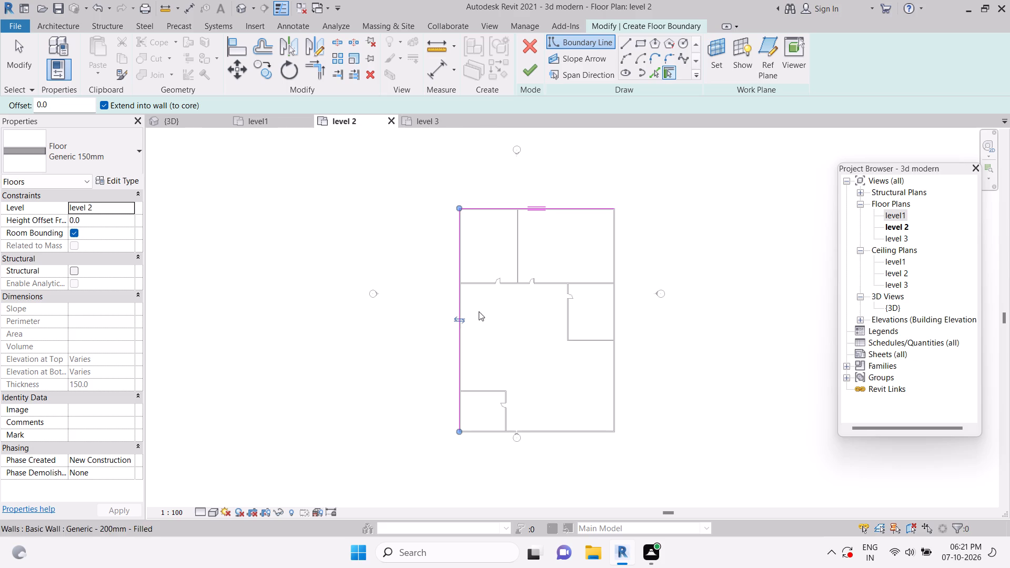
left_click(613, 342)
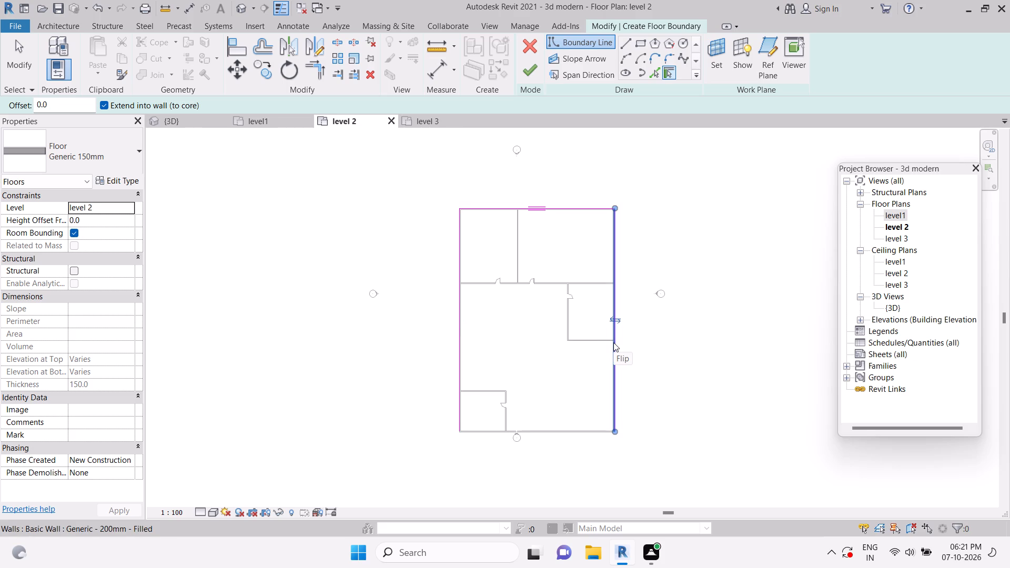
left_click(585, 434)
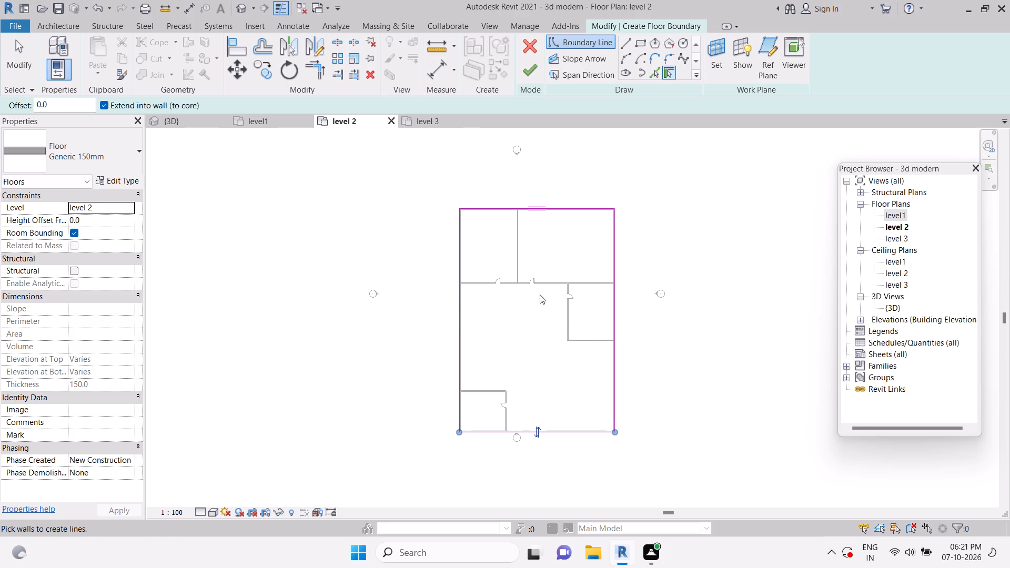
left_click(534, 80)
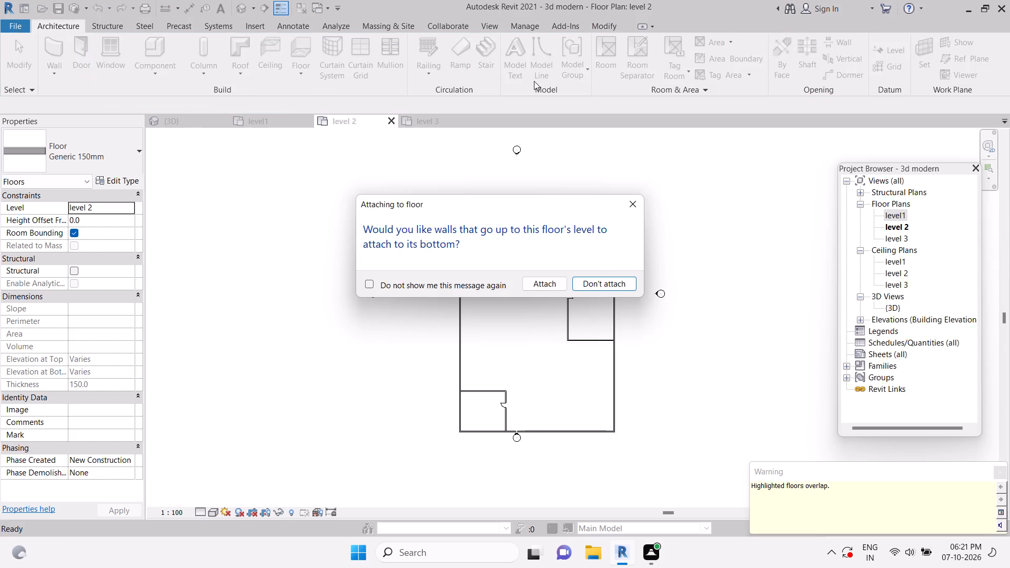
left_click(542, 280)
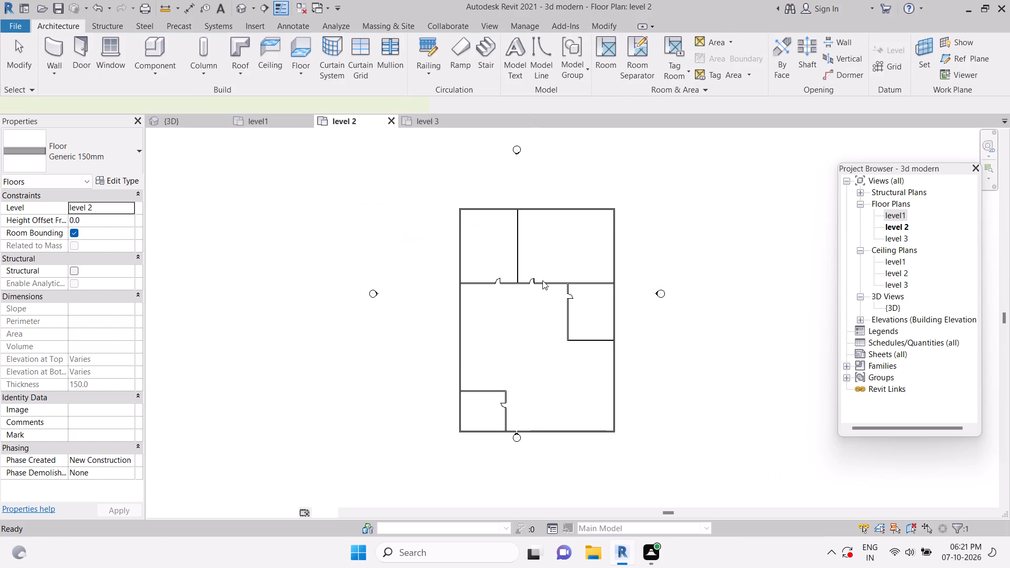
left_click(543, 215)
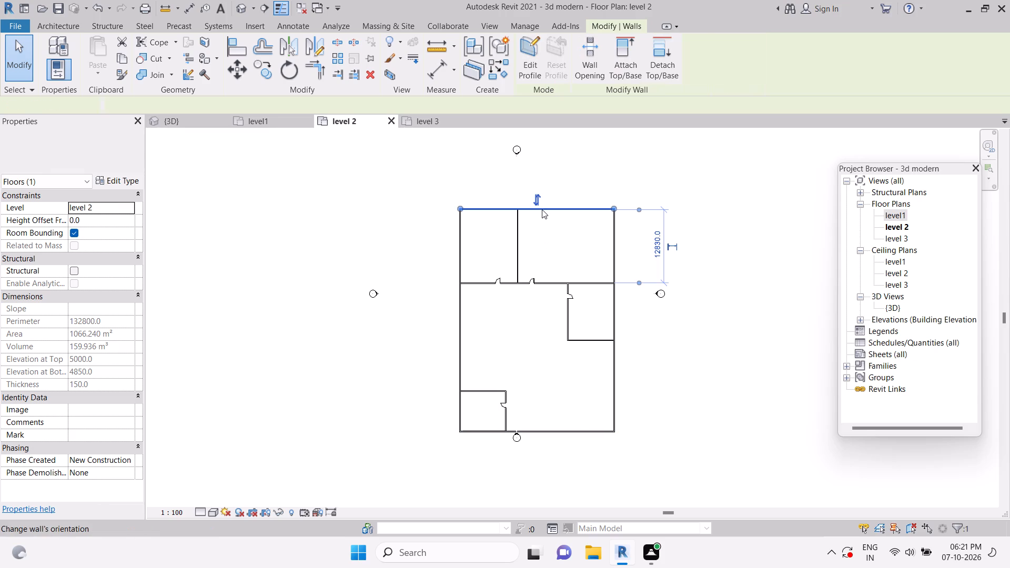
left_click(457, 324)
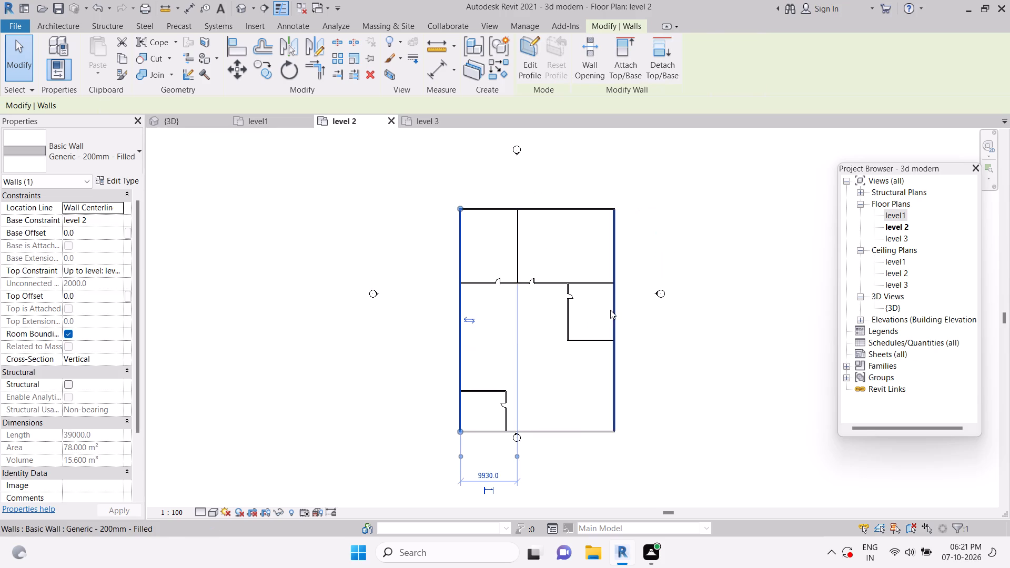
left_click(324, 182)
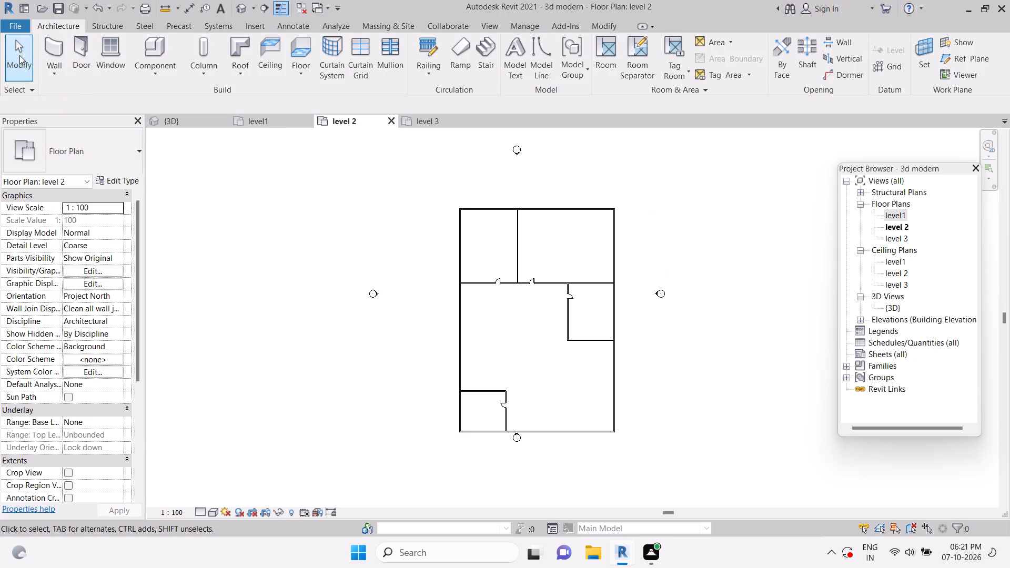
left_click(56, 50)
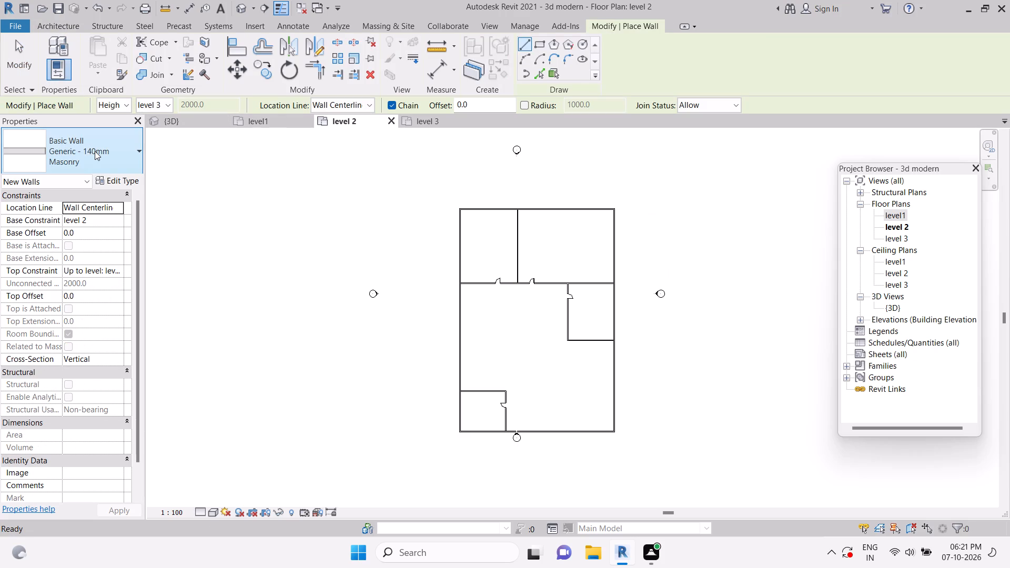
Create a 30° Generic - 400mm footprint roof on level 2 along the exterior walls' outer faces, extended to wall core, and join it to overlapping walls.
left_click(77, 26)
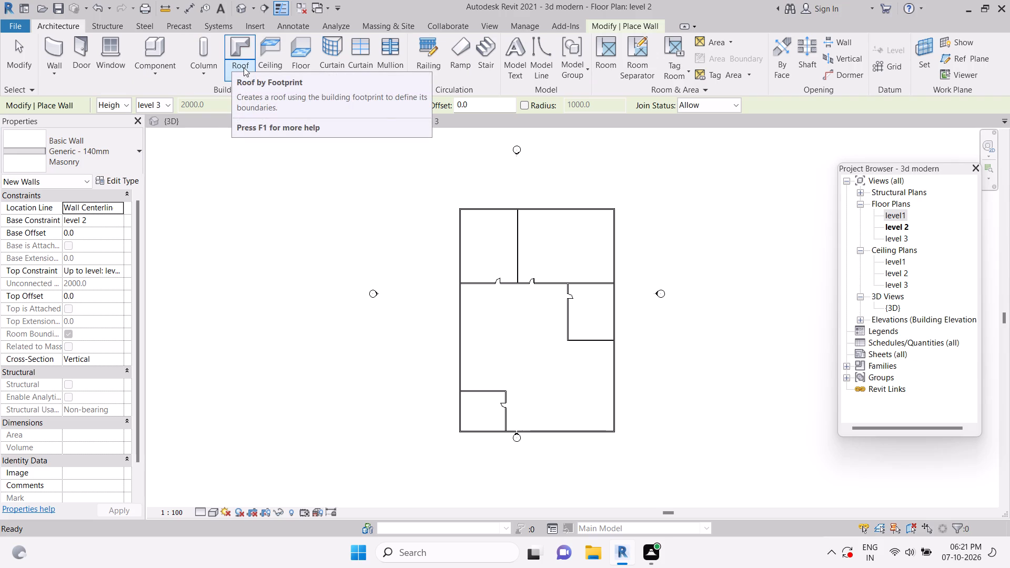
left_click(244, 67)
left_click(268, 91)
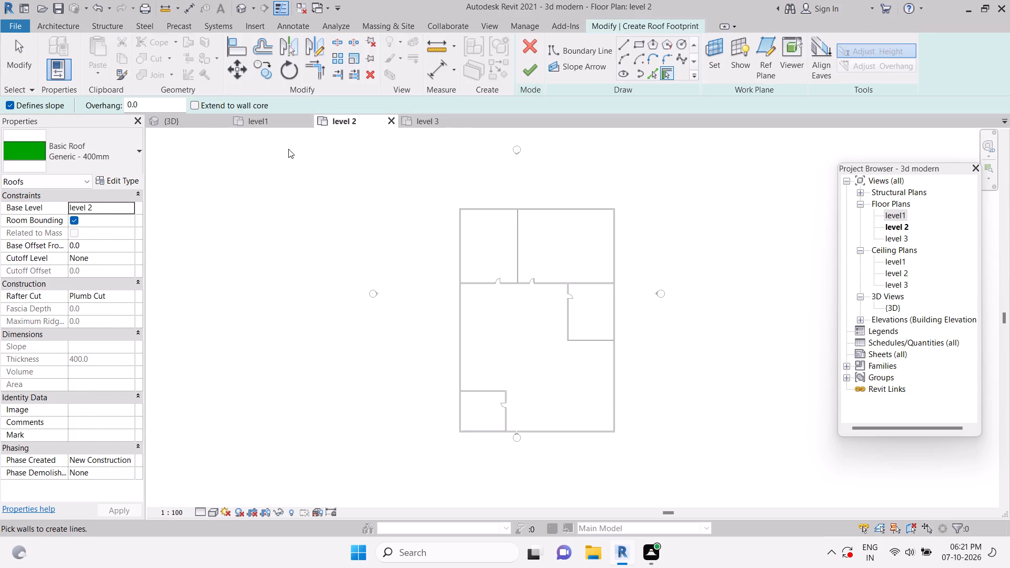
left_click(211, 103)
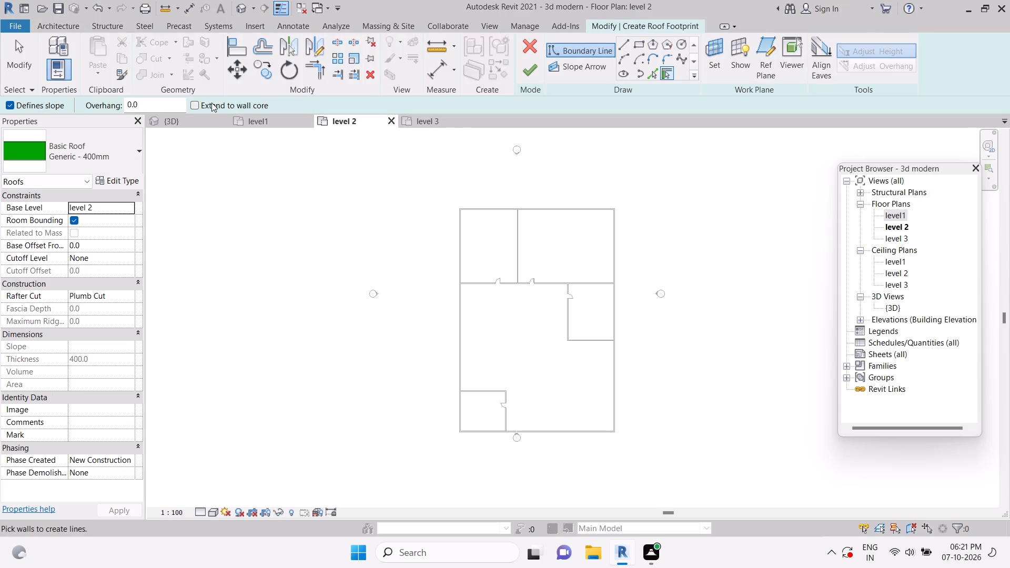
left_click(496, 209)
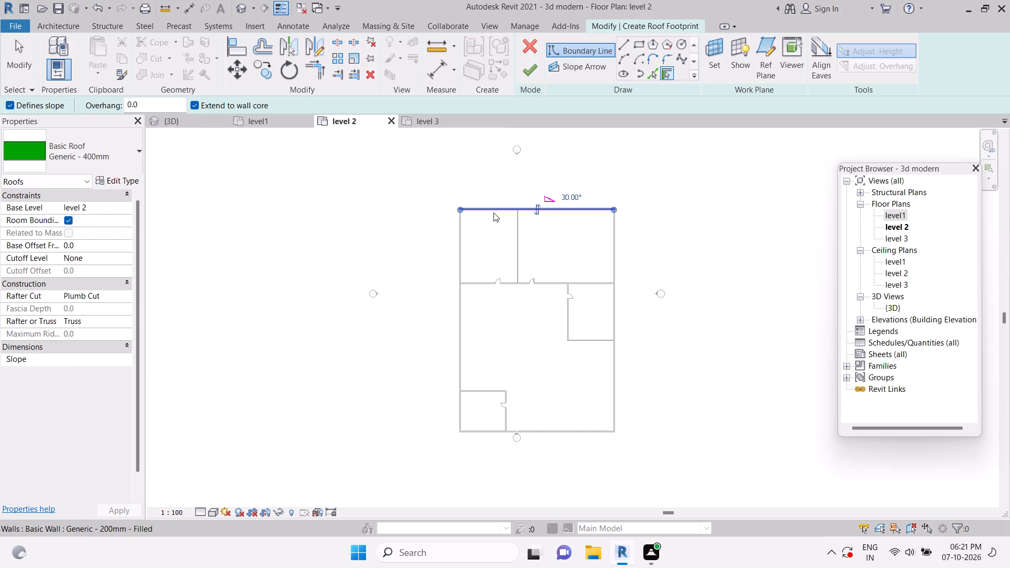
left_click(538, 215)
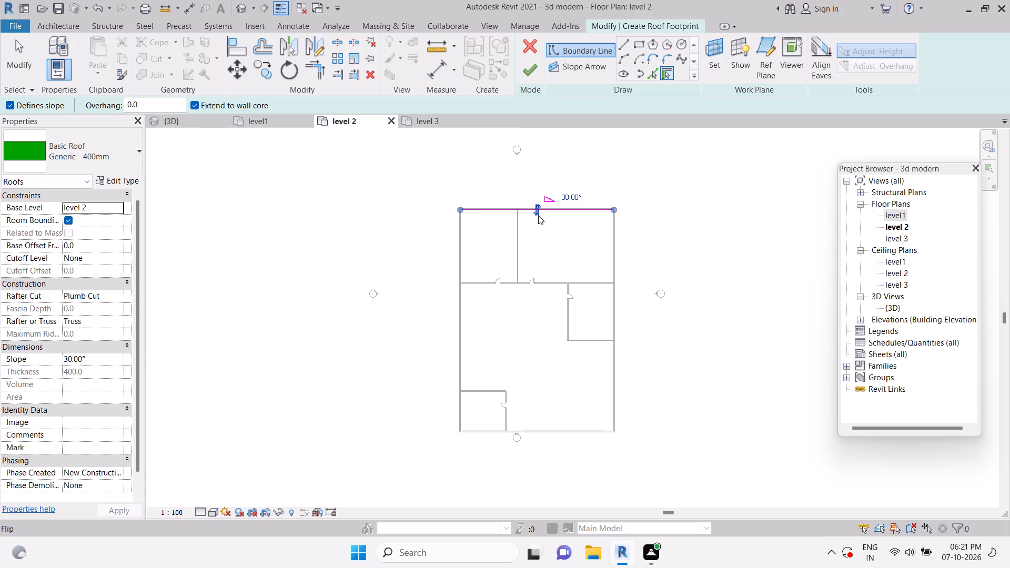
left_click(457, 319)
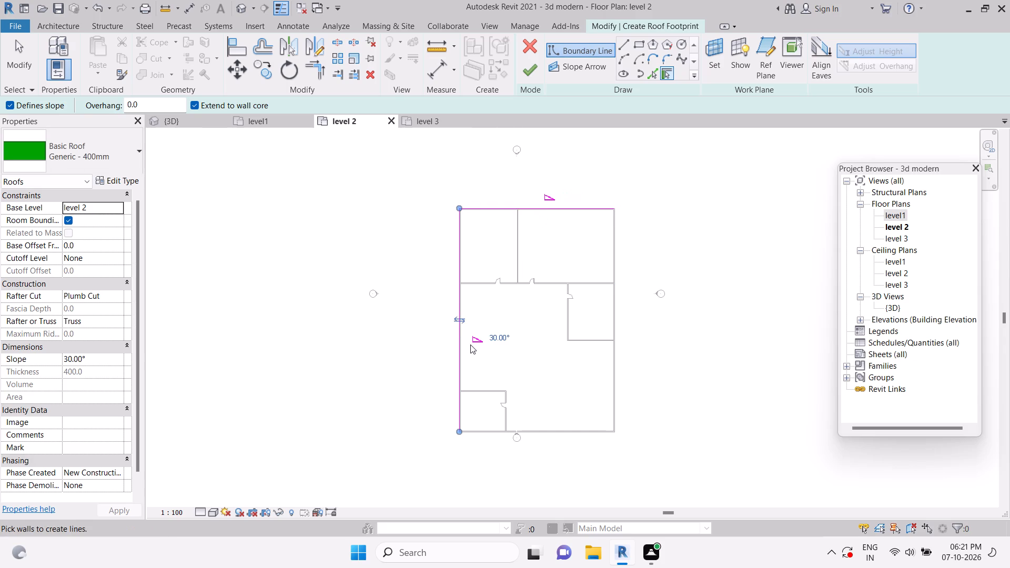
left_click(464, 319)
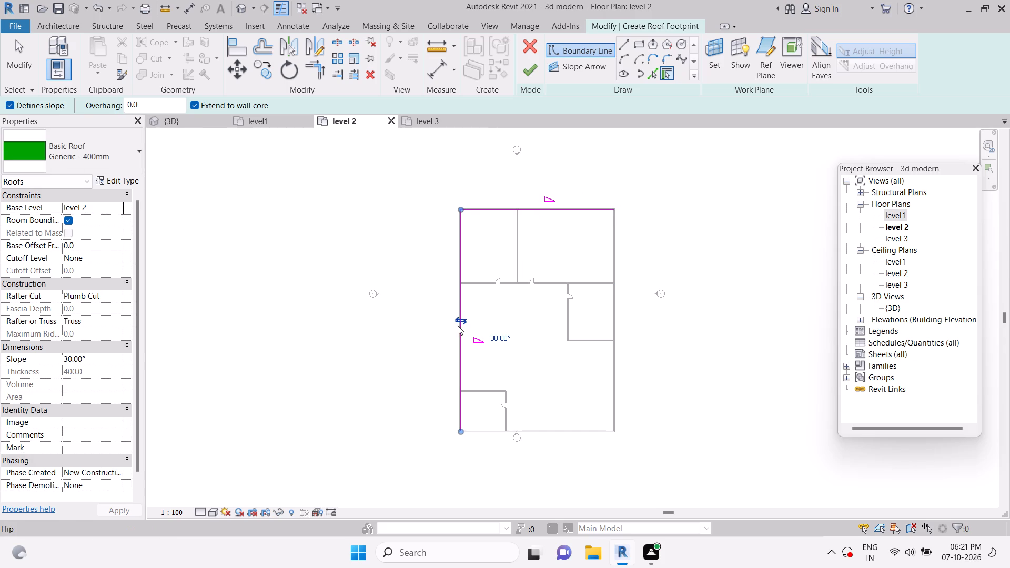
scroll(458, 315, "up", 5)
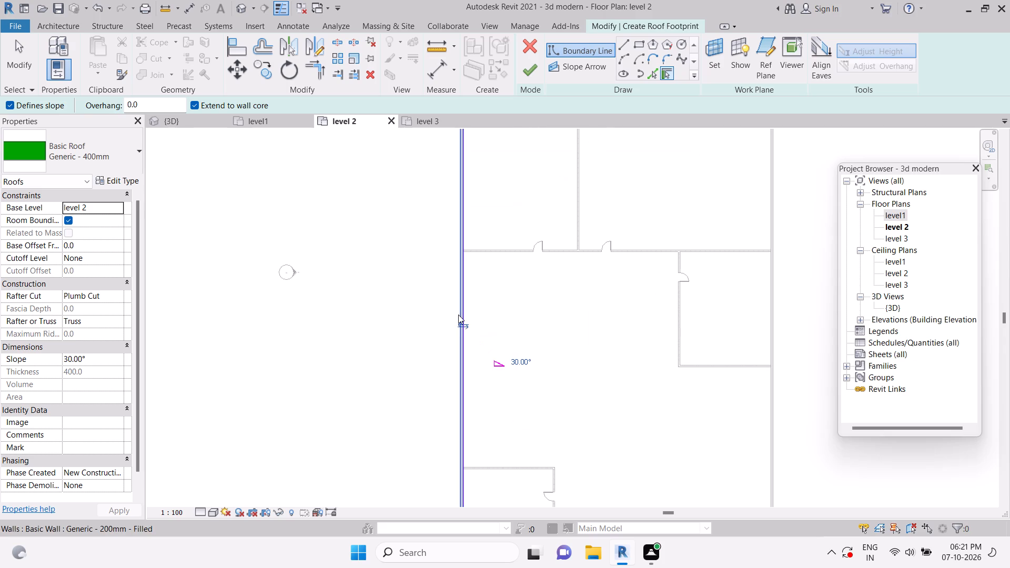
left_click(465, 327)
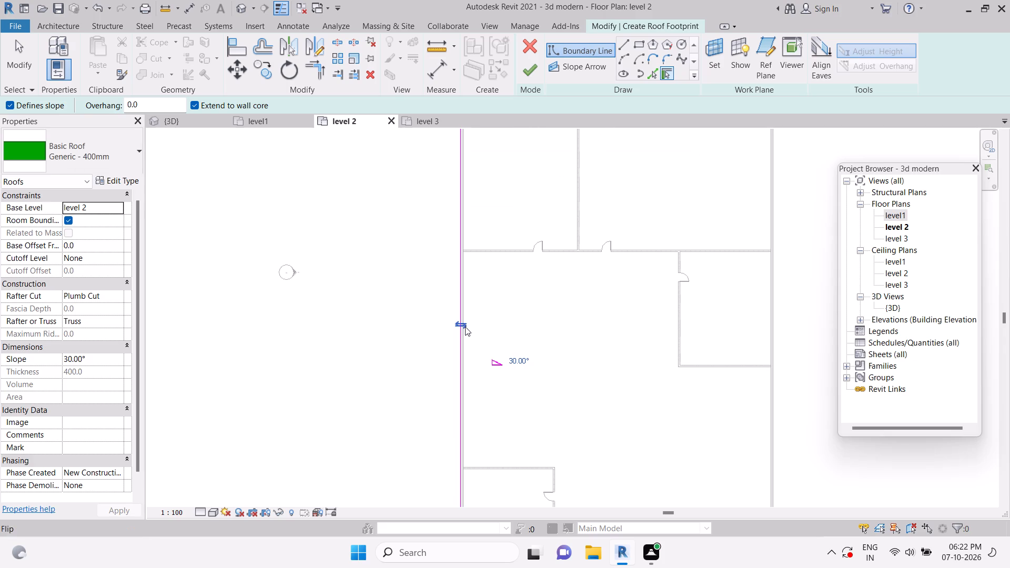
left_click(771, 304)
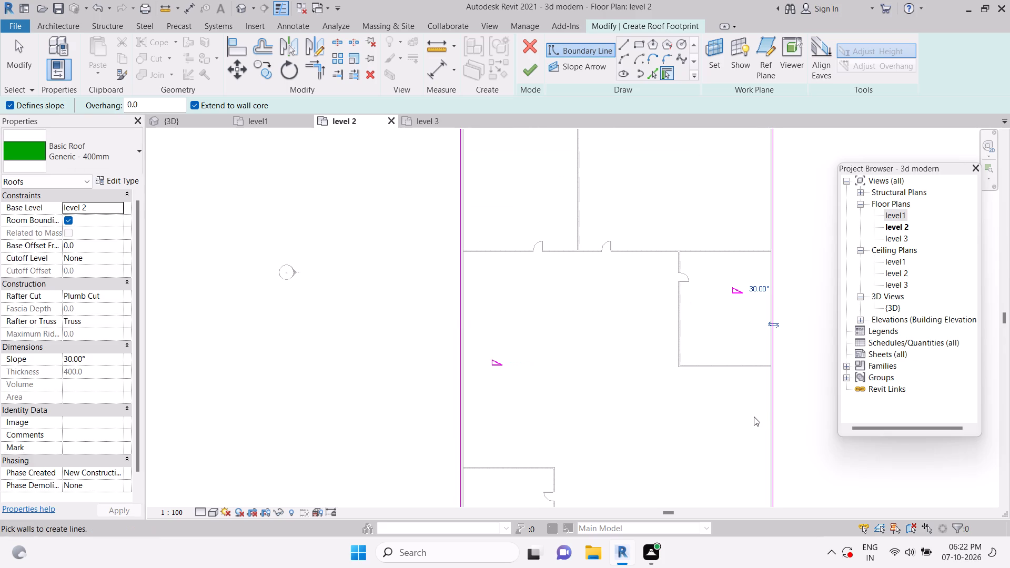
scroll(754, 417, "down", 3)
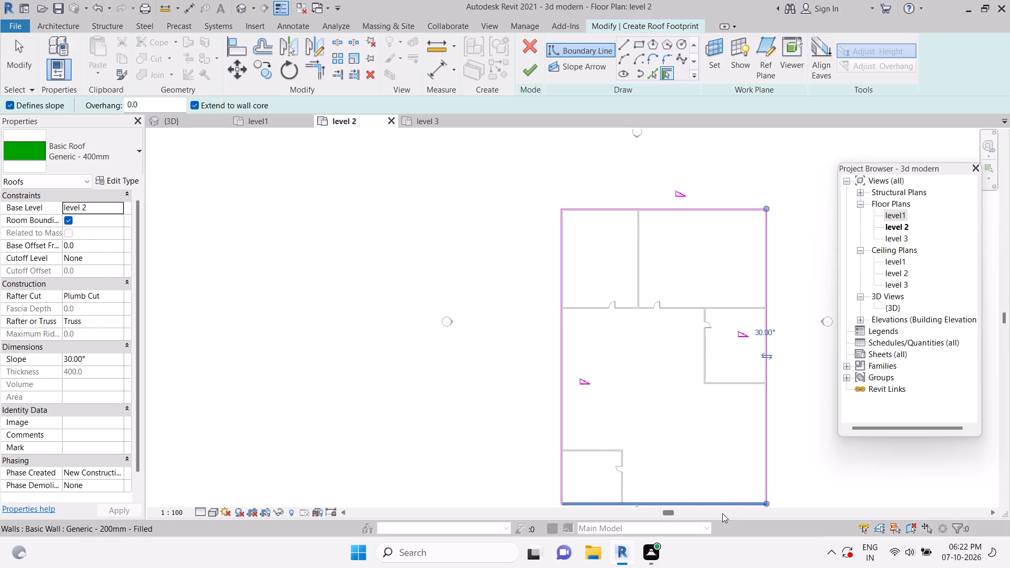
left_click(723, 504)
scroll(723, 504, "down", 1)
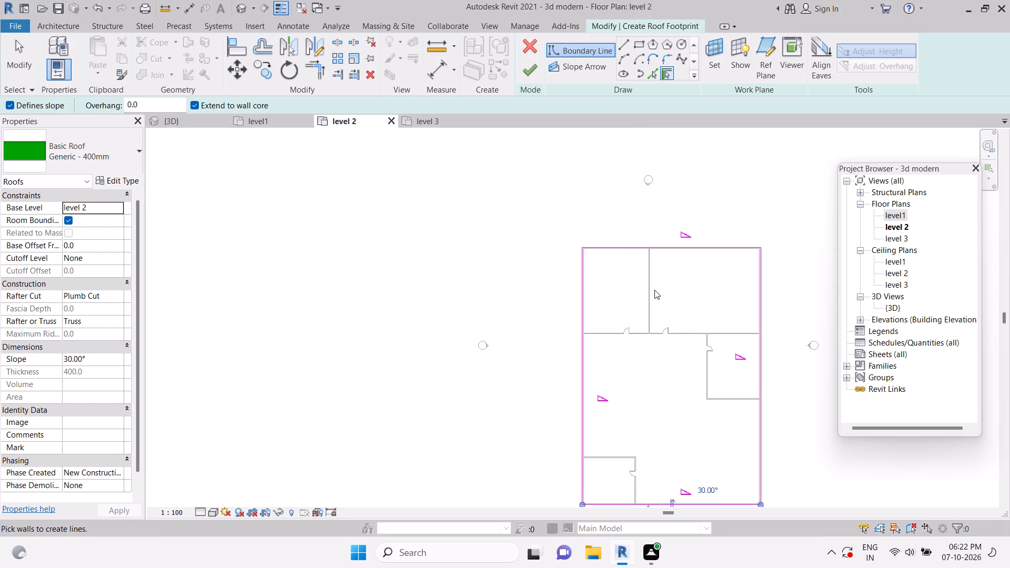
left_click(529, 74)
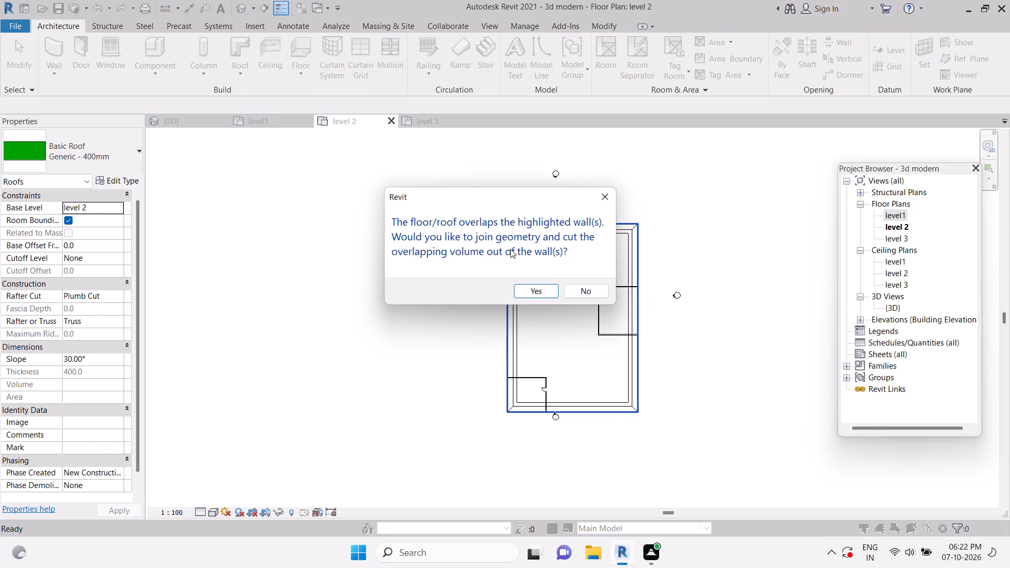
left_click(541, 288)
Examine the new level 2 roof in plan and in the 3D view.
scroll(541, 288, "up", 3)
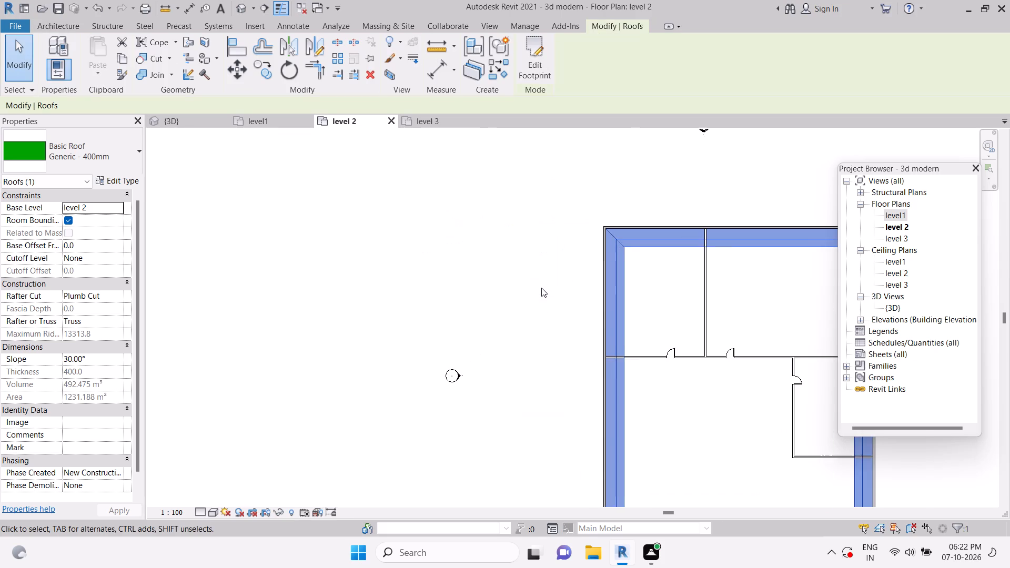
scroll(541, 288, "up", 1)
scroll(541, 288, "down", 7)
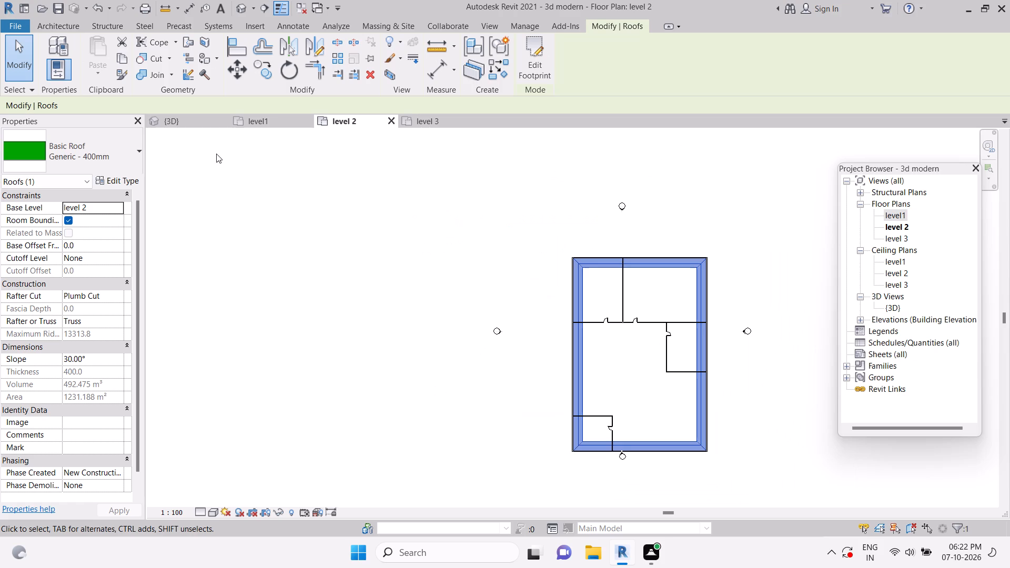
left_click(204, 123)
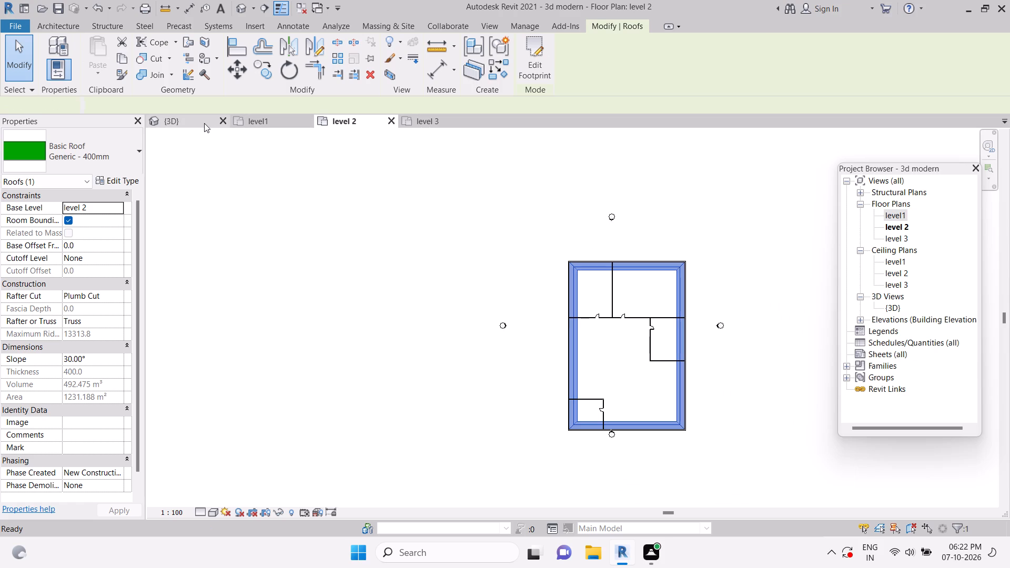
scroll(539, 395, "up", 2)
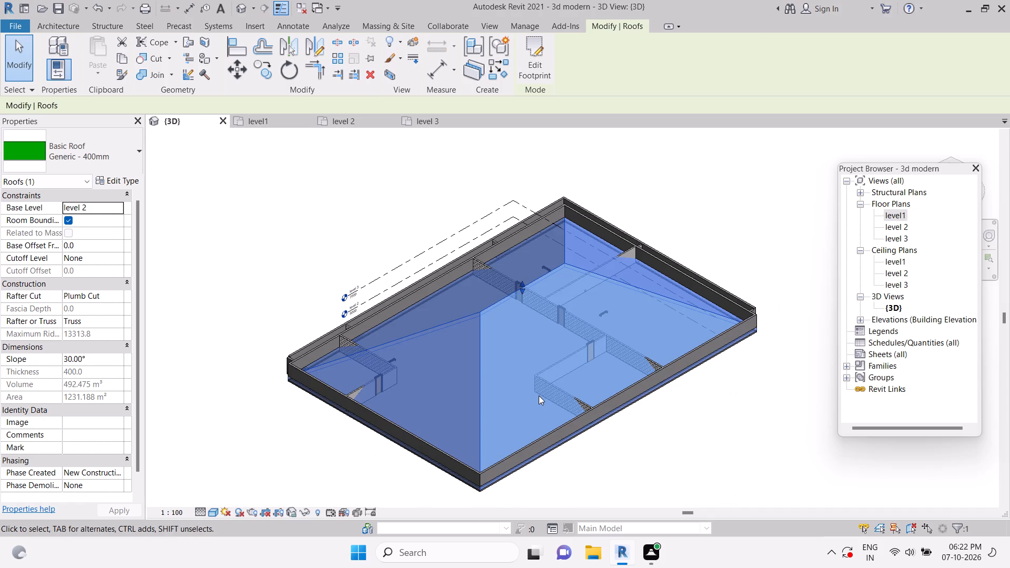
scroll(539, 395, "up", 2)
scroll(540, 396, "down", 1)
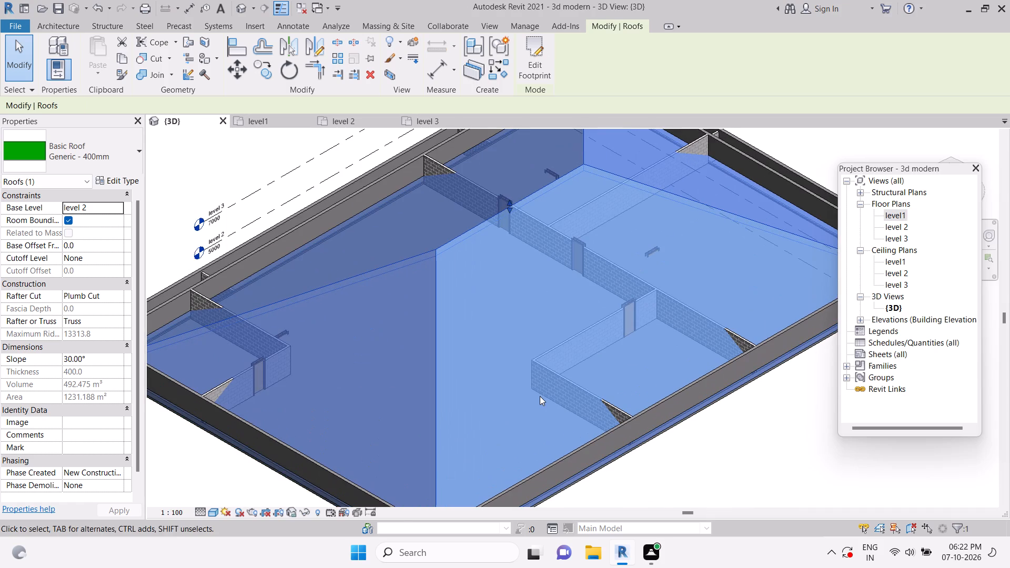
scroll(540, 396, "down", 1)
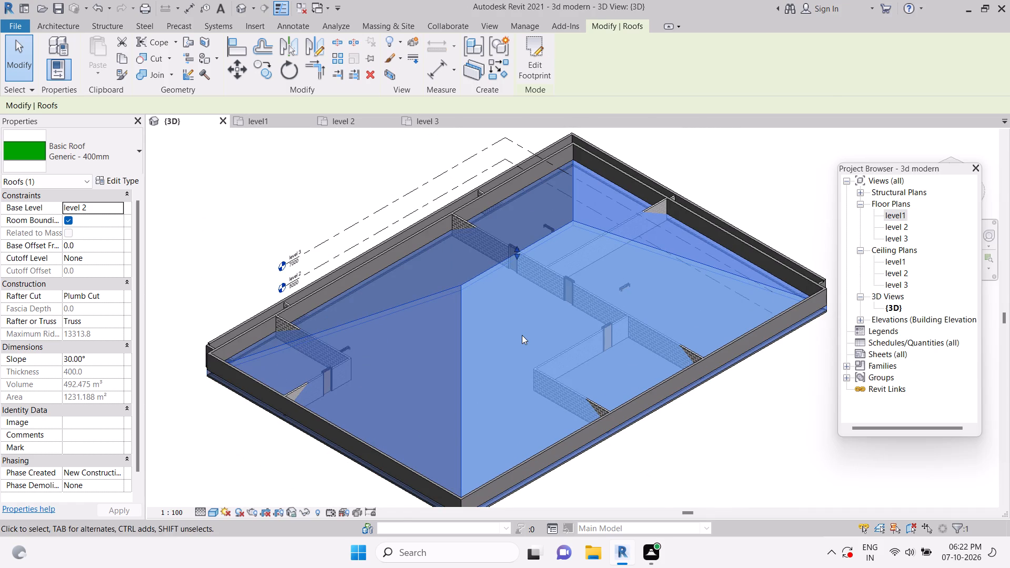
left_click(522, 333)
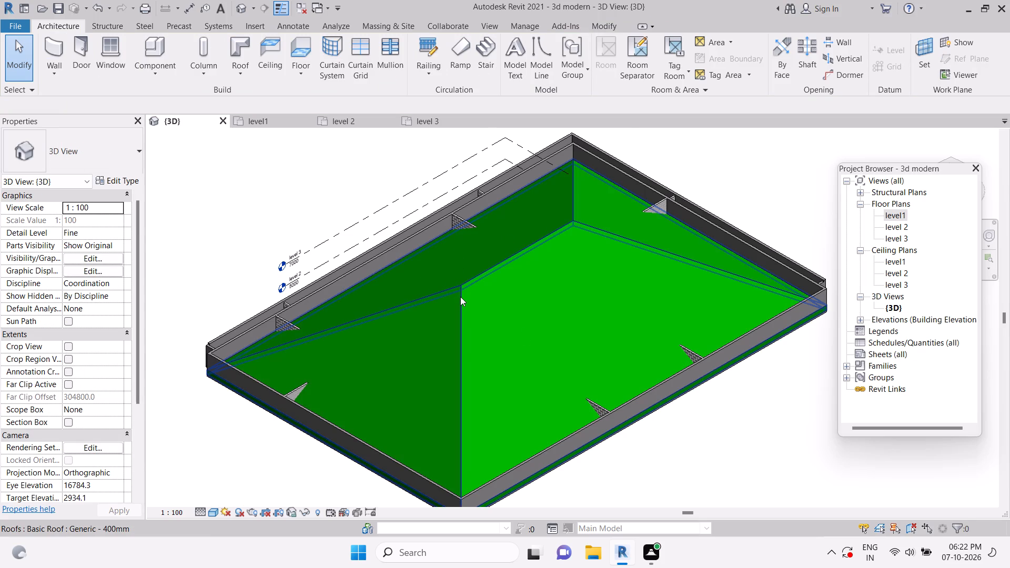
Examine the hipped roof and the surrounding exterior walls in the 3D view.
scroll(460, 297, "up", 2)
scroll(460, 297, "down", 3)
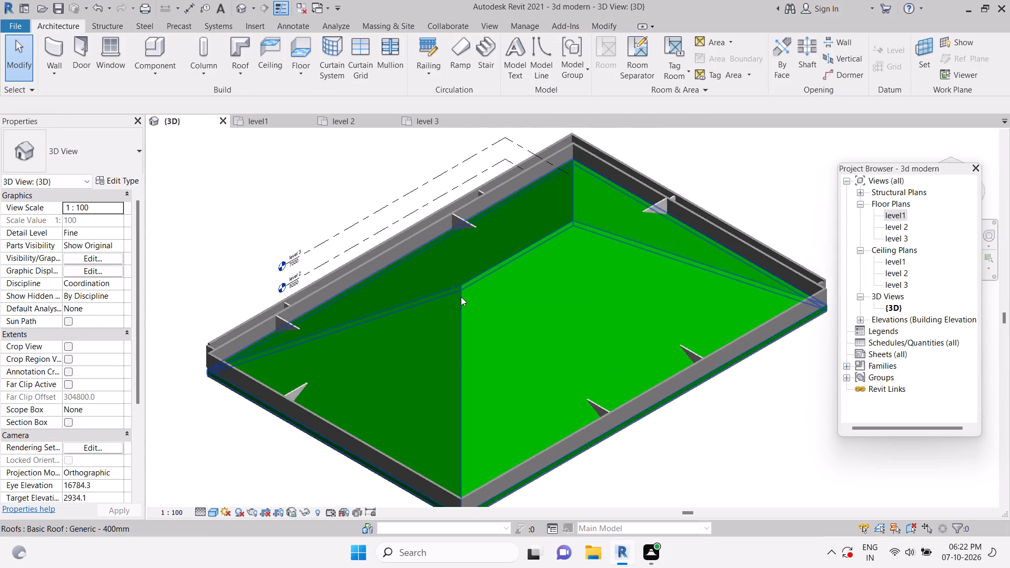
scroll(462, 303, "down", 1)
scroll(462, 305, "up", 5)
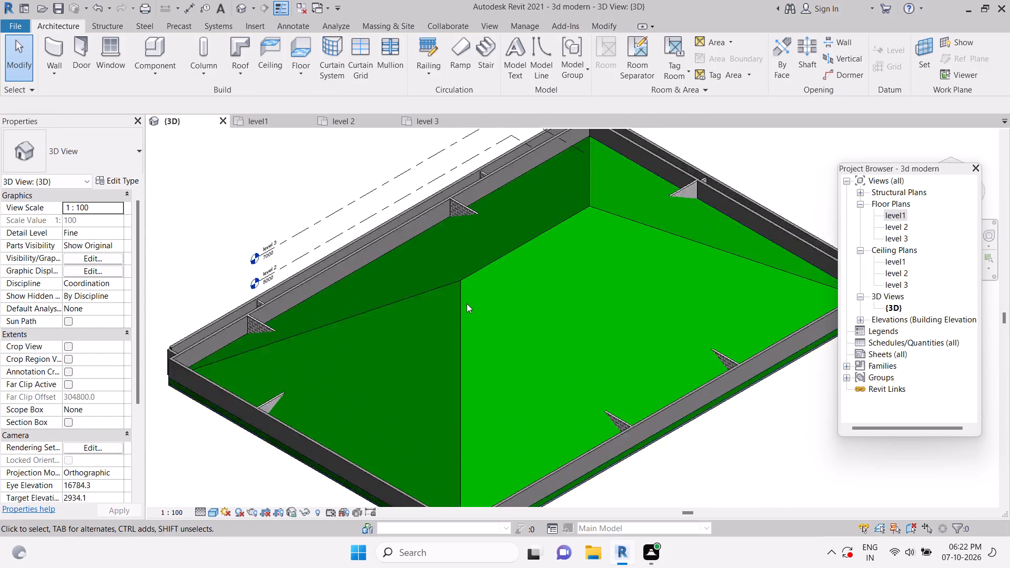
scroll(467, 303, "up", 4)
scroll(467, 303, "down", 8)
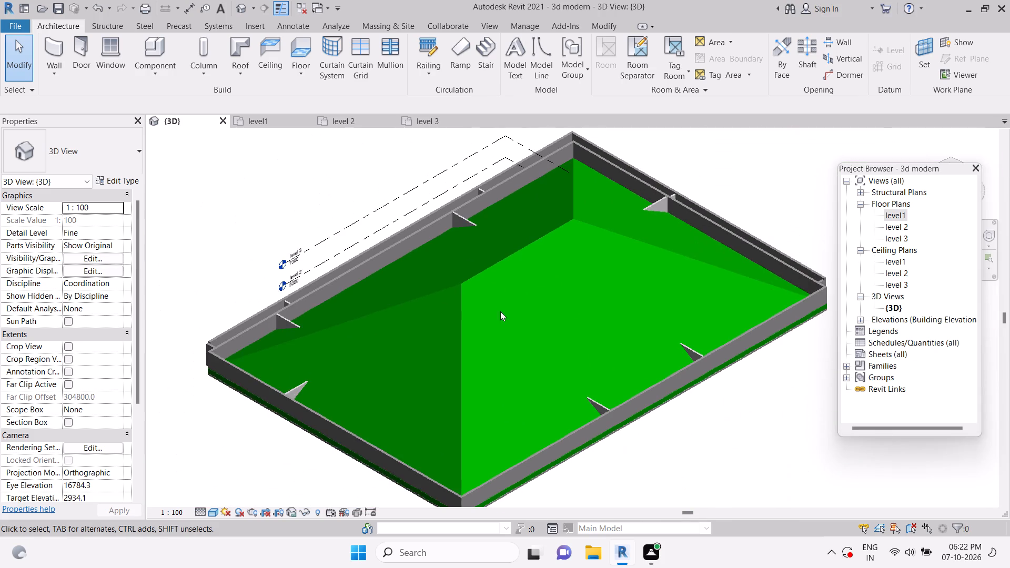
left_click(506, 328)
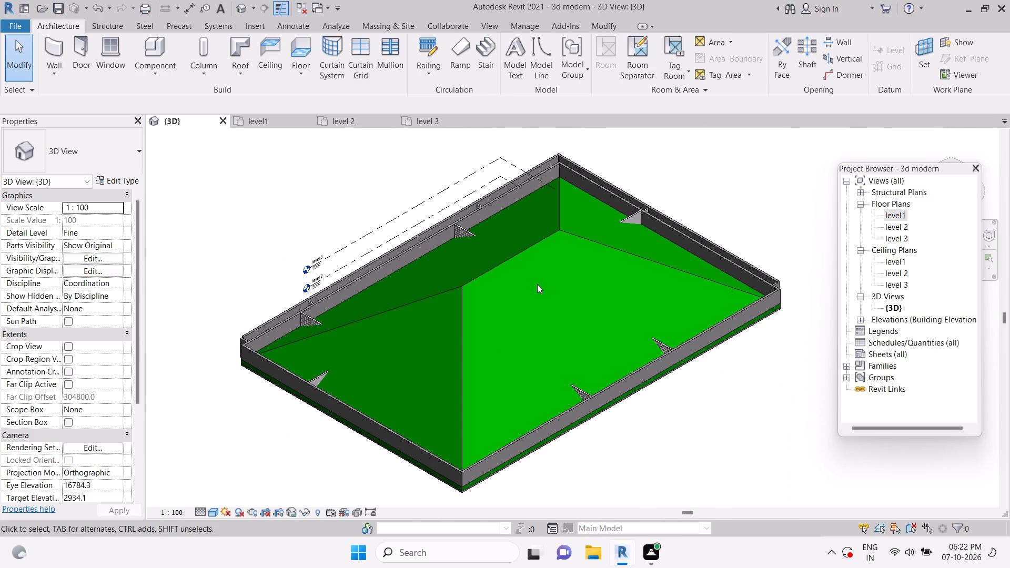
scroll(537, 284, "up", 6)
scroll(537, 284, "down", 5)
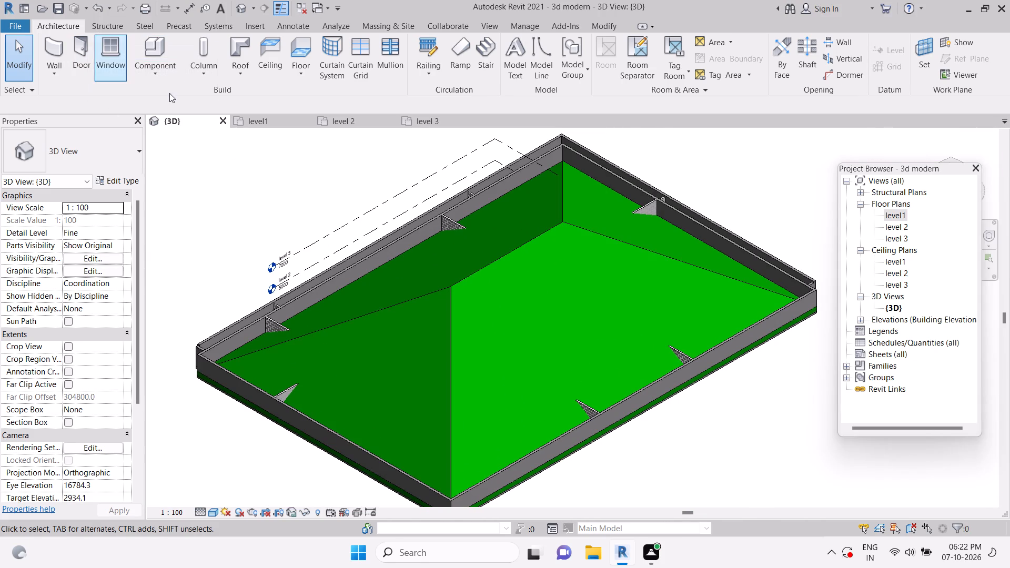
On level1, place M_Window-Casement-Double 850 x 900mm windows in the lower-left room's right partition and the middle-right room's left partition, each below the door.
left_click(265, 122)
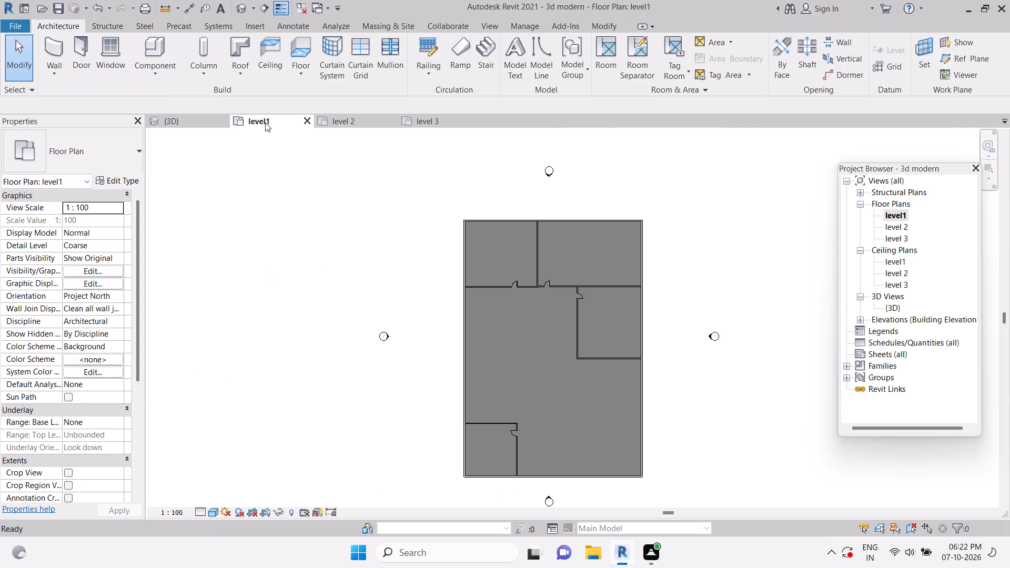
scroll(435, 308, "up", 2)
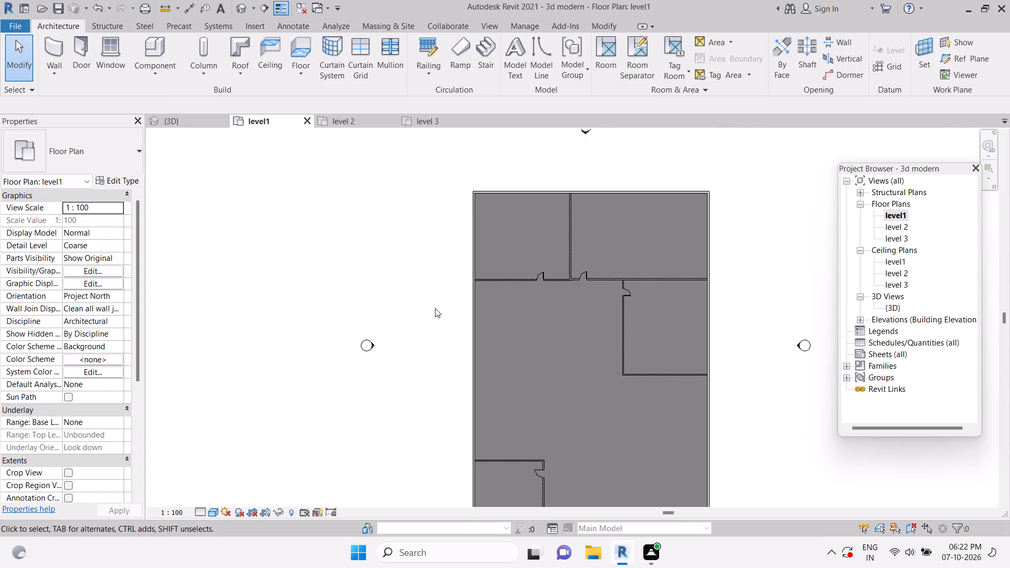
left_click(83, 53)
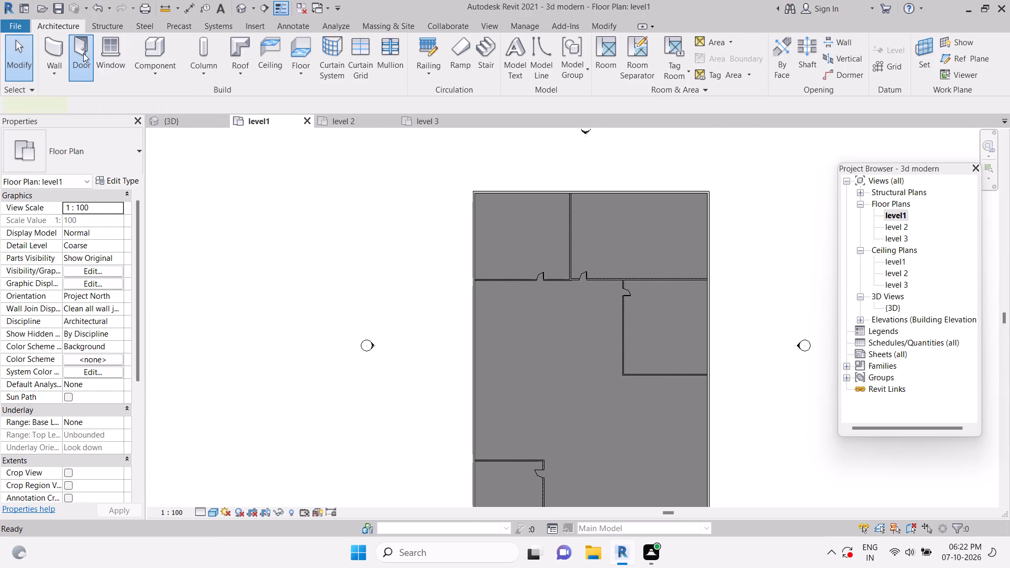
left_click(93, 149)
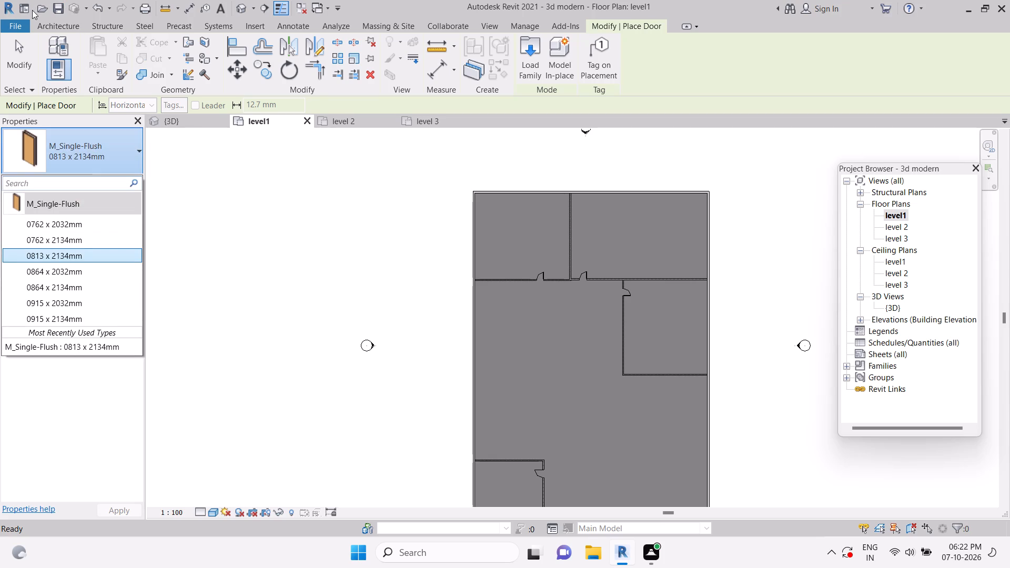
left_click(53, 24)
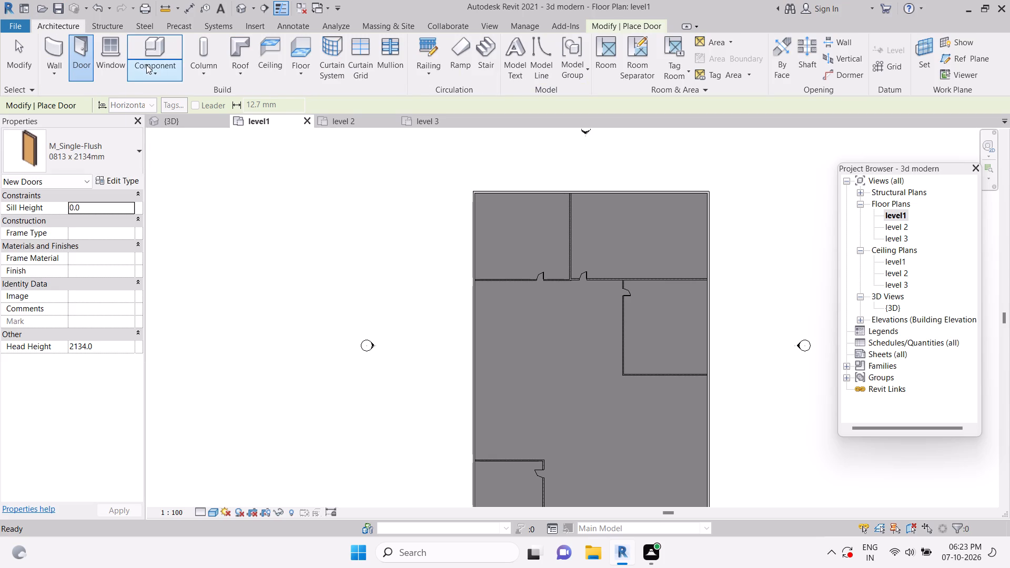
left_click(114, 58)
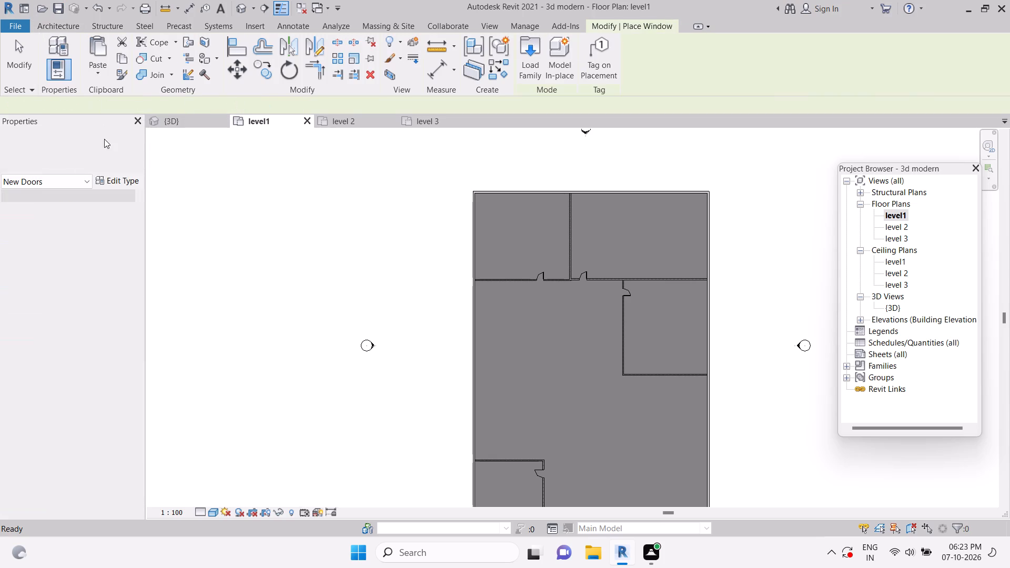
left_click(107, 157)
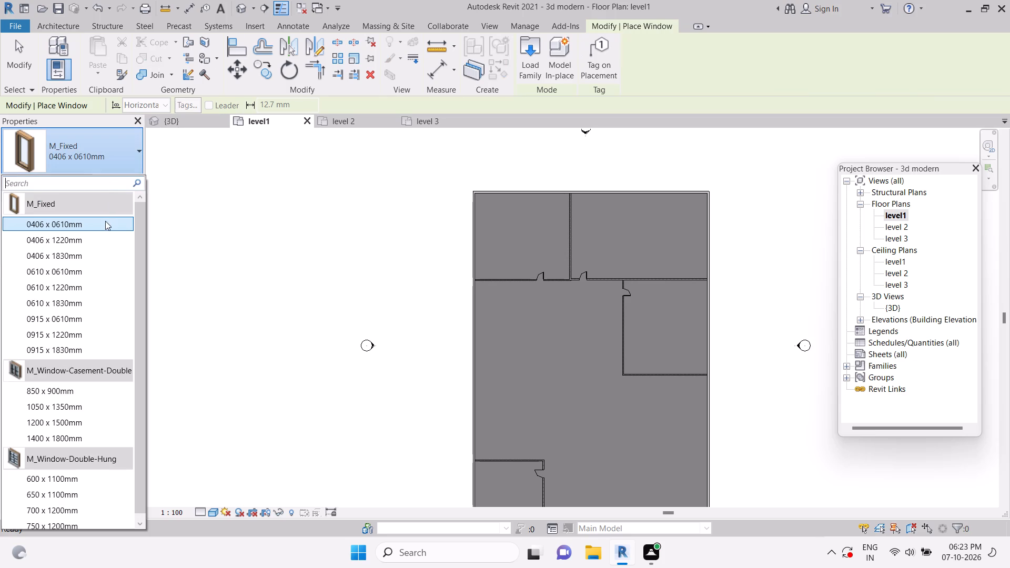
left_click(108, 223)
scroll(109, 223, "down", 2)
scroll(370, 268, "down", 1)
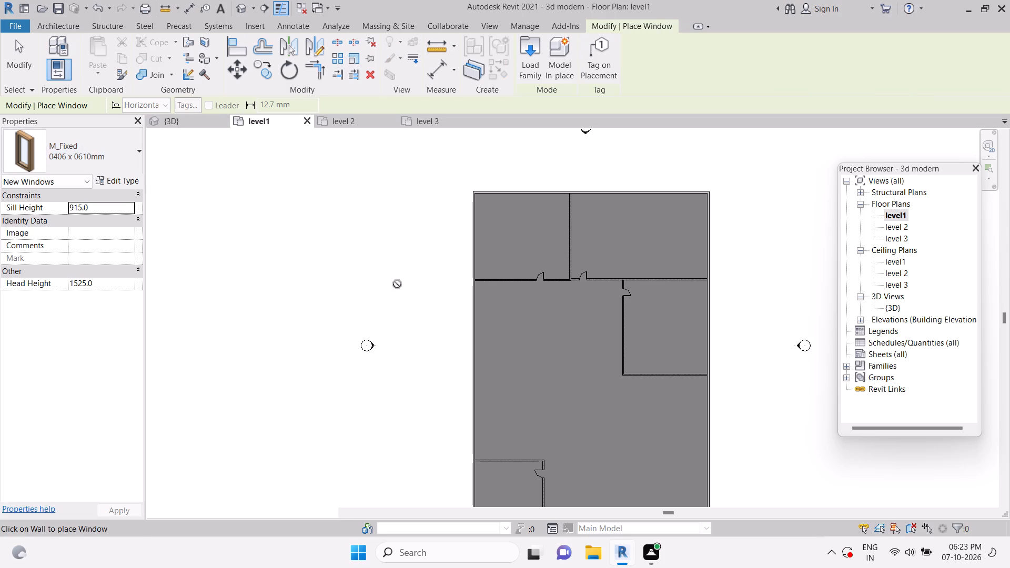
scroll(397, 284, "down", 2)
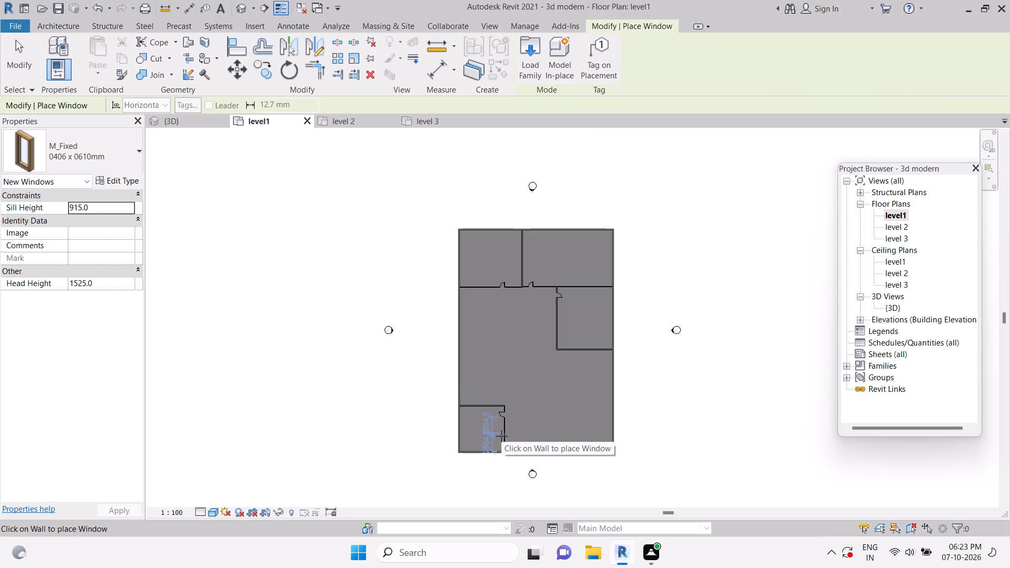
left_click(96, 151)
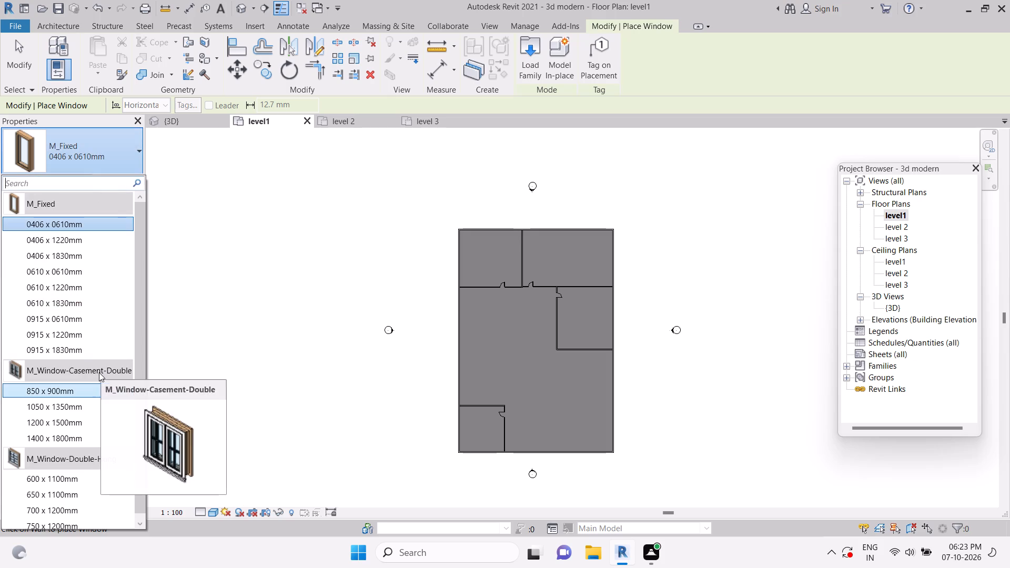
left_click(90, 389)
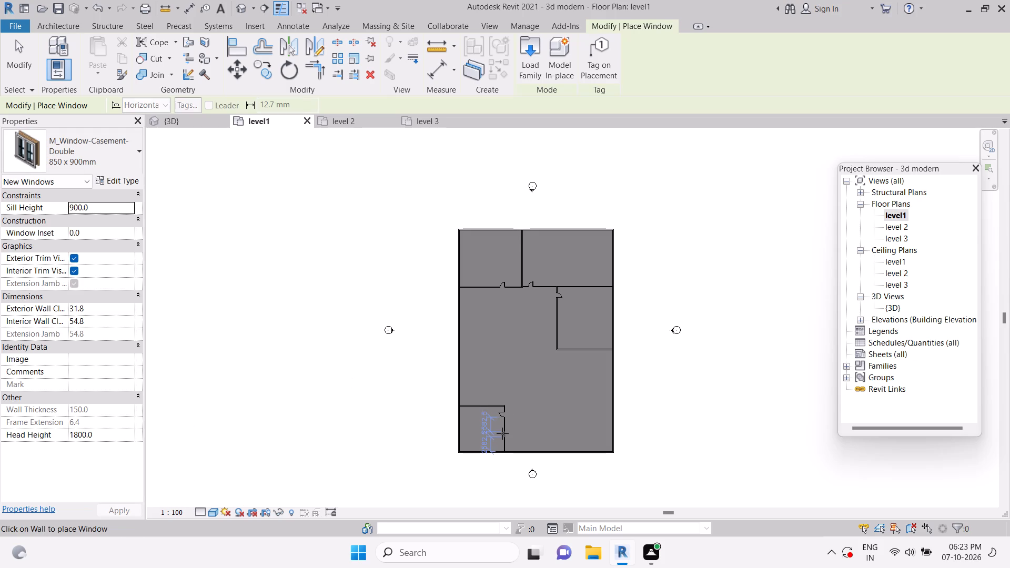
left_click(502, 433)
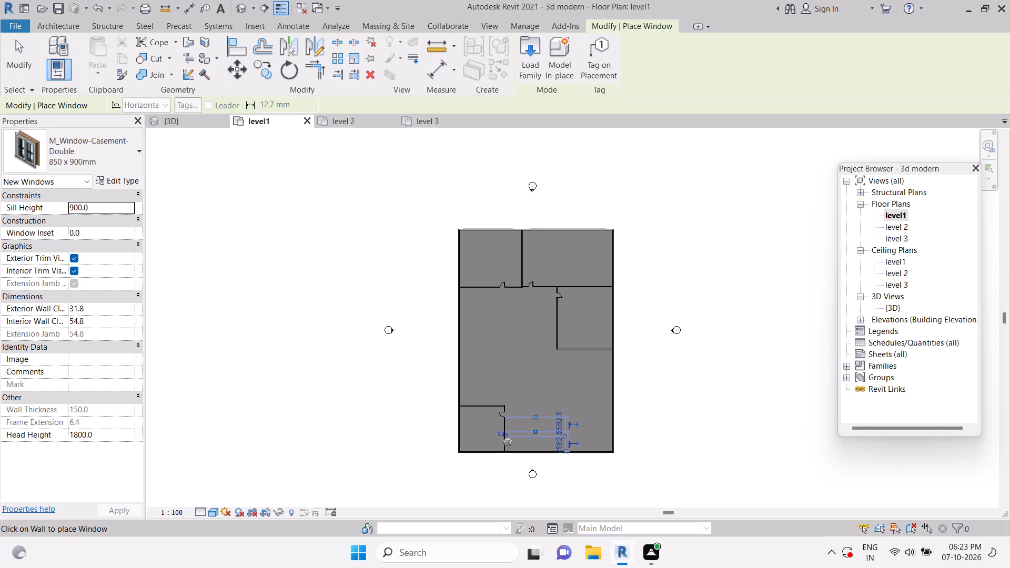
left_click(562, 319)
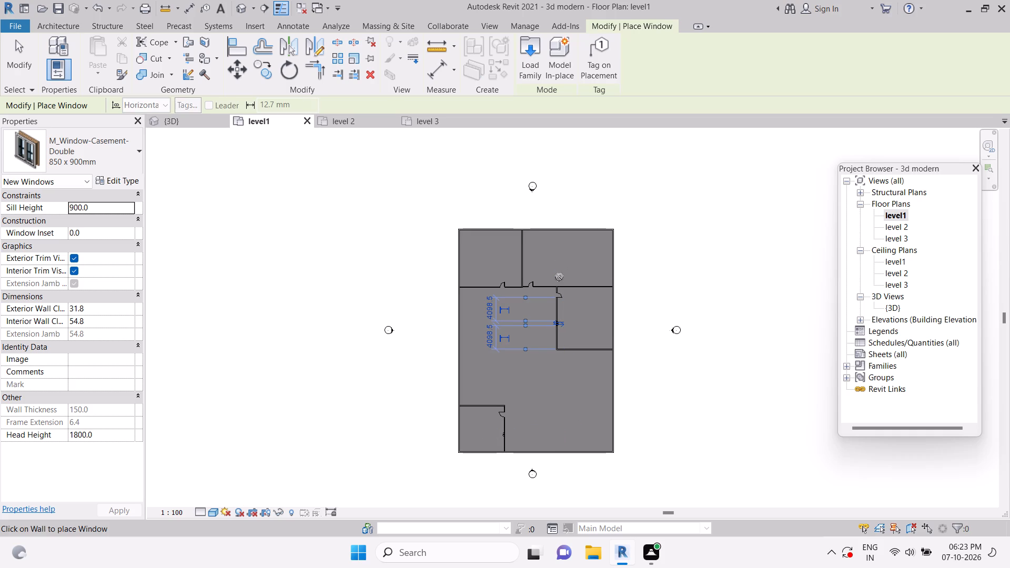
Place two more 850 x 900mm casement windows in the upper rooms' lower wall: about 2000 mm from the left exterior wall and beside the dividing partition.
left_click(559, 277)
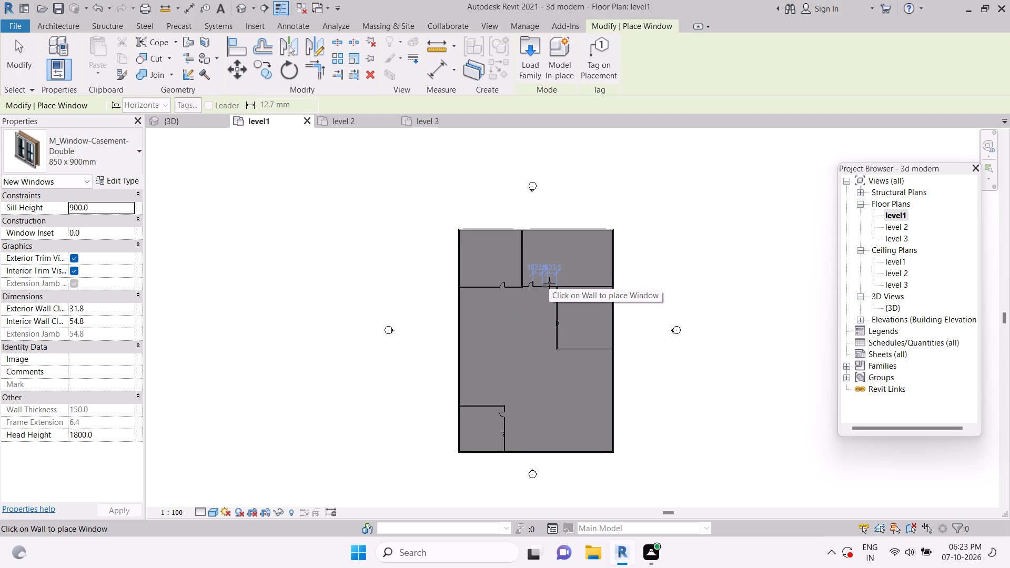
left_click(479, 281)
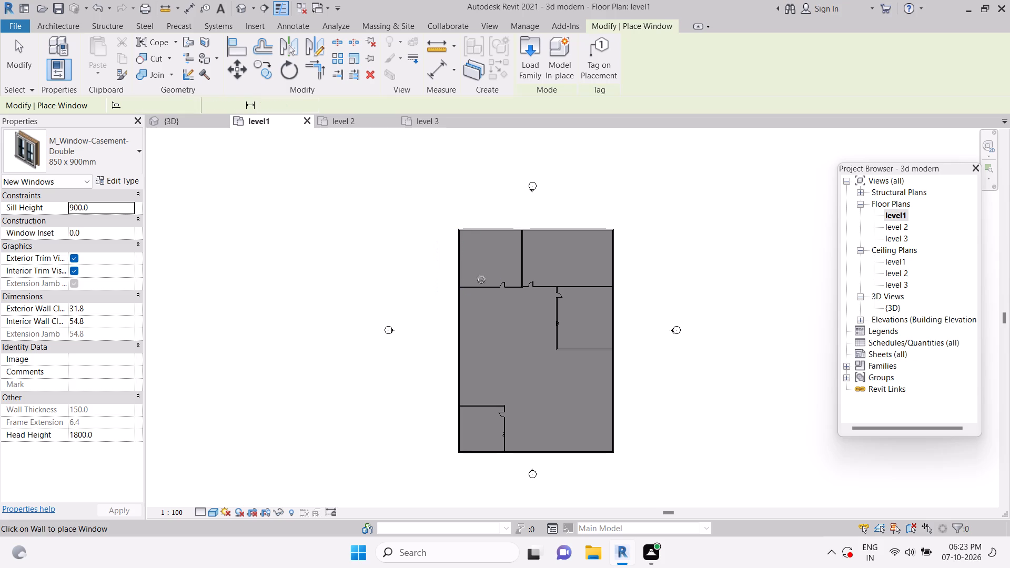
scroll(474, 322, "up", 3)
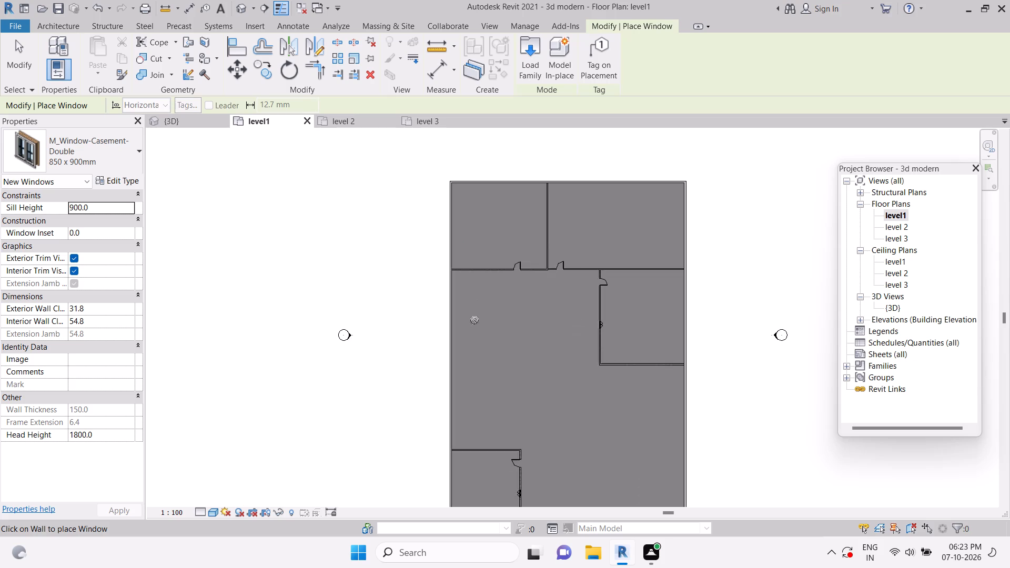
scroll(474, 320, "up", 2)
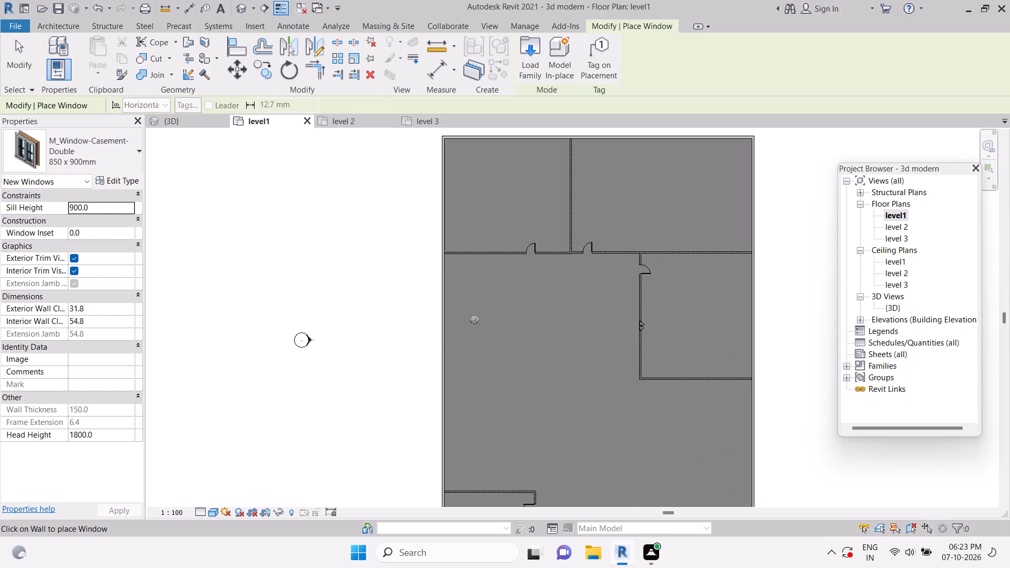
left_click(475, 247)
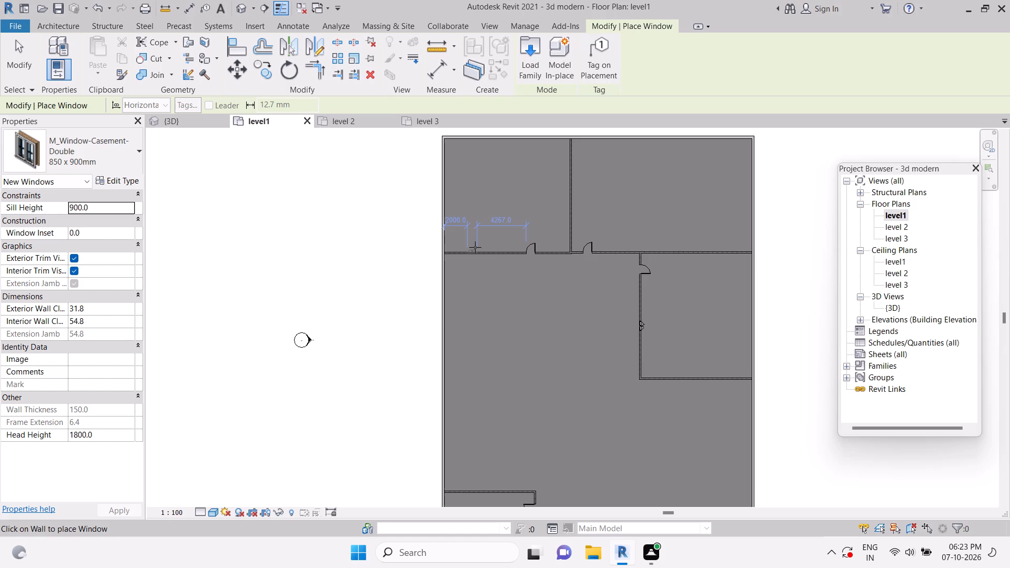
left_click(579, 250)
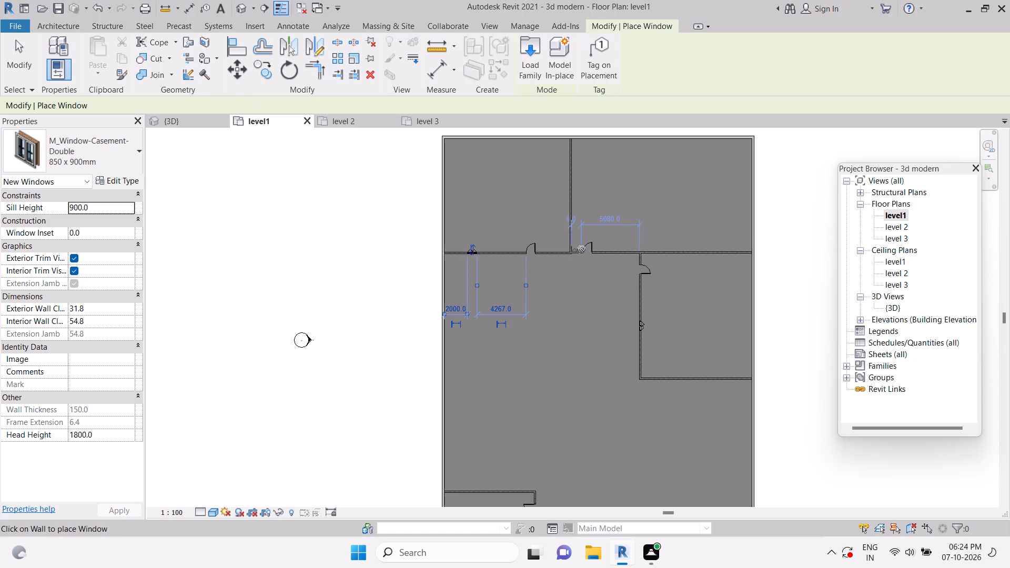
left_click(327, 340)
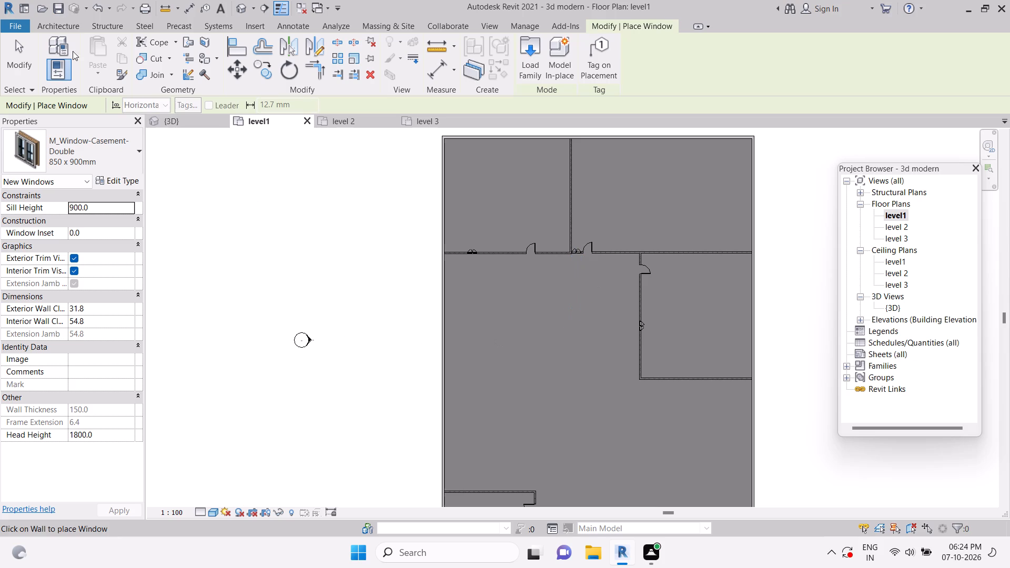
Place two M_Single-Flush 0813 x 2134mm doors in the upper-right room's lower wall, about 37 mm right of its existing door and about 1227 mm further right.
left_click(77, 29)
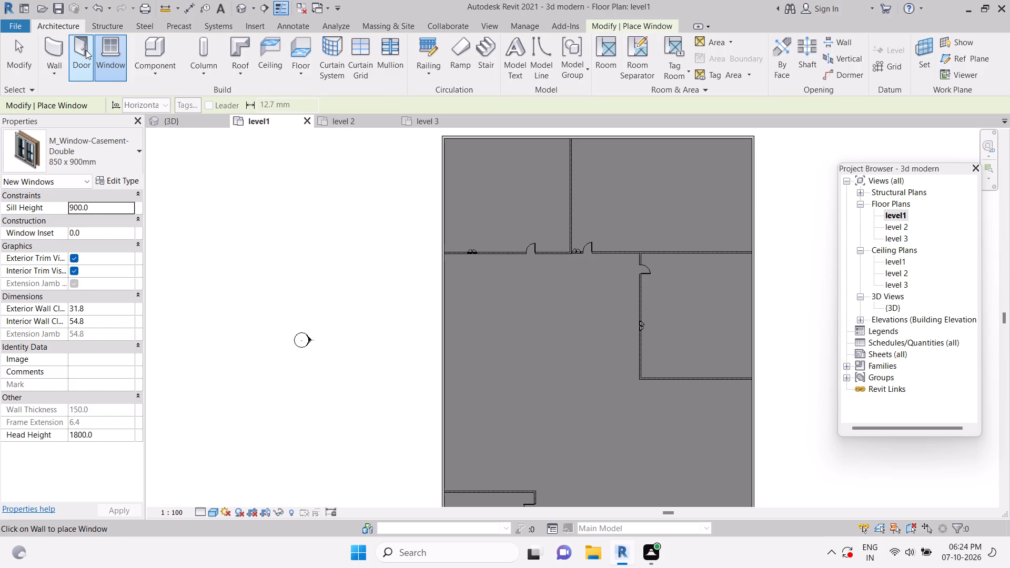
left_click(86, 50)
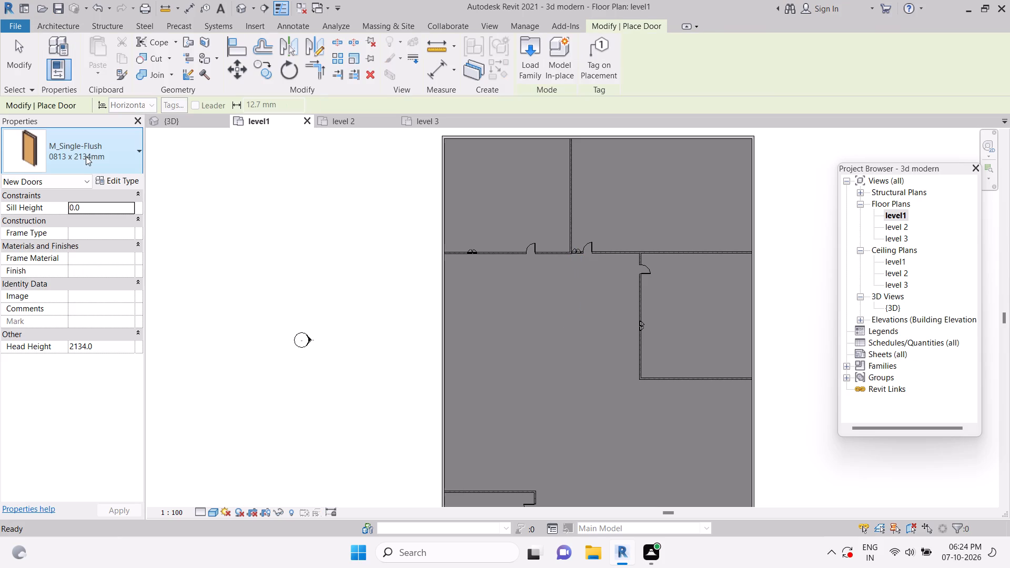
left_click(86, 156)
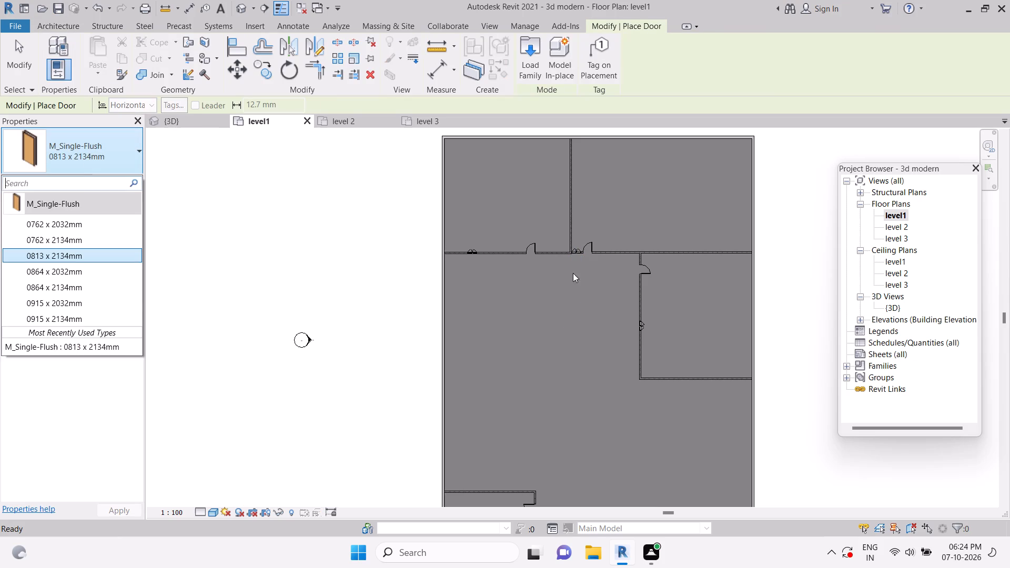
left_click(592, 250)
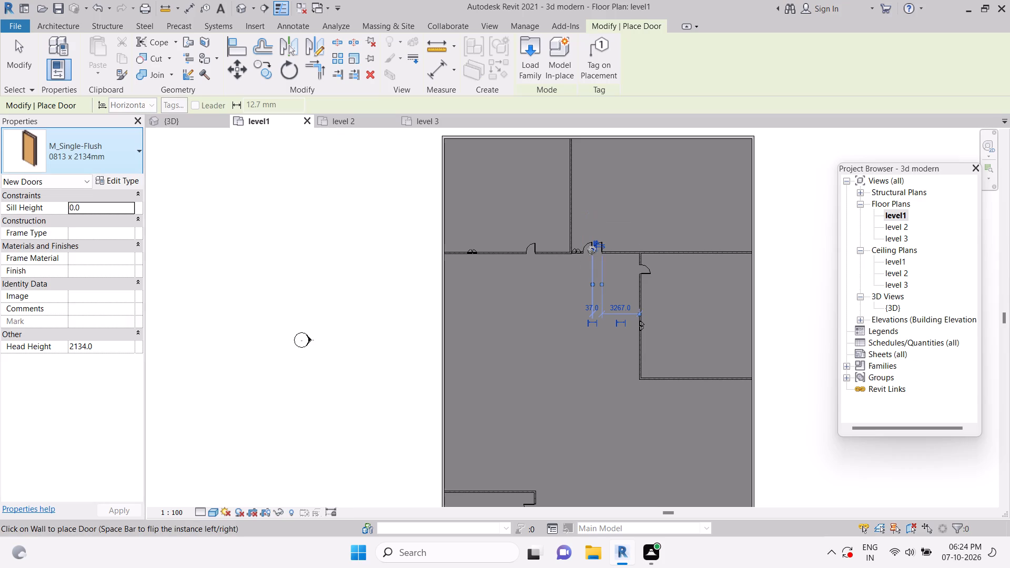
left_click(625, 250)
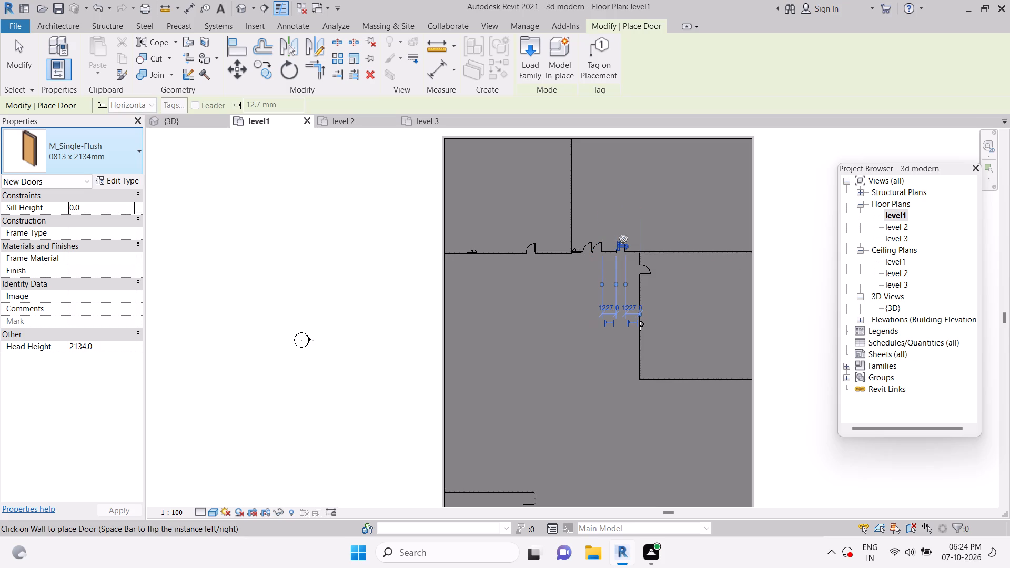
left_click(632, 216)
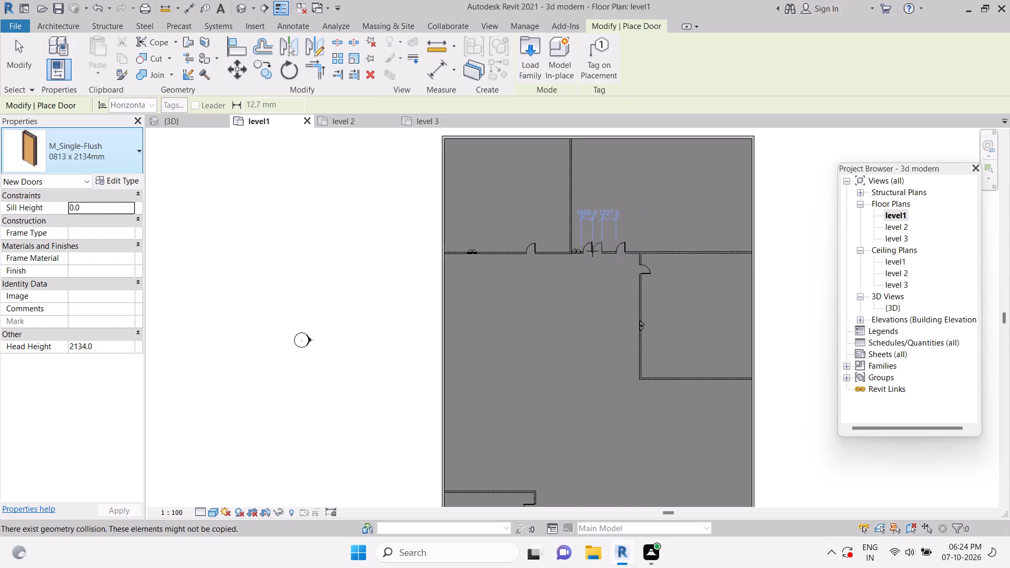
left_click(381, 366)
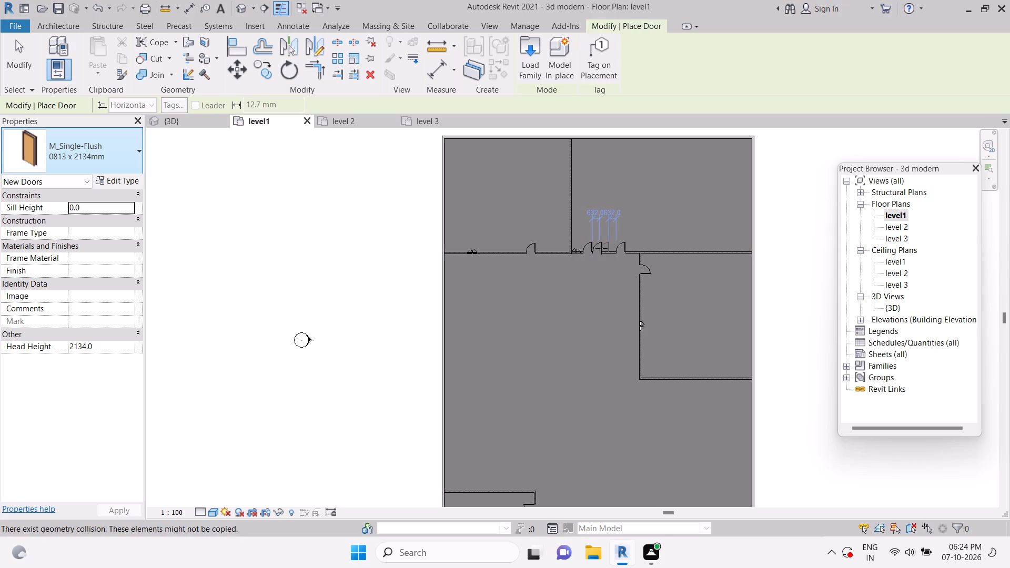
Delete the surplus 0813 x 2134mm doors in the upper-right room's lower wall, keeping only the one farthest from the dividing partition.
left_click(68, 23)
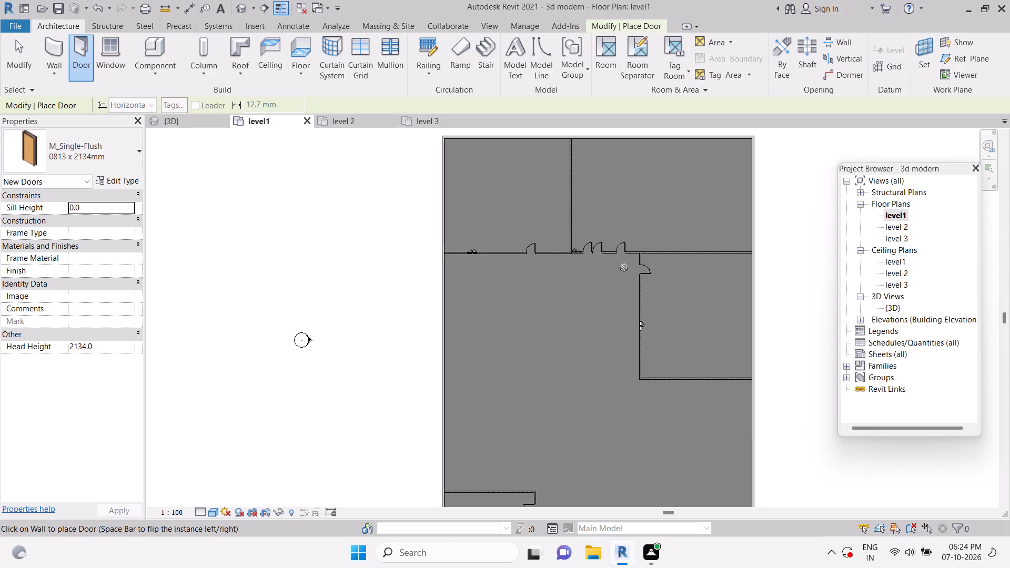
left_click(600, 252)
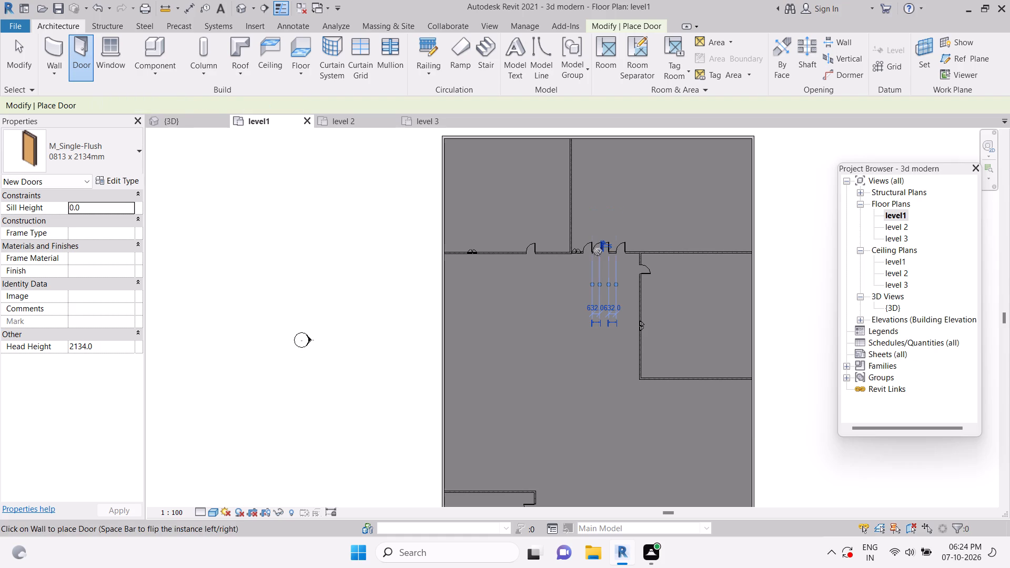
key("Delete")
key("Delete")
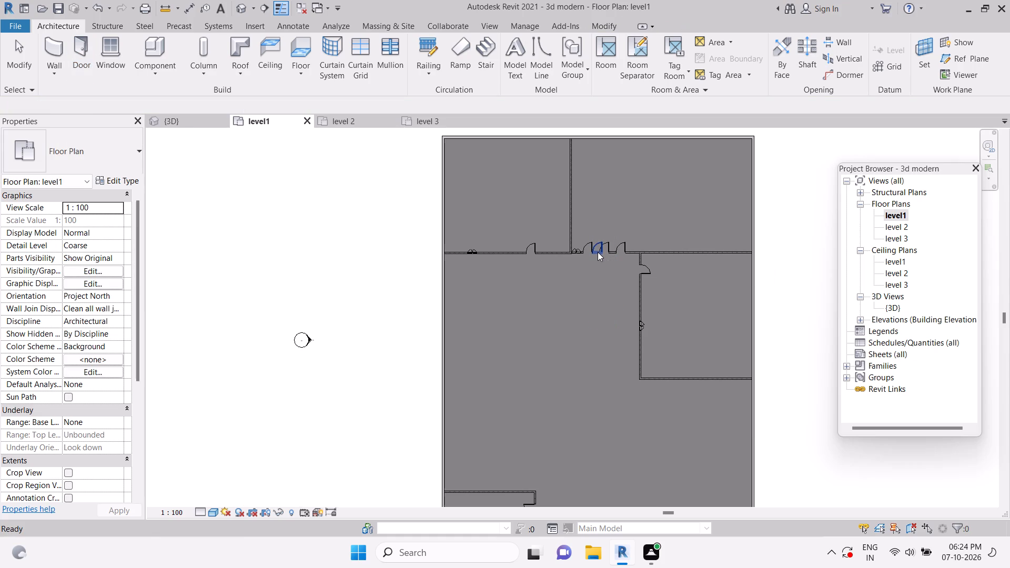
left_click(597, 251)
key("Delete")
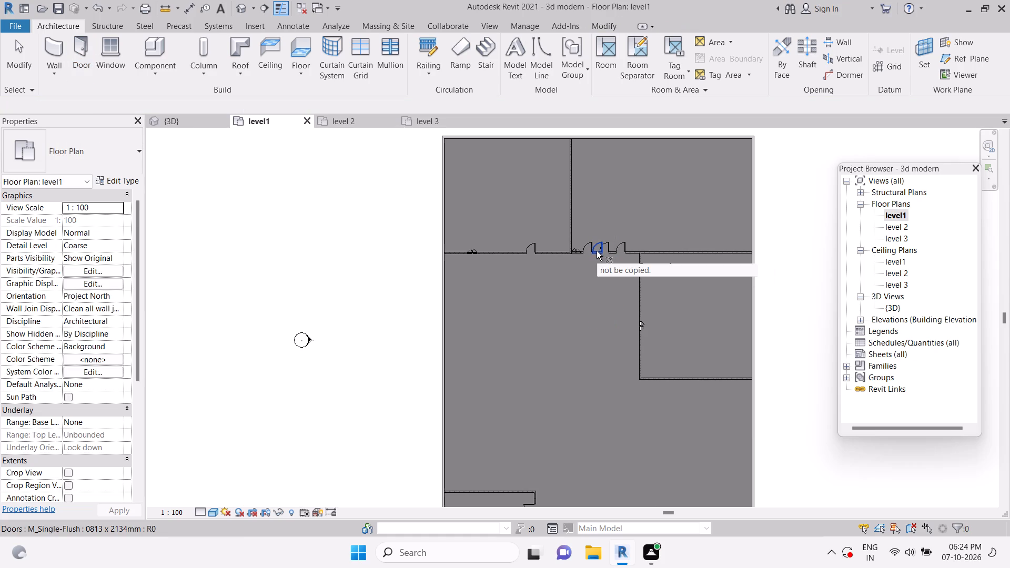
key("Delete")
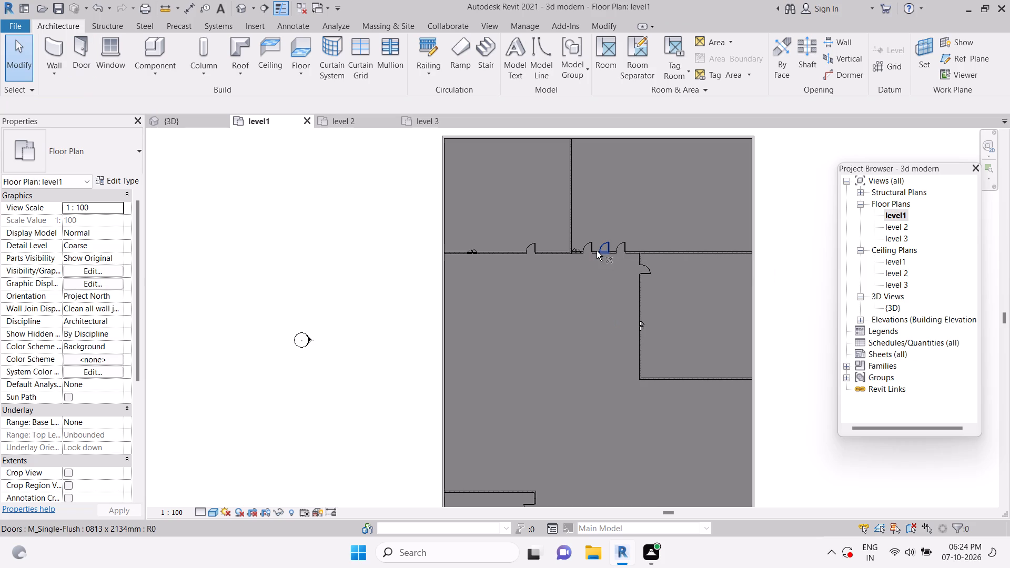
left_click(597, 251)
key("Delete")
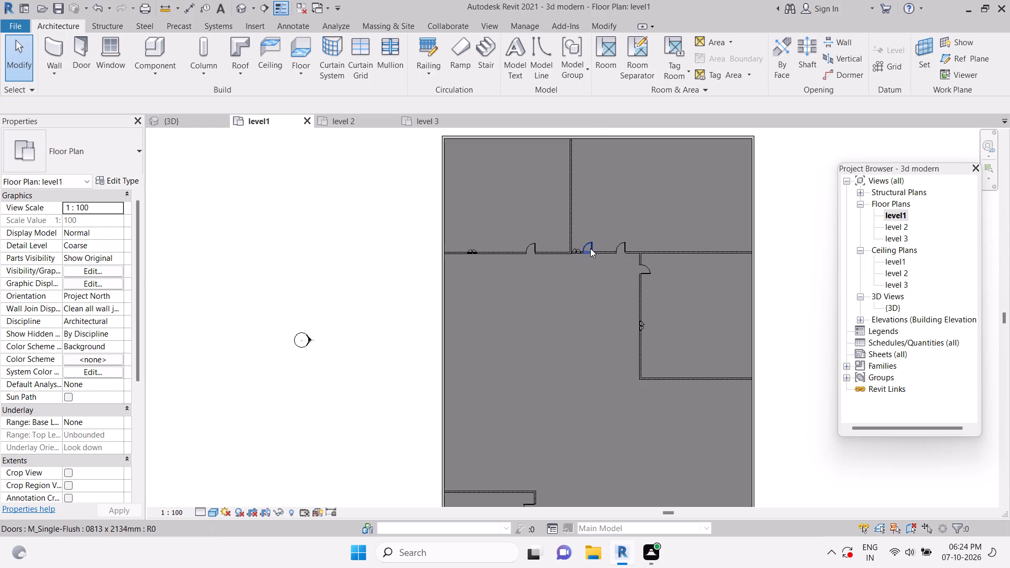
left_click(590, 248)
key("Delete")
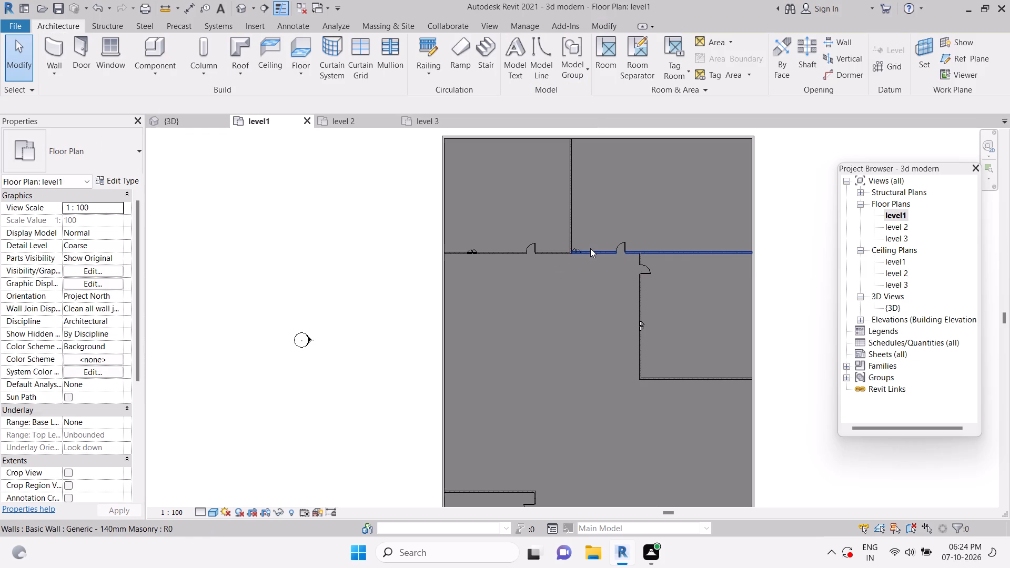
Examine the doors and windows in the interior partitions across the level1 floor plan.
scroll(545, 343, "down", 2)
scroll(545, 343, "up", 4)
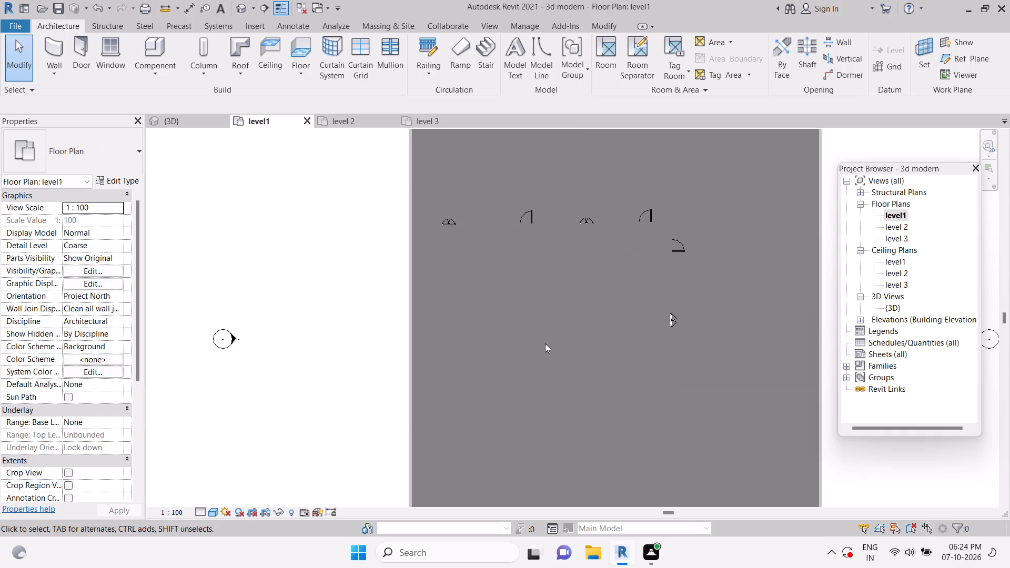
scroll(545, 343, "down", 2)
scroll(545, 343, "up", 2)
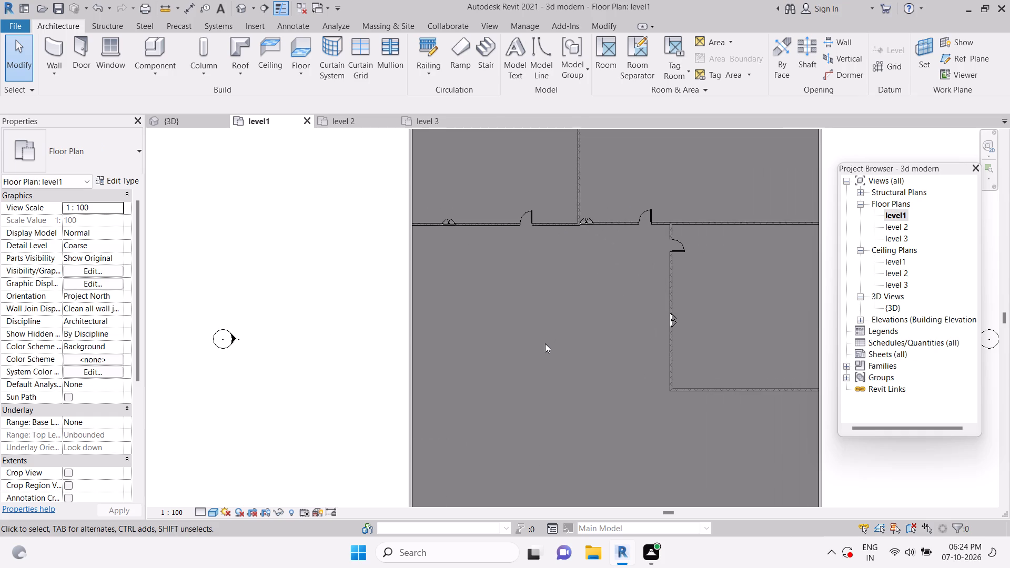
scroll(545, 343, "down", 3)
middle_click_drag(614, 524, 616, 517)
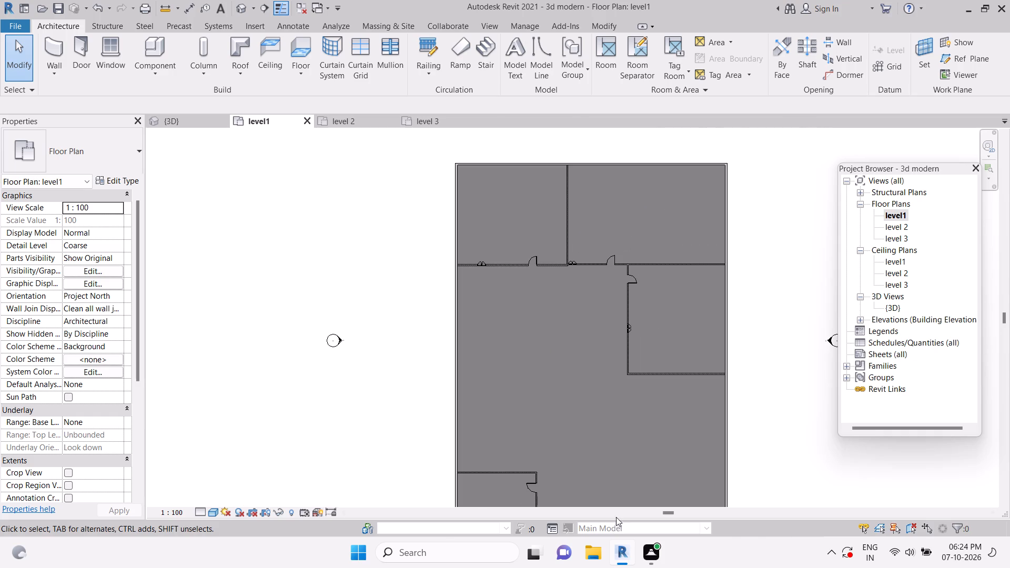
middle_click_drag(616, 517, 609, 406)
scroll(609, 406, "up", 1)
middle_click_drag(609, 404, 613, 386)
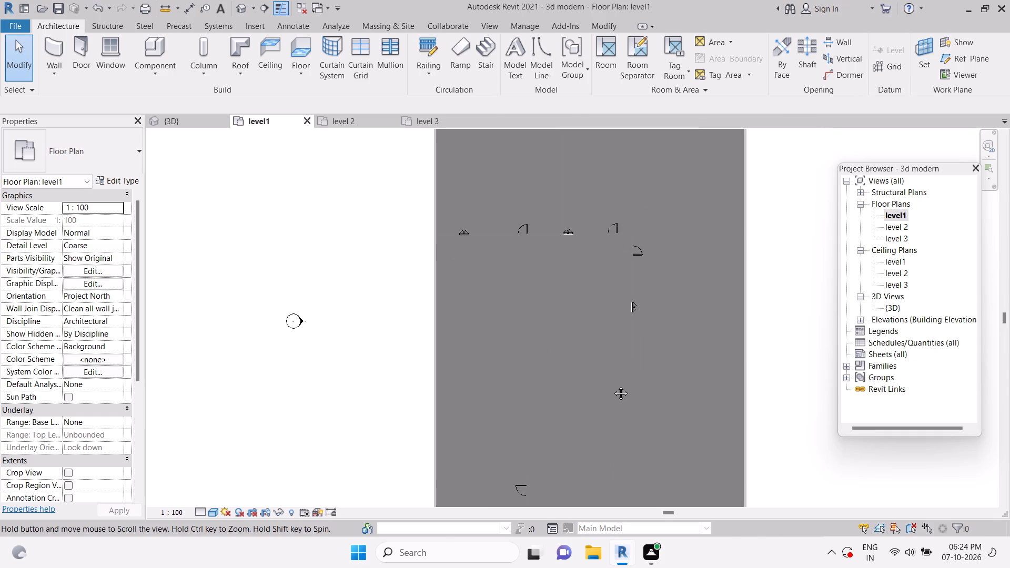
middle_click_drag(613, 386, 621, 324)
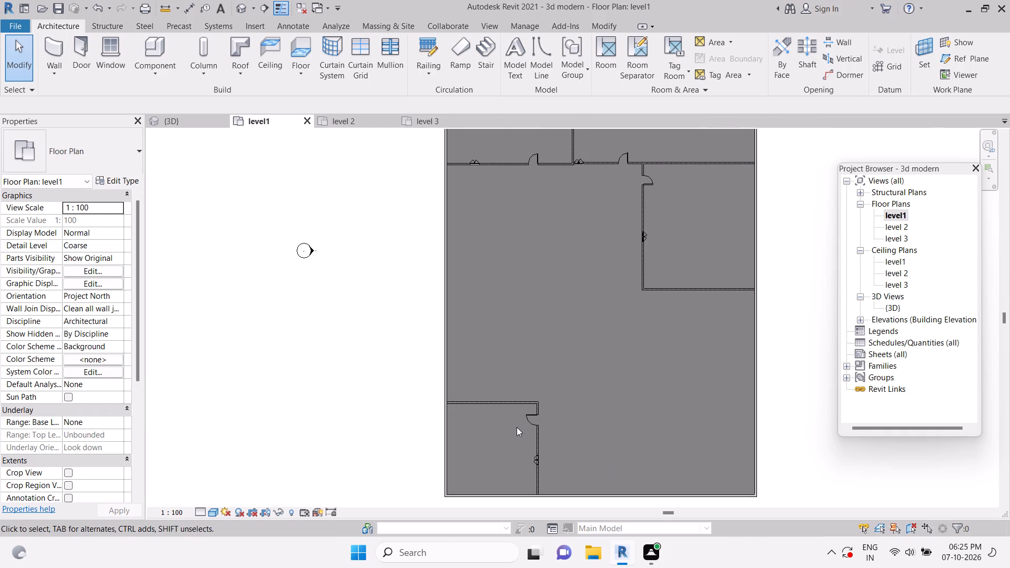
scroll(517, 427, "up", 5)
scroll(517, 427, "down", 7)
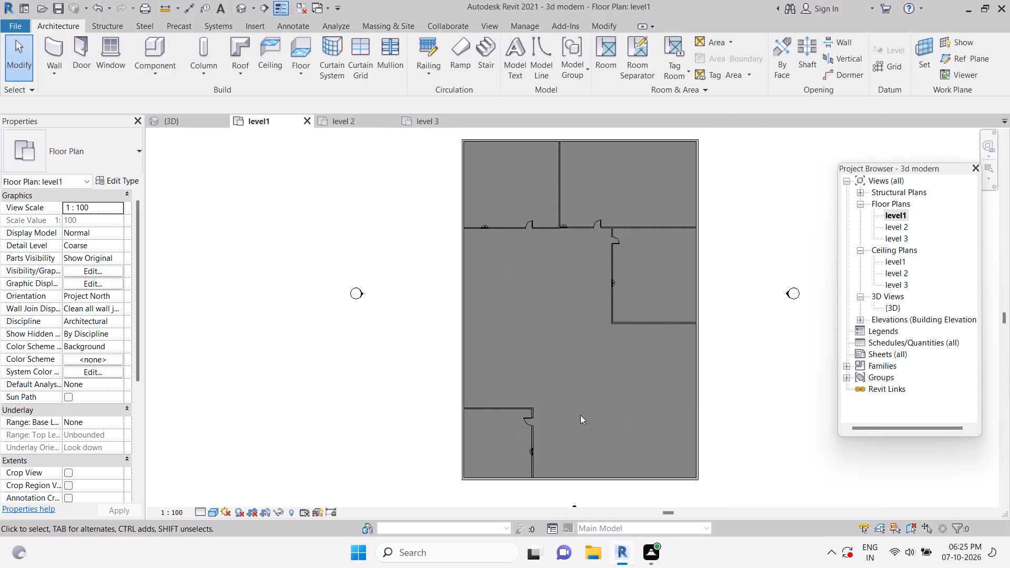
scroll(580, 413, "up", 2)
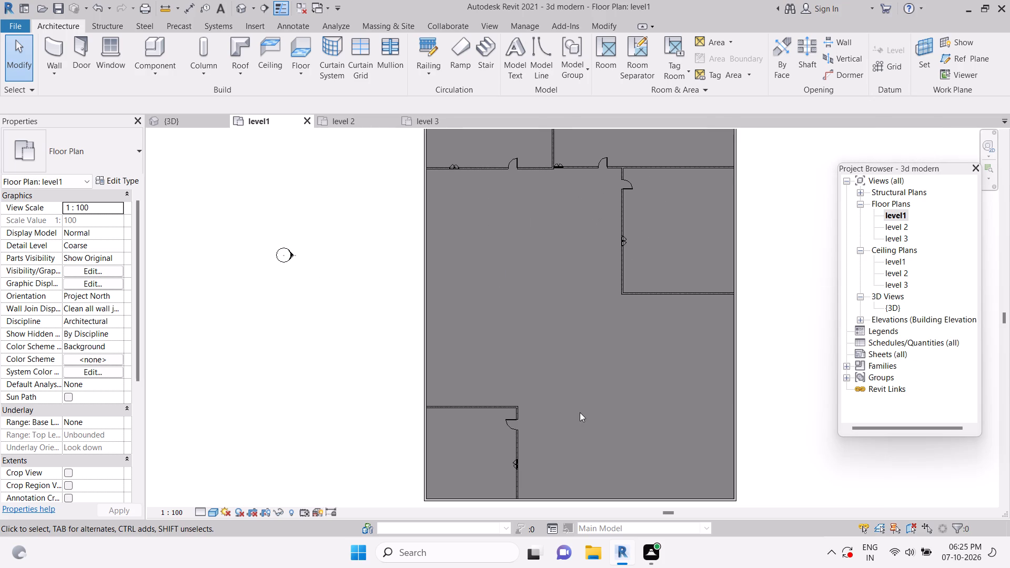
middle_click_drag(581, 253, 579, 296)
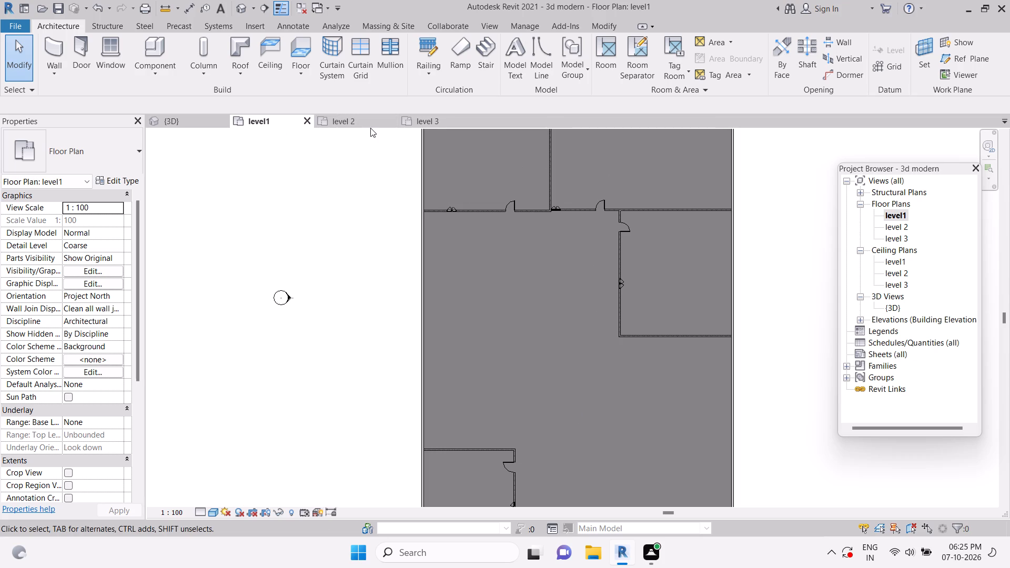
On level 2, place 850 x 900mm casement windows in the upper rooms' lower wall, about 2634 mm from the left exterior wall and about 2499 mm right of the right-hand door.
left_click(341, 126)
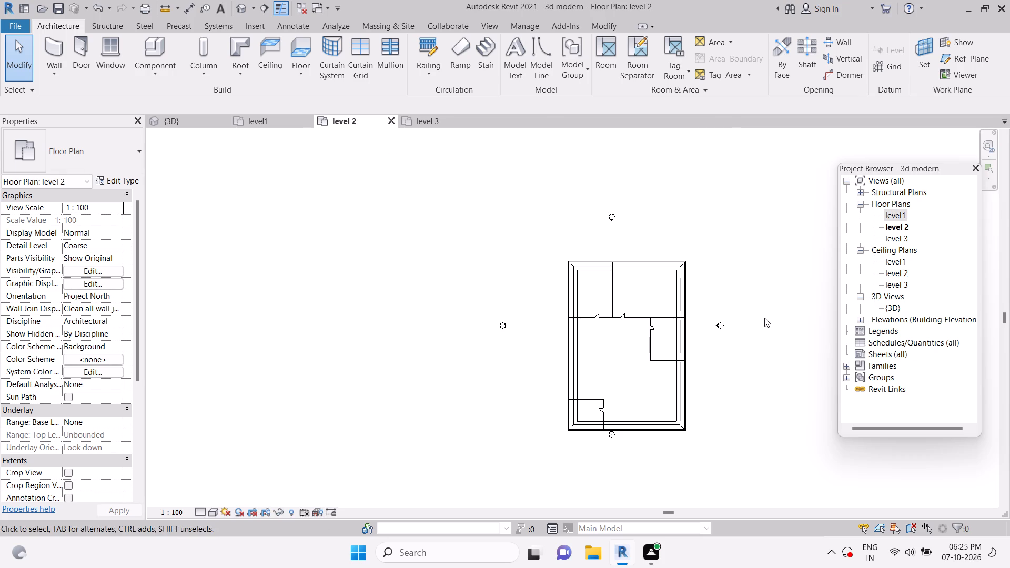
scroll(614, 367, "up", 3)
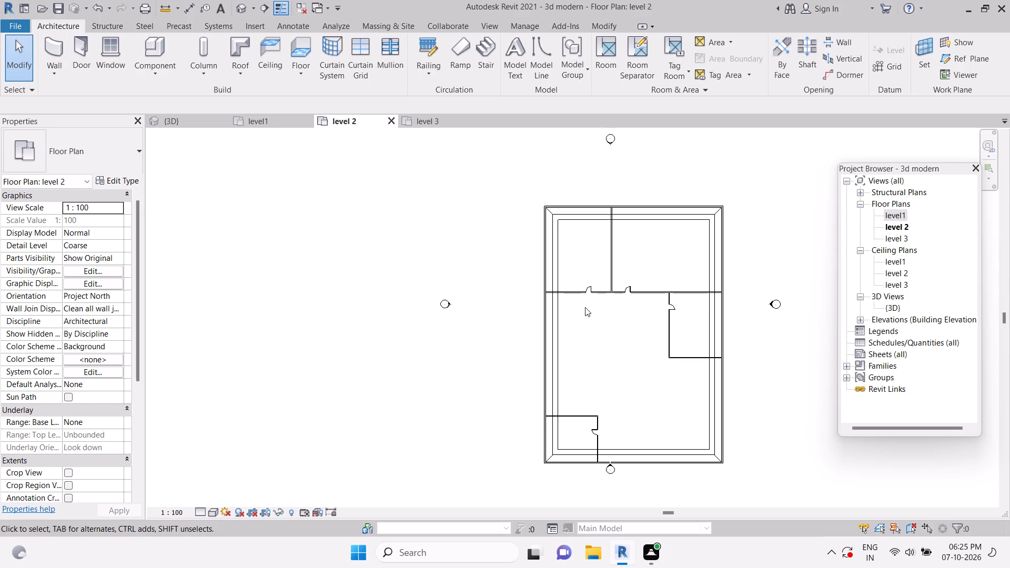
left_click(112, 47)
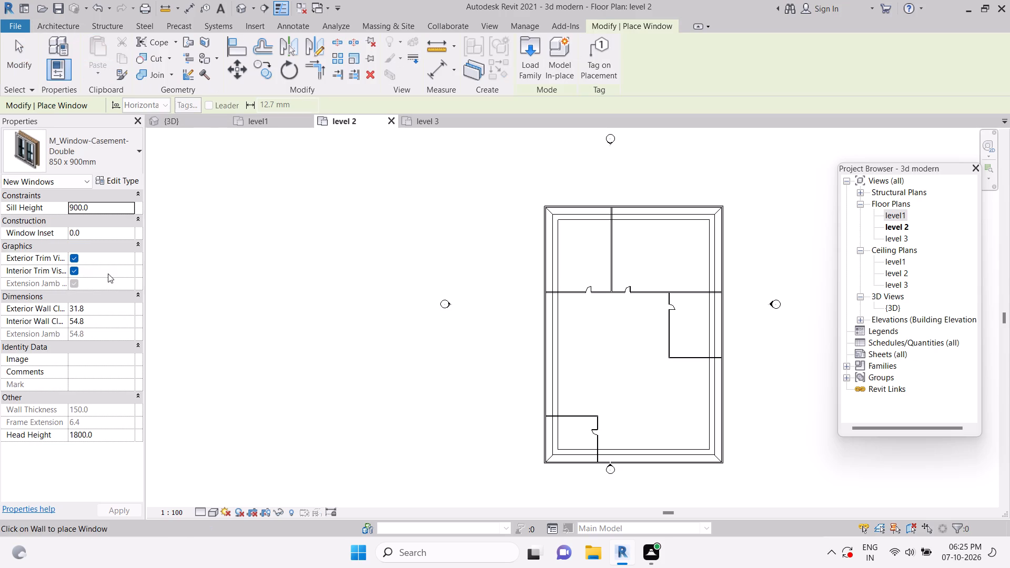
left_click(75, 158)
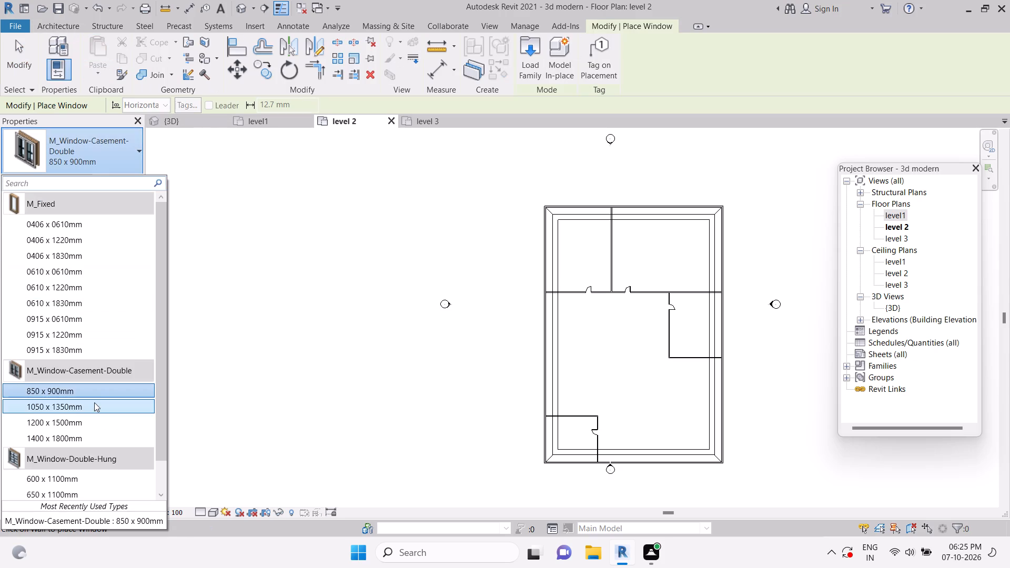
left_click(93, 385)
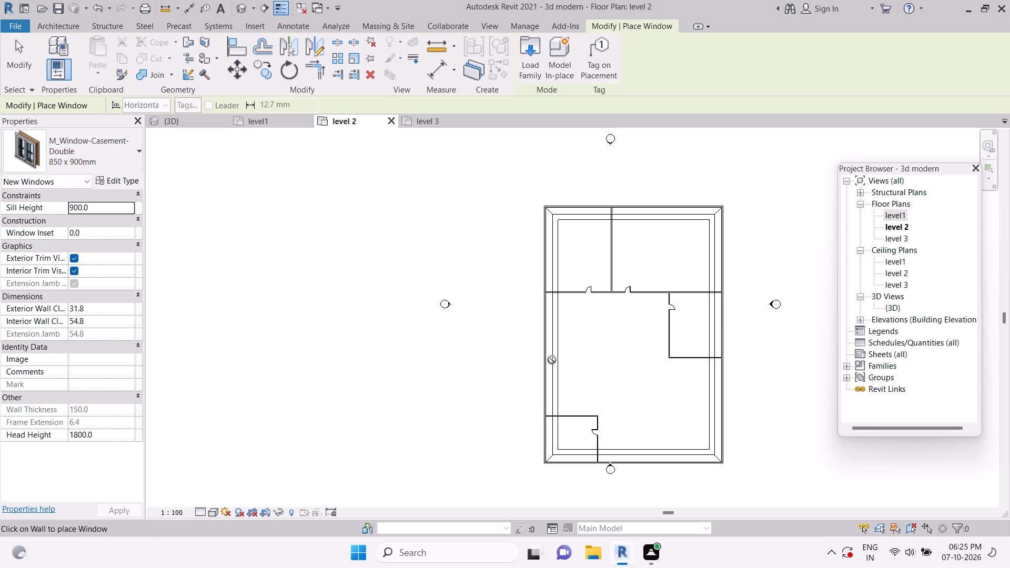
left_click(566, 290)
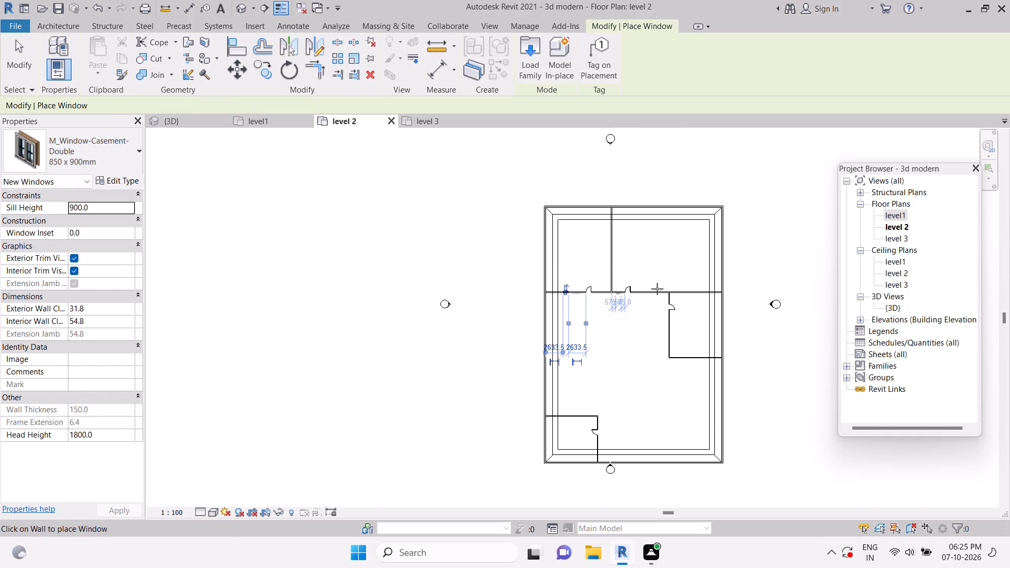
left_click(650, 289)
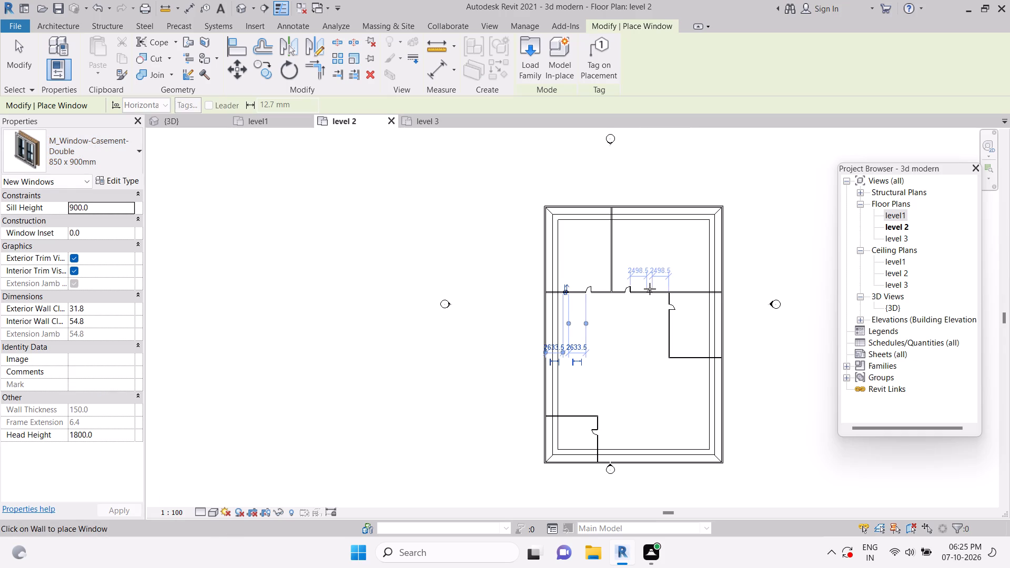
Place 850 x 900mm casement windows in the middle-right room's left partition, about 2000 mm below its door, and in the lower-left room's right partition, below its door.
left_click(670, 323)
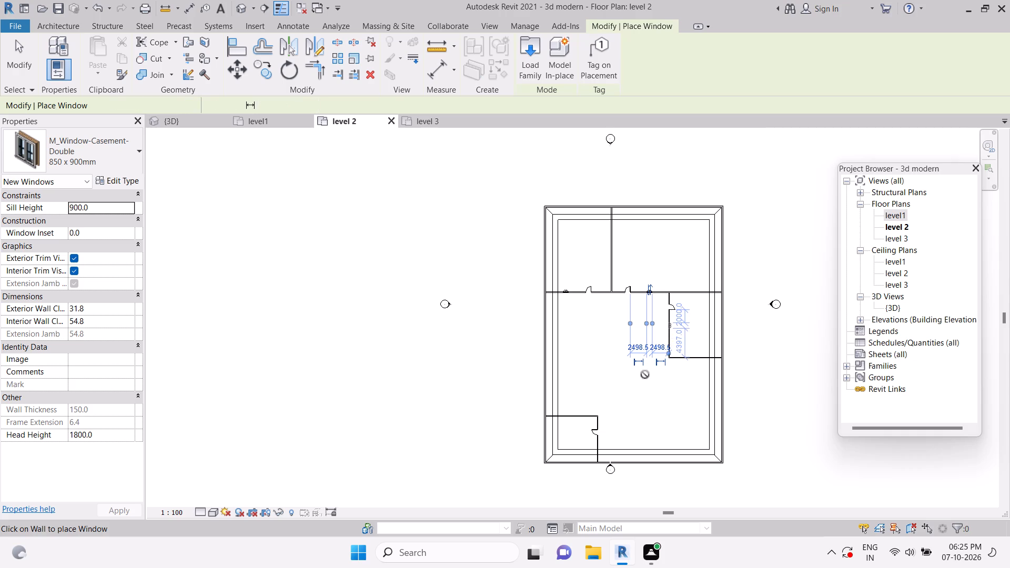
left_click(591, 442)
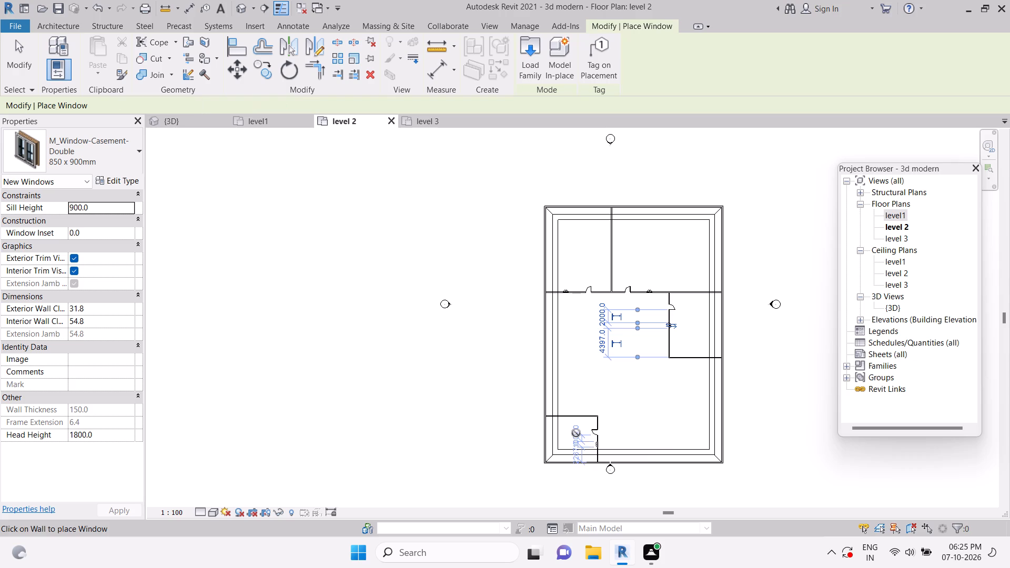
left_click(472, 407)
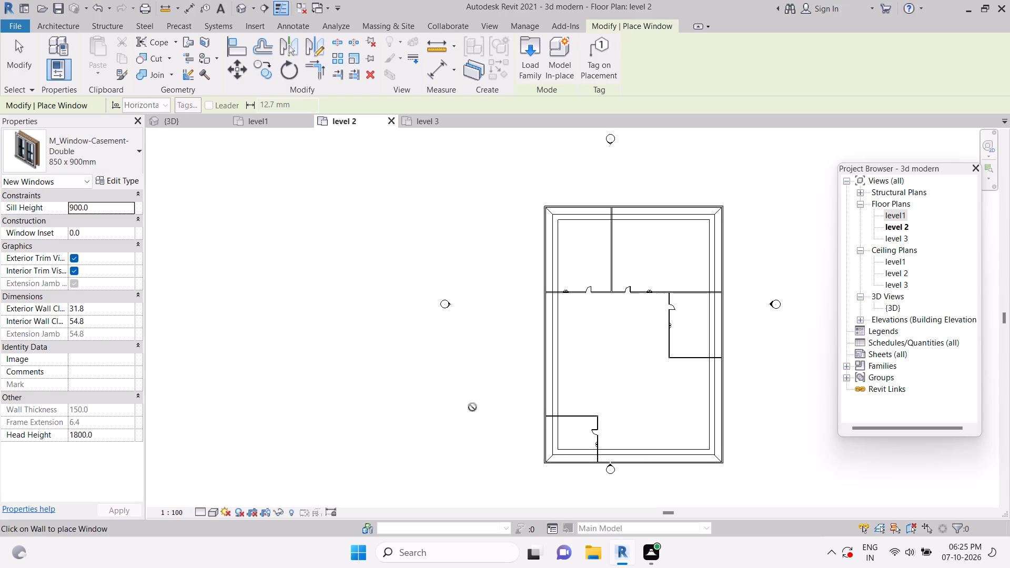
Examine the window and door positions in the interior partitions on the level 2 floor plan.
scroll(477, 386, "up", 4)
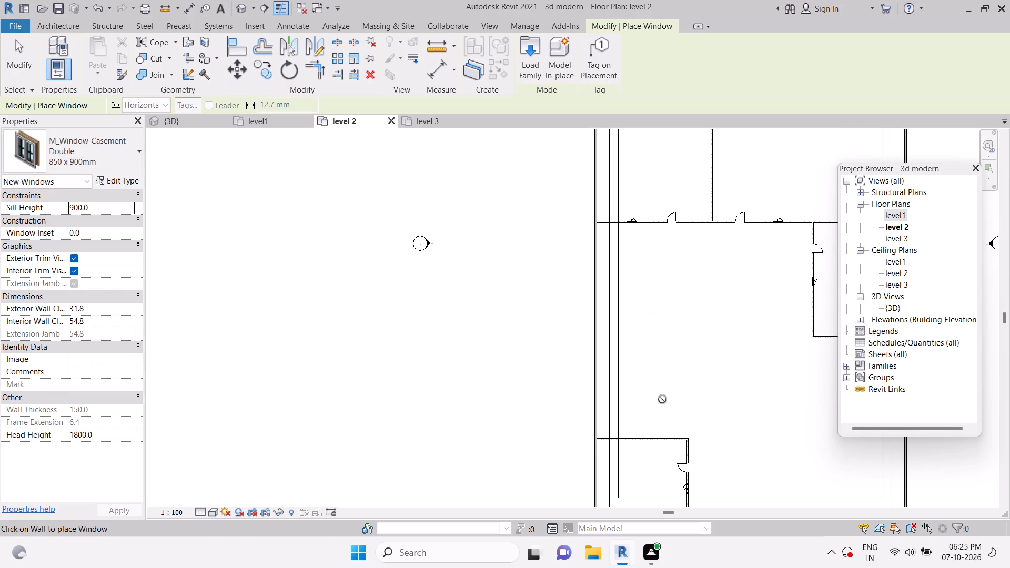
middle_click_drag(684, 367, 622, 371)
scroll(622, 371, "up", 1)
scroll(622, 371, "down", 4)
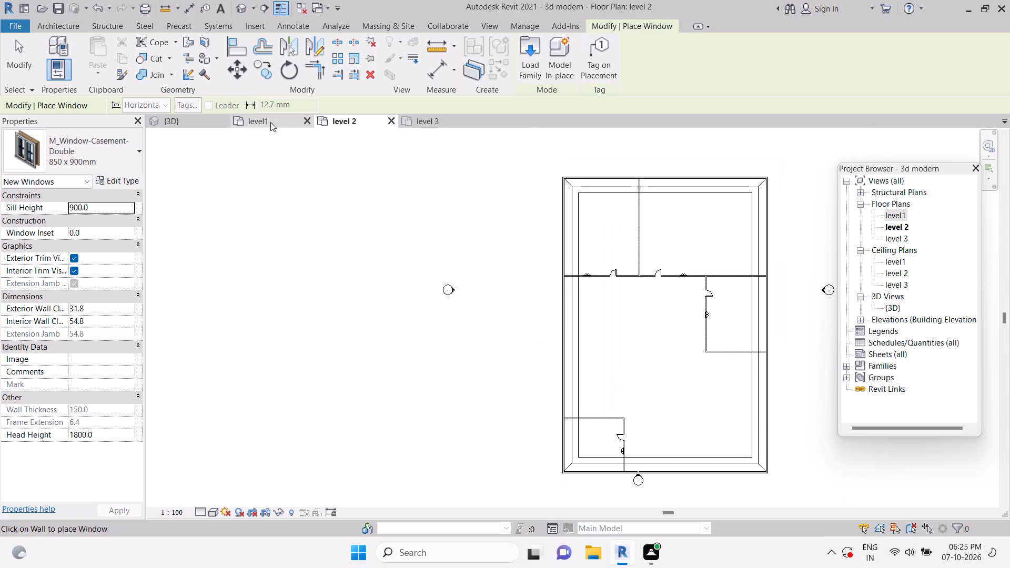
scroll(648, 390, "up", 4)
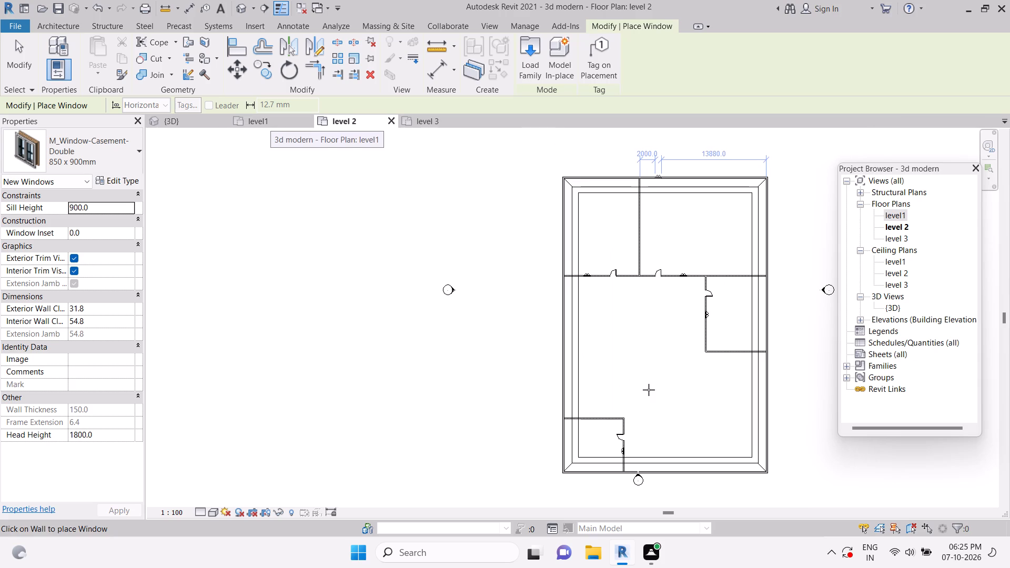
scroll(650, 385, "down", 2)
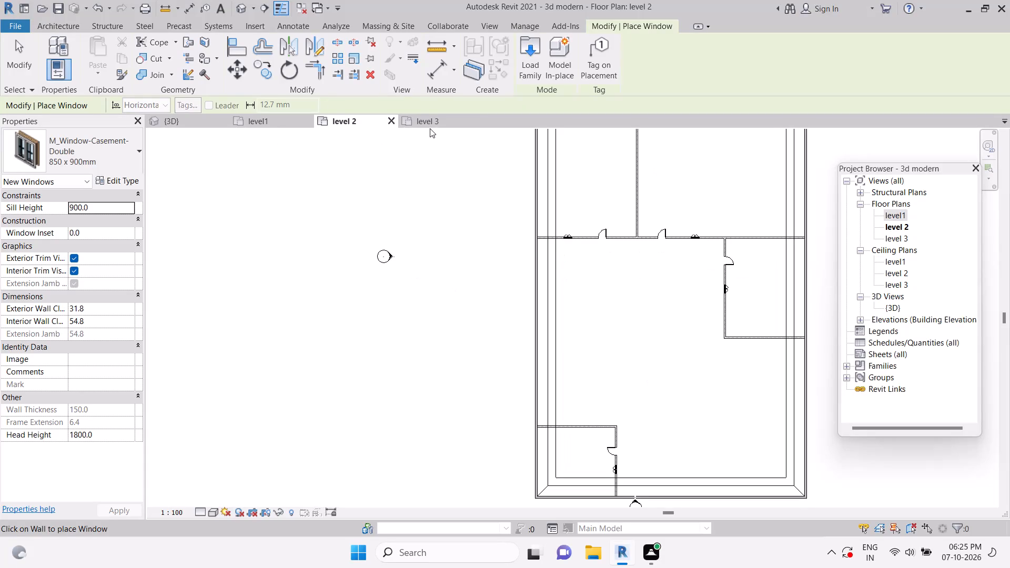
left_click(430, 128)
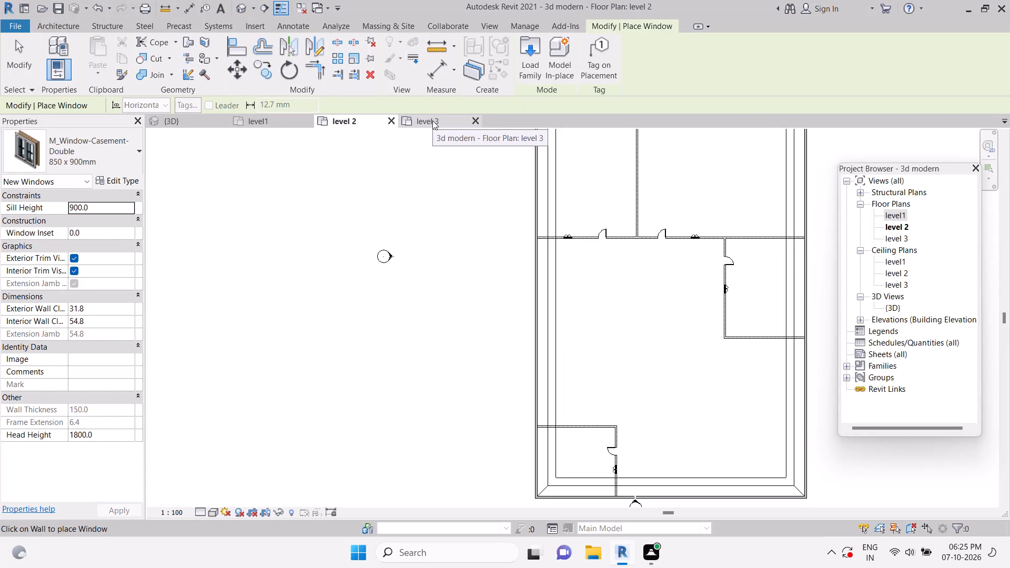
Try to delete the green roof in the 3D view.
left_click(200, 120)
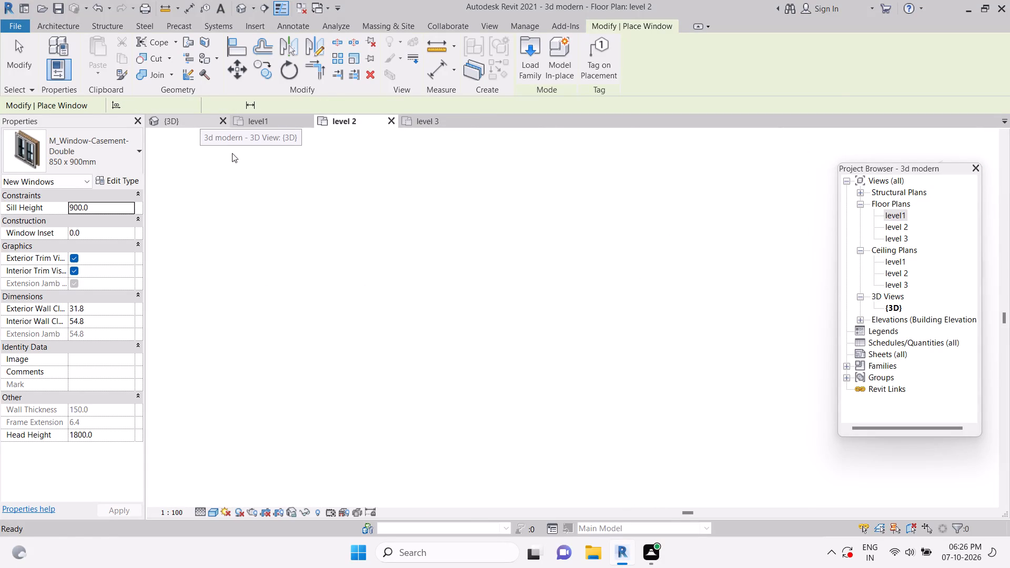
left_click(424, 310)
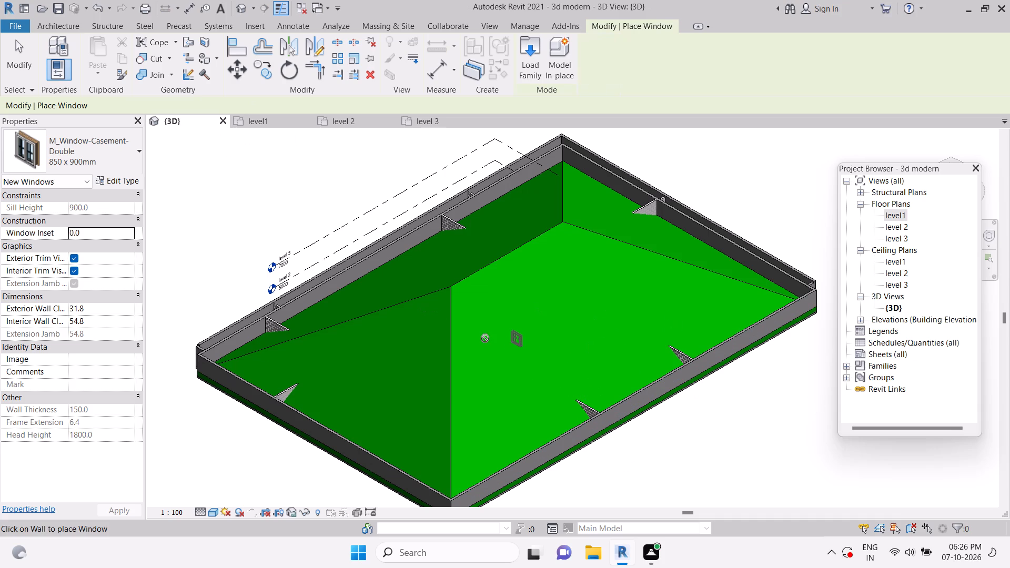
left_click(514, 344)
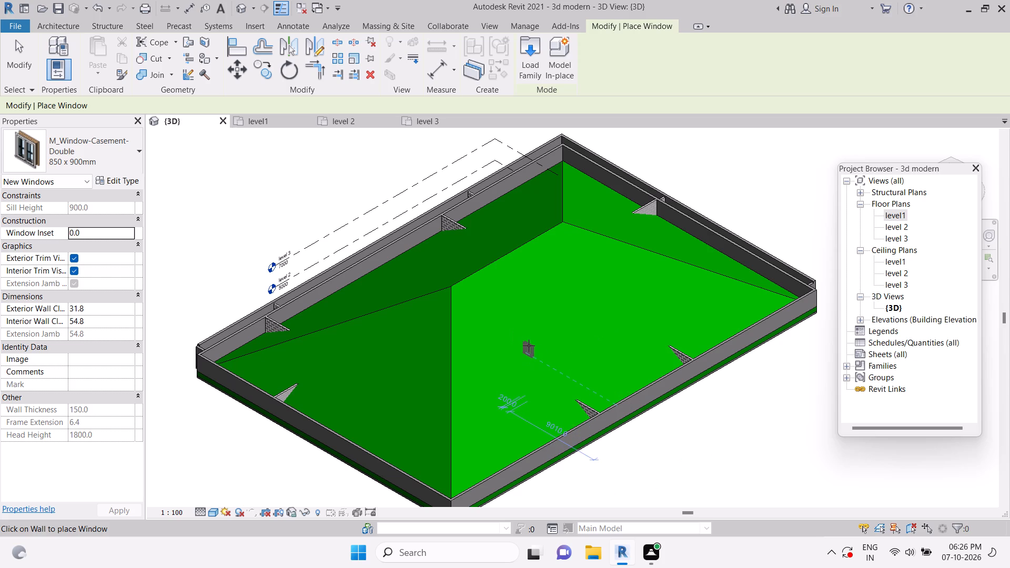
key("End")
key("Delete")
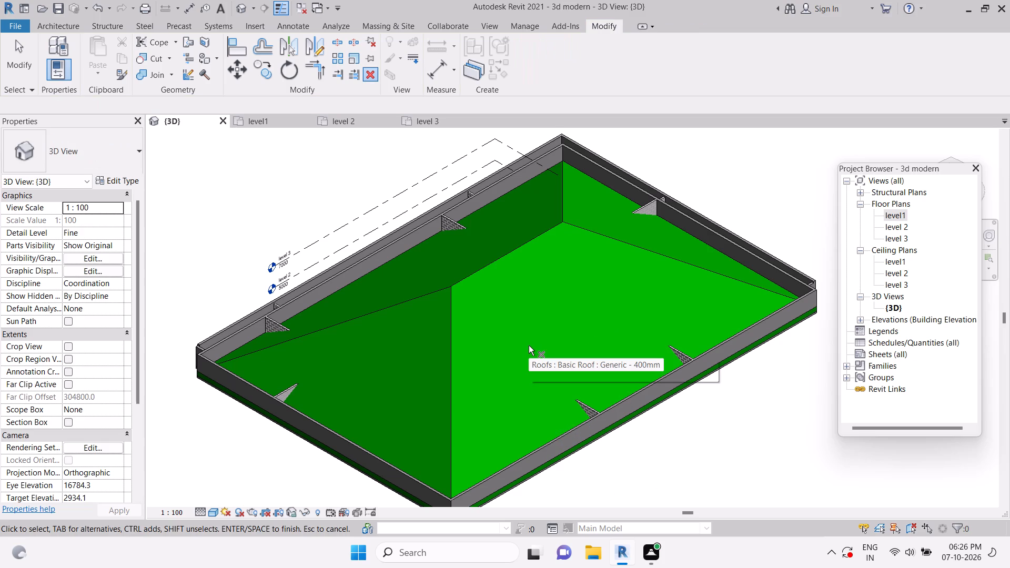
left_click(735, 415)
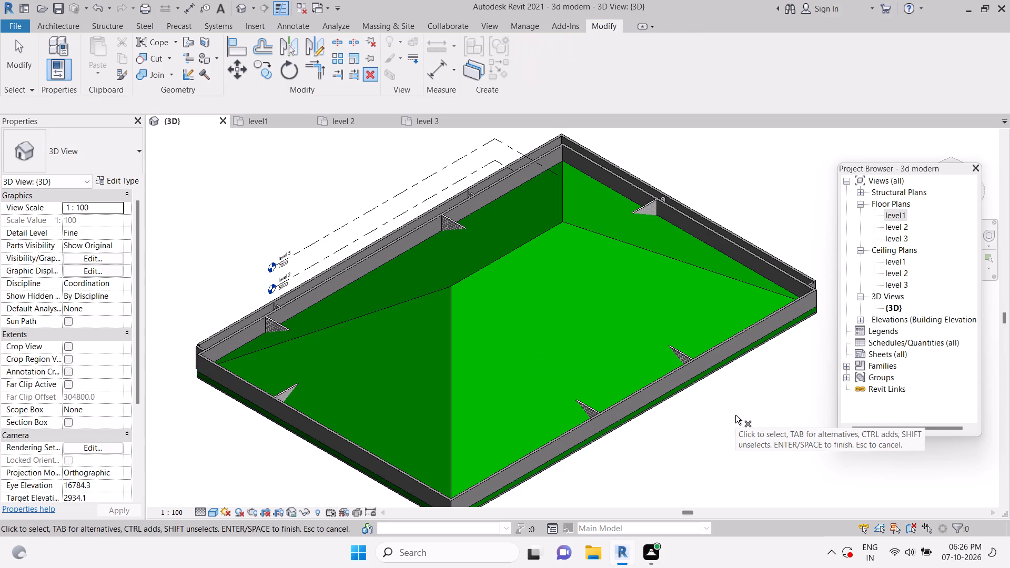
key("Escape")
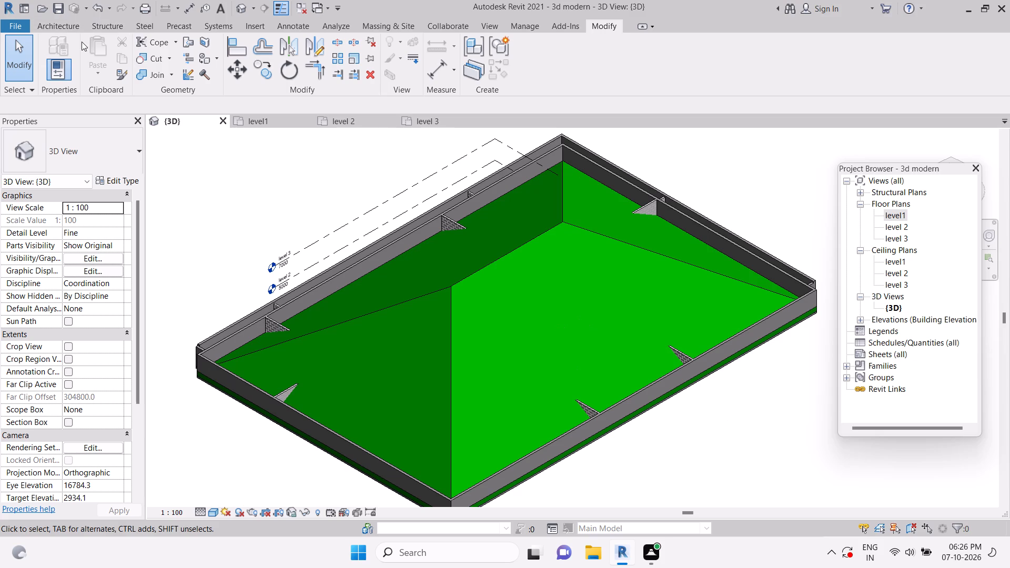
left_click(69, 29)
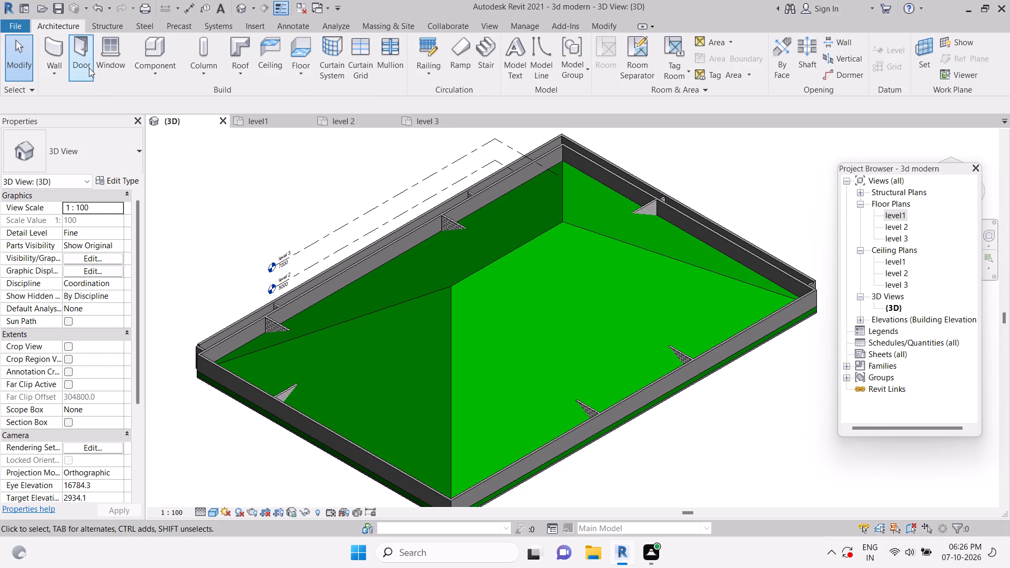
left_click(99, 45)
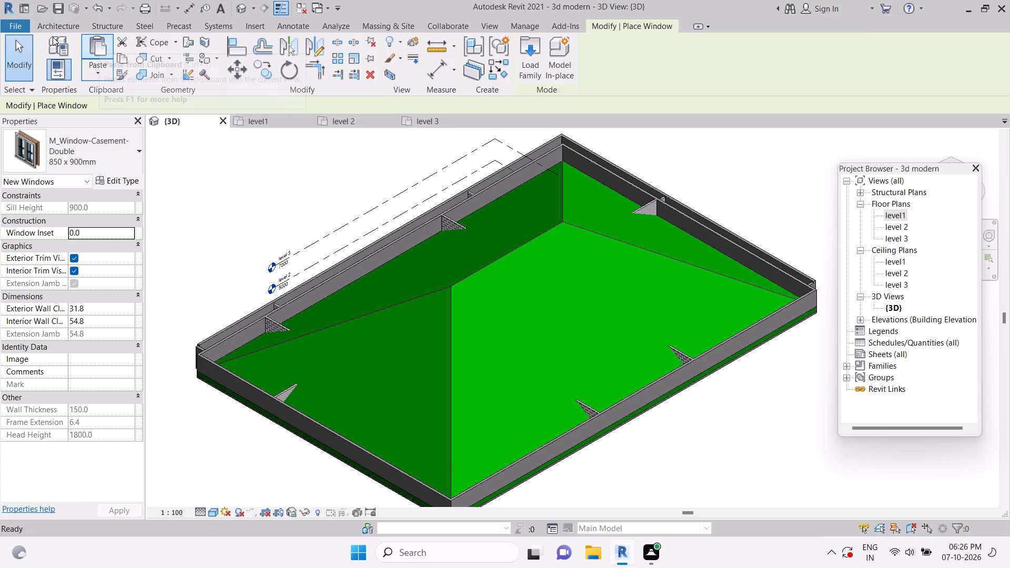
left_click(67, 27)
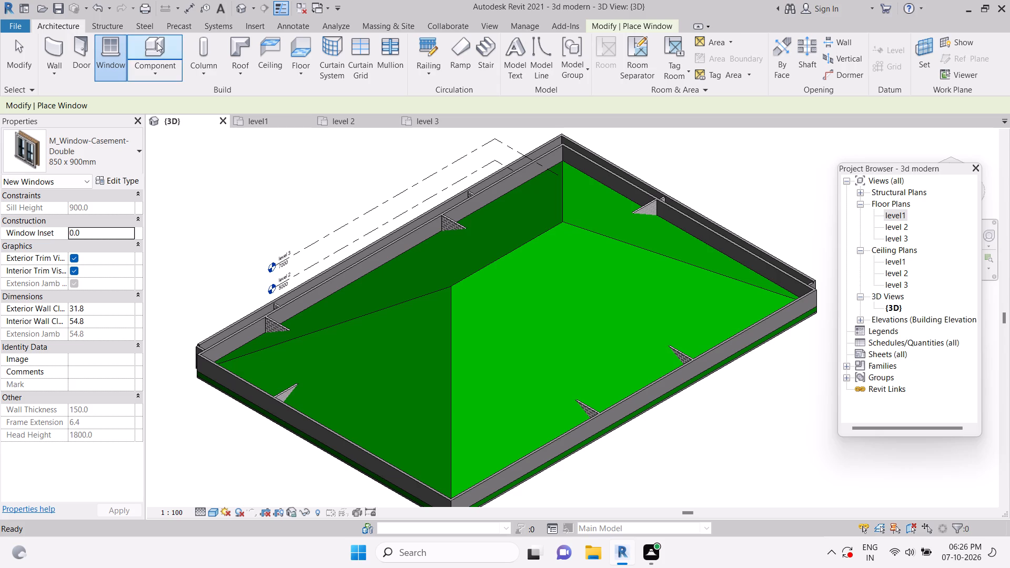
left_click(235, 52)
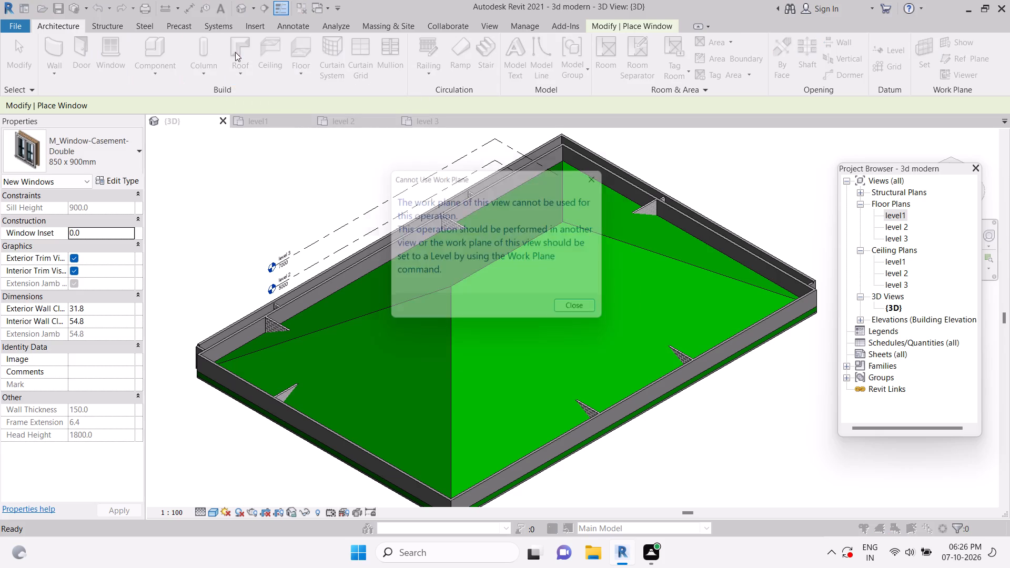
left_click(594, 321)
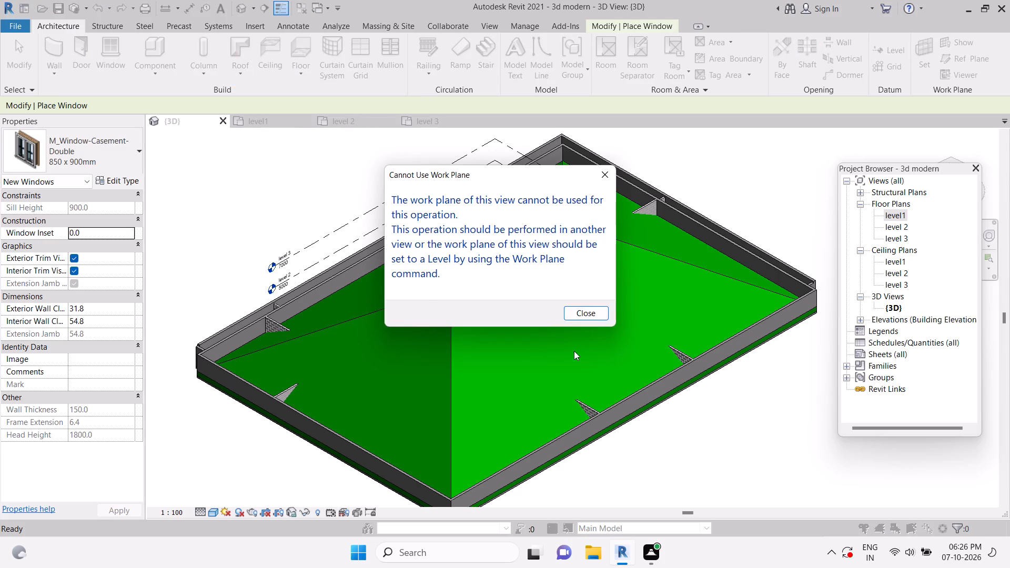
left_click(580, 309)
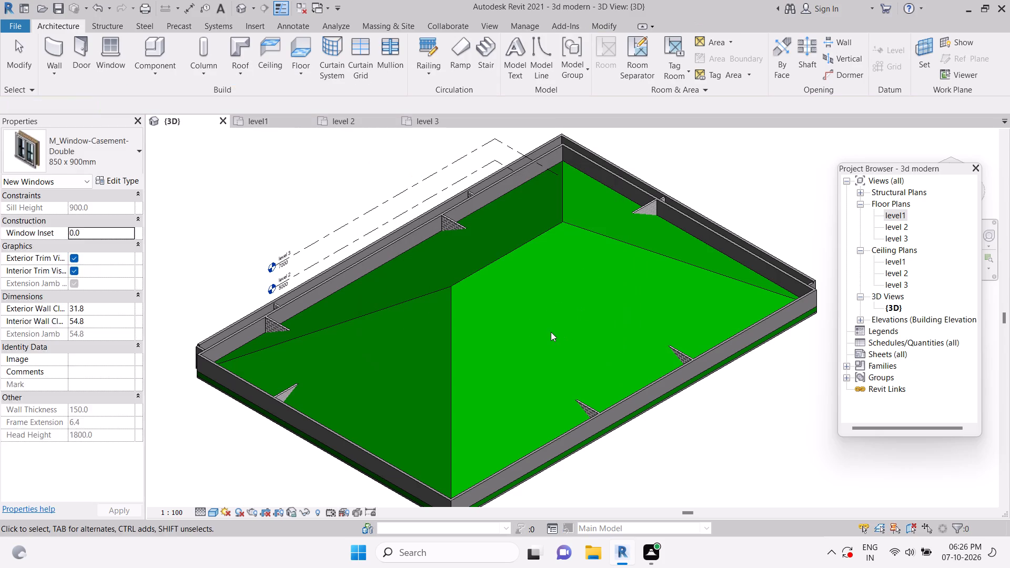
Delete the Generic - 400mm roof in the level 2 floor plan.
left_click(284, 120)
left_click(339, 116)
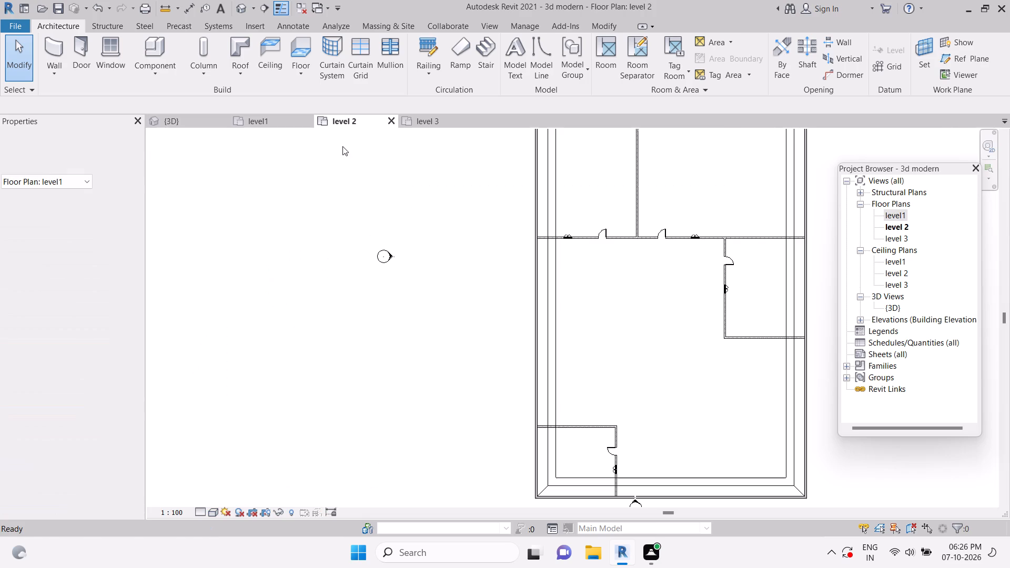
left_click(547, 282)
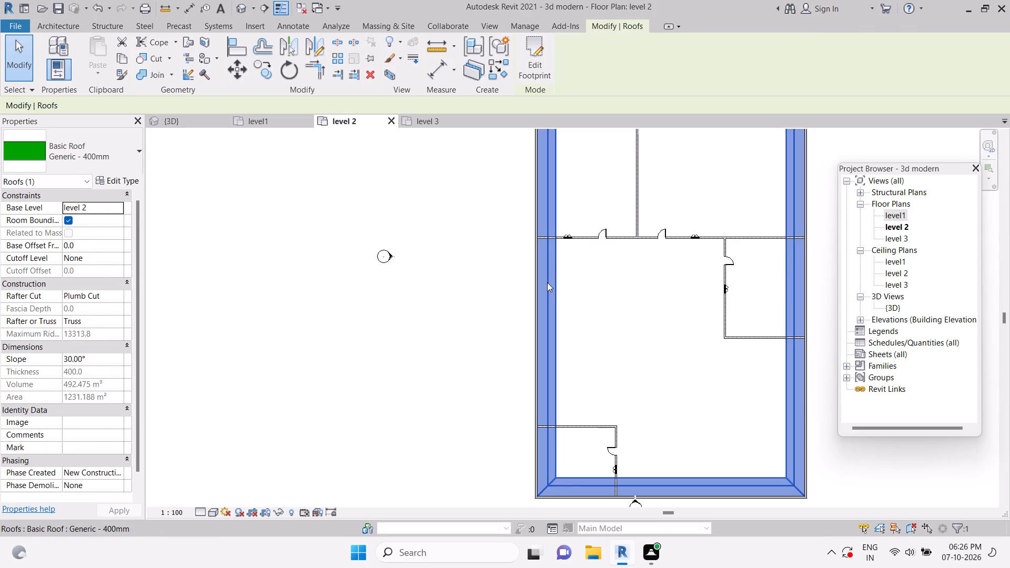
key("Delete")
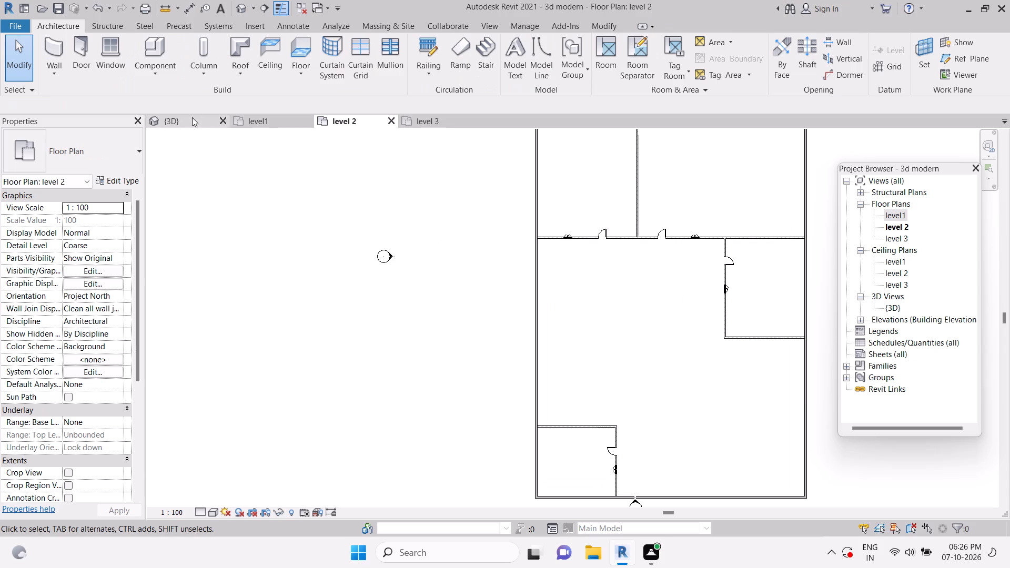
Examine the level 2 interior partitions, doors and windows in the 3D view of the unroofed building.
double_click(177, 123)
scroll(365, 298, "up", 1)
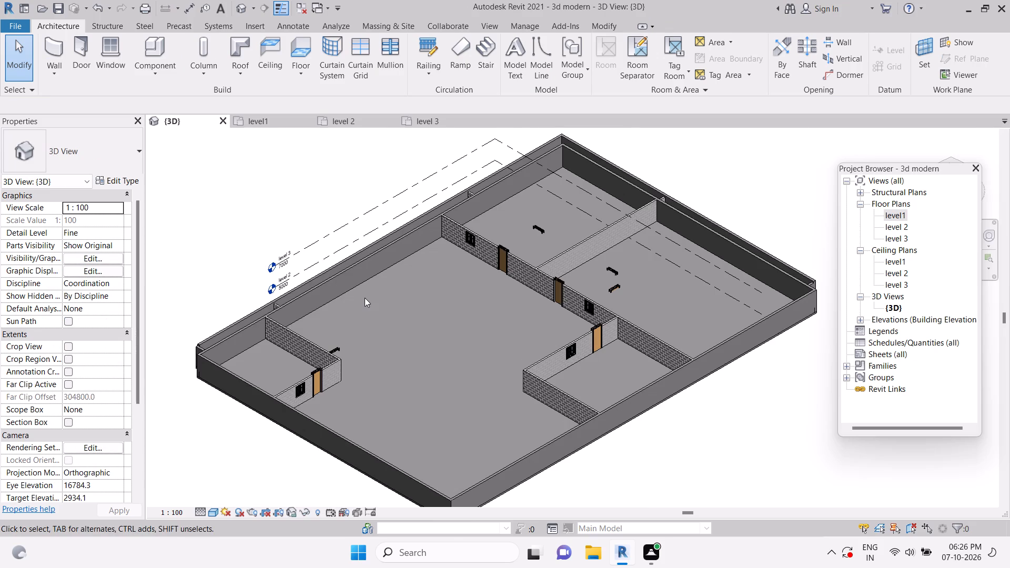
scroll(365, 298, "up", 2)
scroll(365, 298, "down", 1)
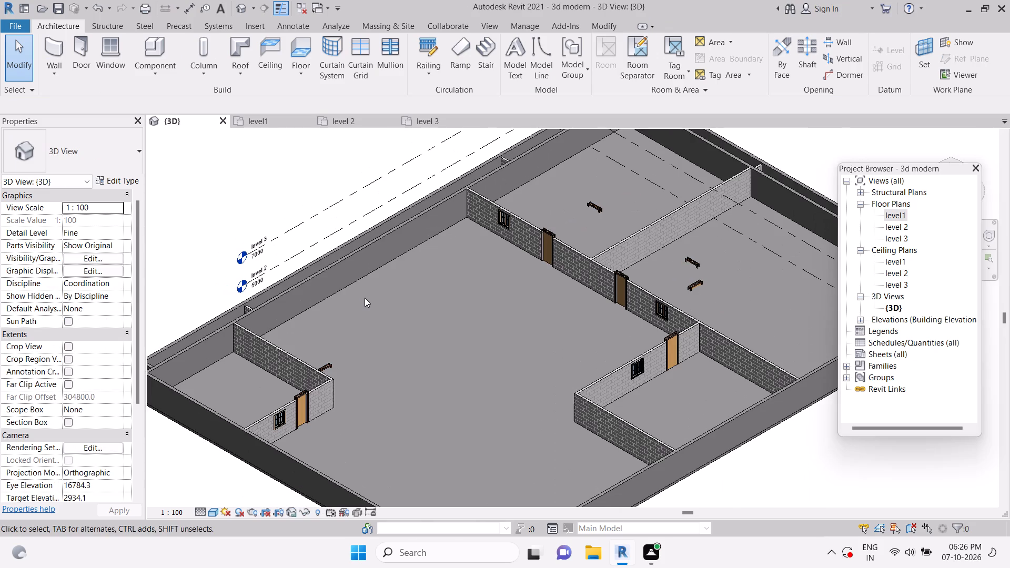
scroll(372, 299, "down", 3)
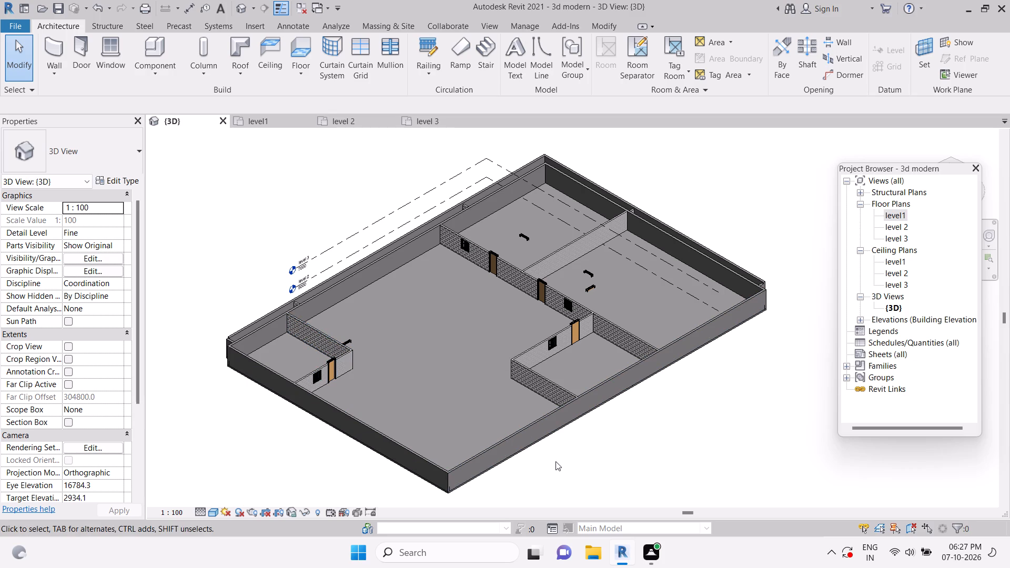
On level1, draw a Generic - 140mm Masonry wall about 5000 mm straight down from the middle-right room's lower wall.
left_click(258, 123)
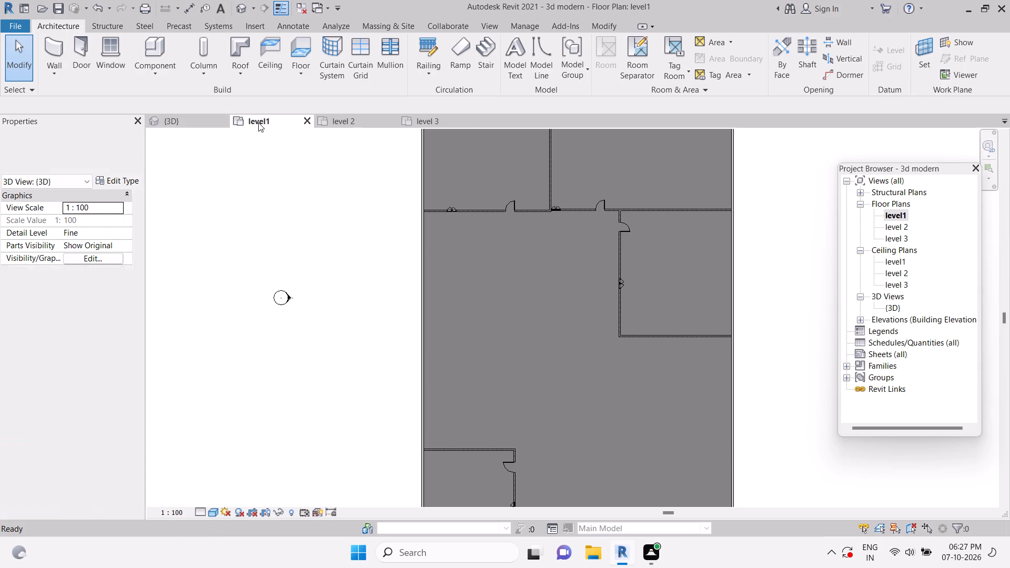
scroll(437, 324, "down", 1)
middle_click_drag(440, 324, 466, 217)
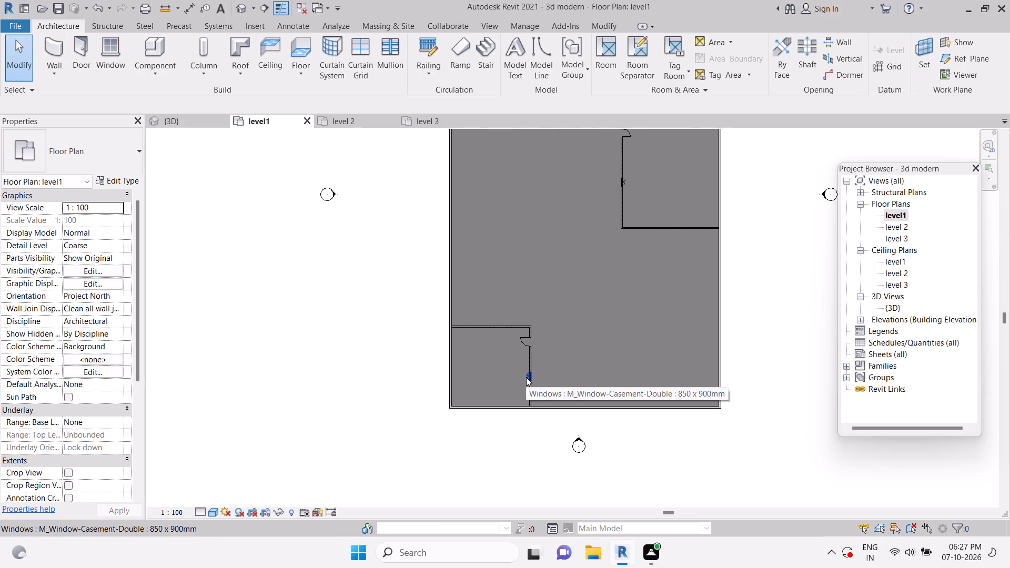
left_click(53, 44)
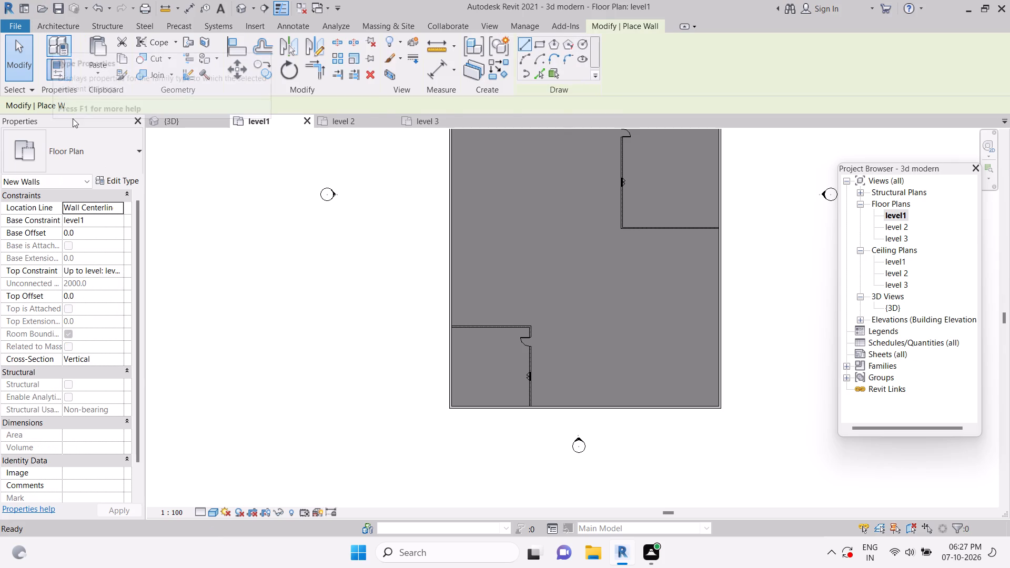
left_click(62, 157)
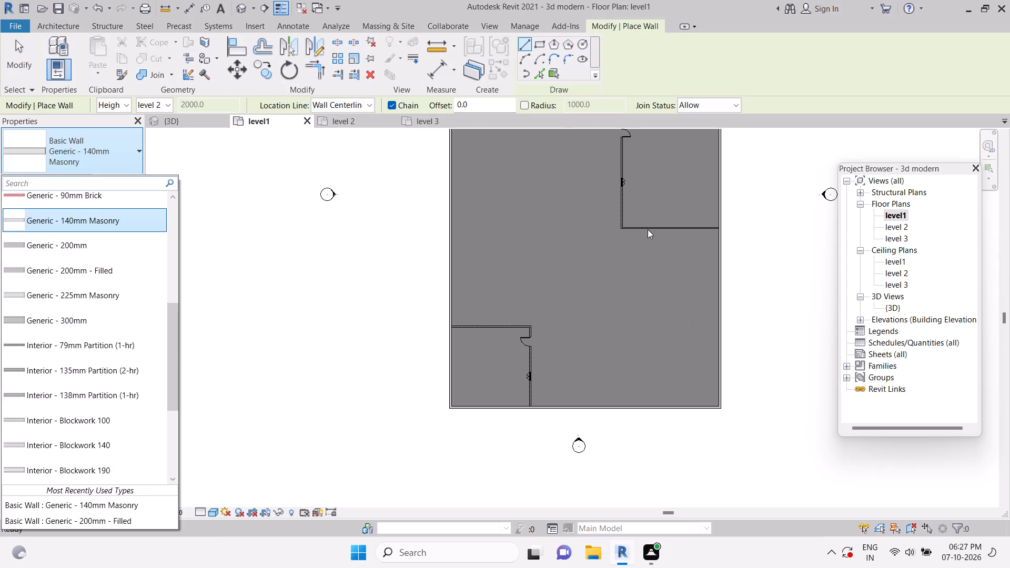
left_click_drag(648, 229, 648, 235)
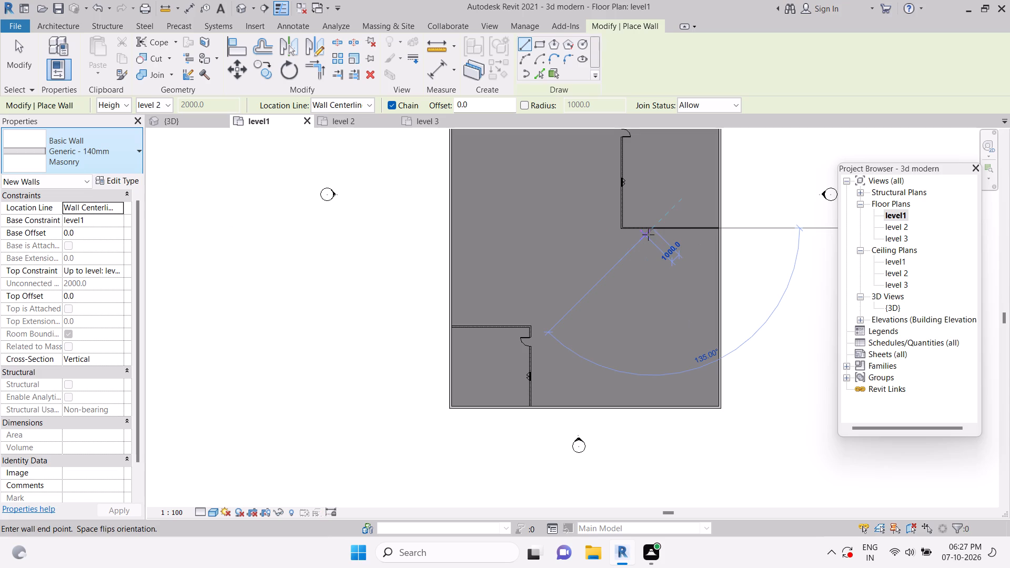
left_click_drag(648, 235, 651, 289)
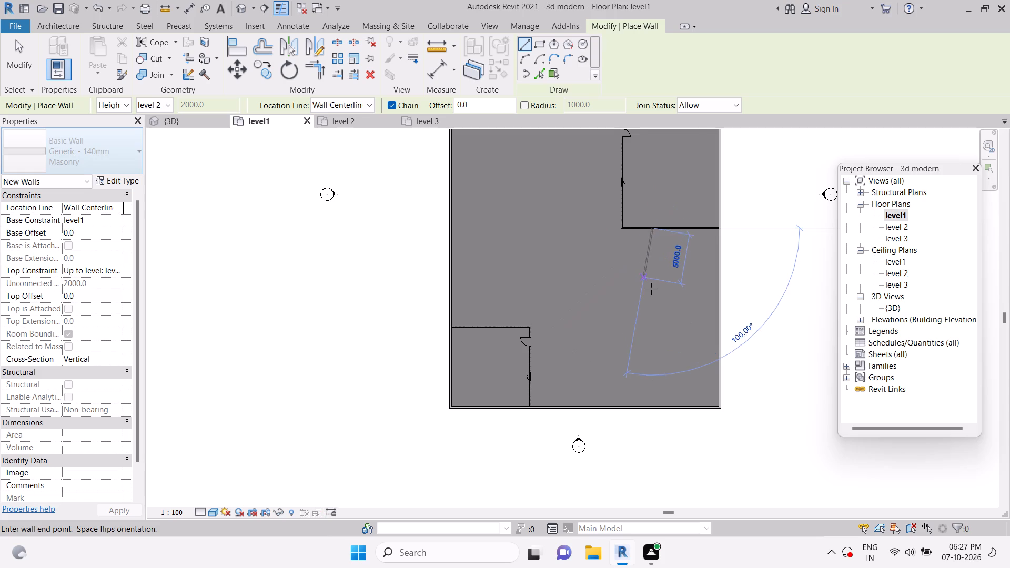
left_click_drag(651, 289, 654, 278)
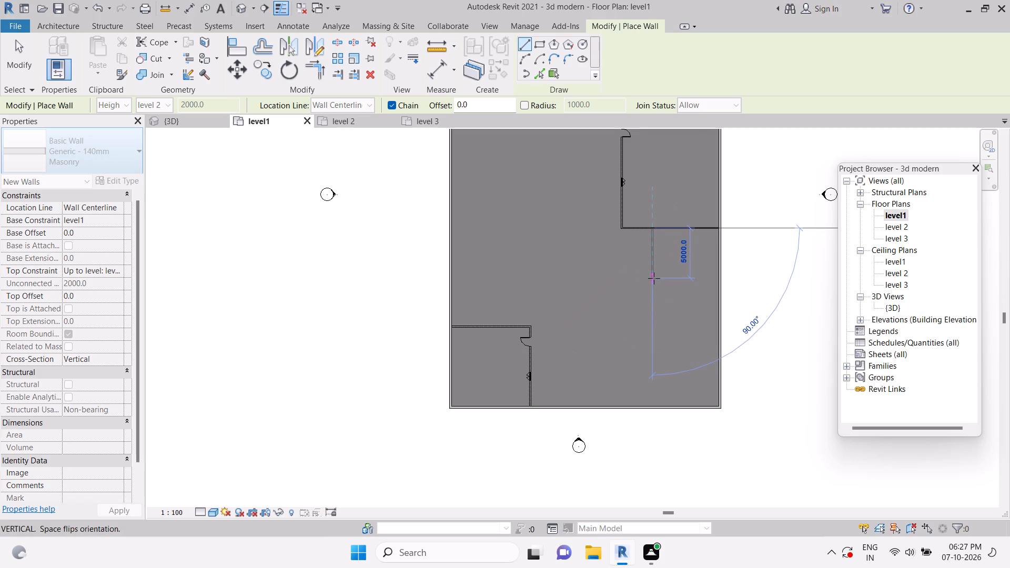
left_click_drag(654, 278, 654, 279)
left_click(654, 279)
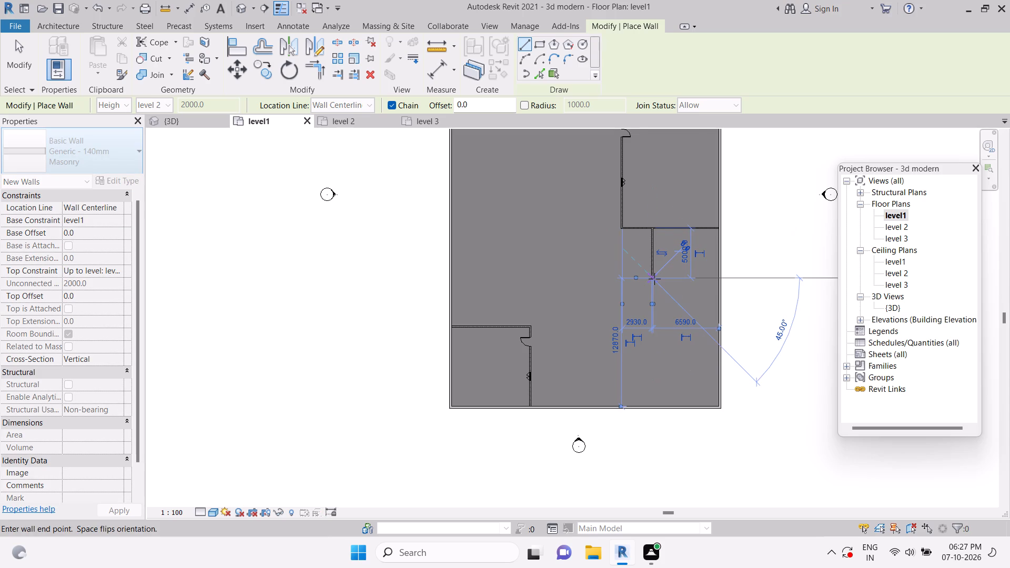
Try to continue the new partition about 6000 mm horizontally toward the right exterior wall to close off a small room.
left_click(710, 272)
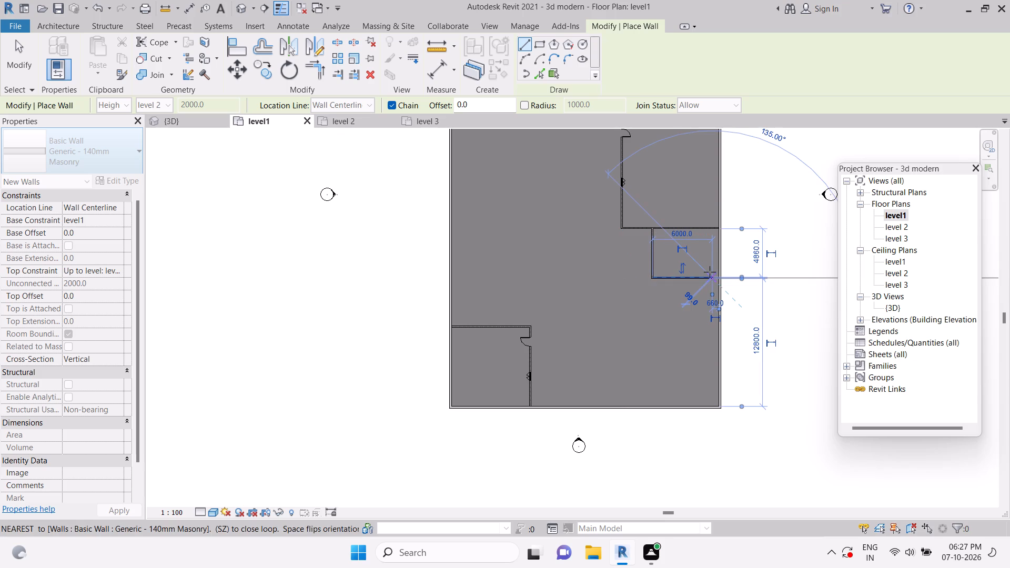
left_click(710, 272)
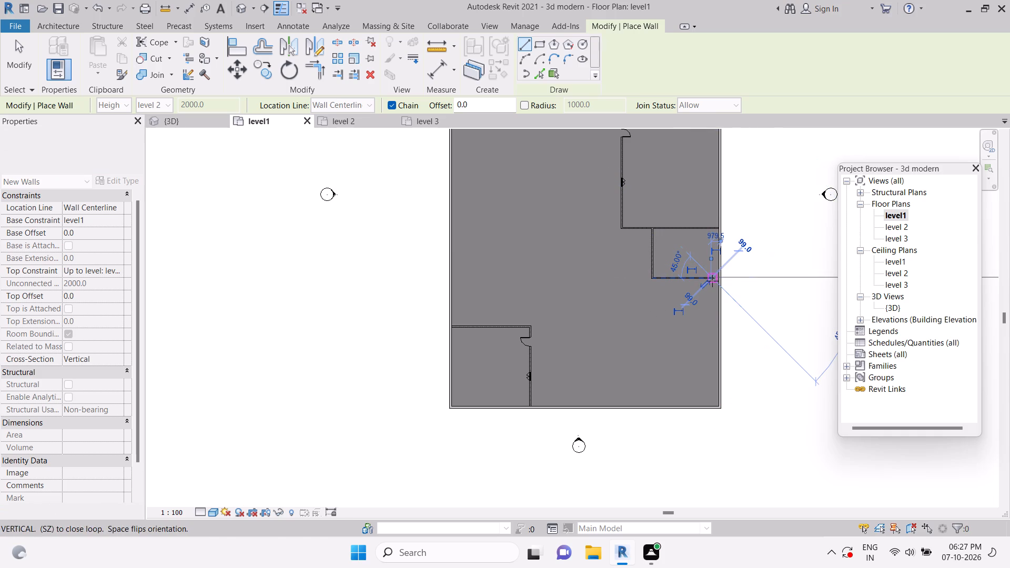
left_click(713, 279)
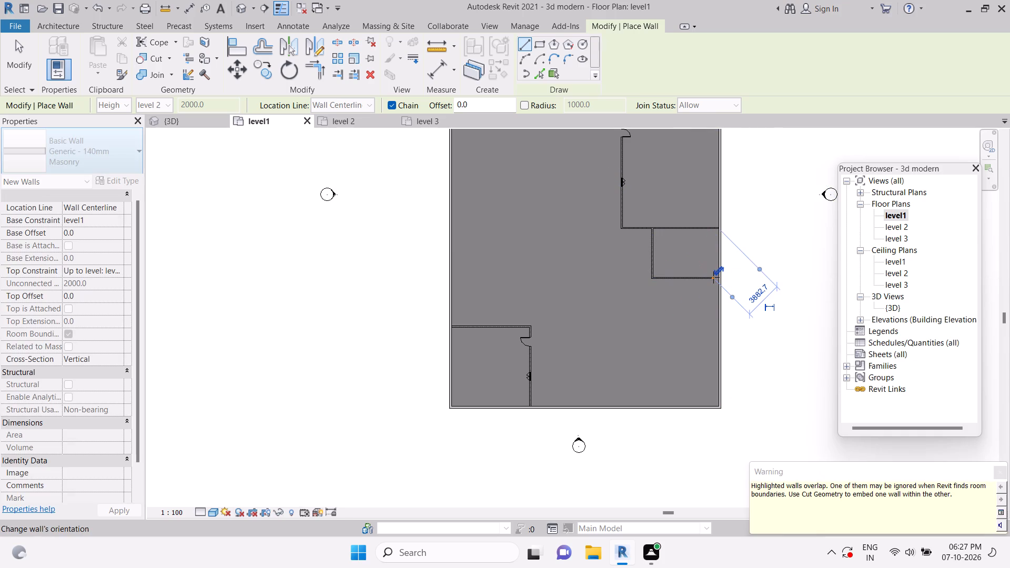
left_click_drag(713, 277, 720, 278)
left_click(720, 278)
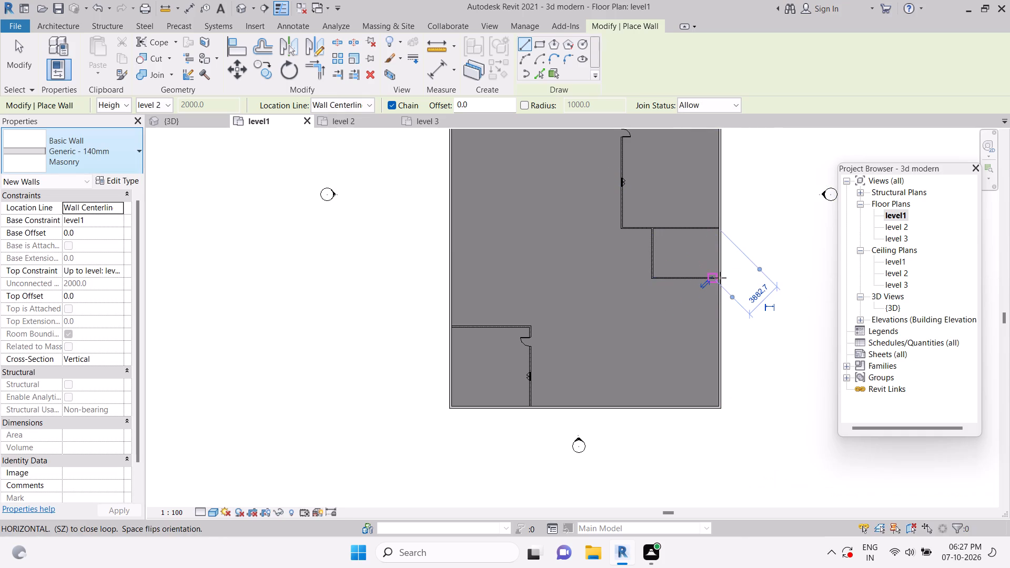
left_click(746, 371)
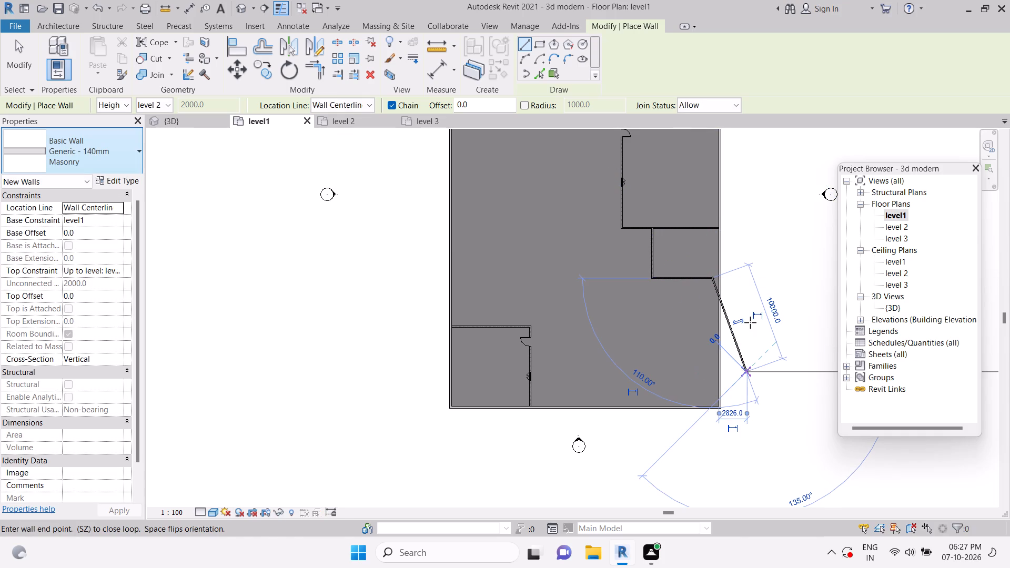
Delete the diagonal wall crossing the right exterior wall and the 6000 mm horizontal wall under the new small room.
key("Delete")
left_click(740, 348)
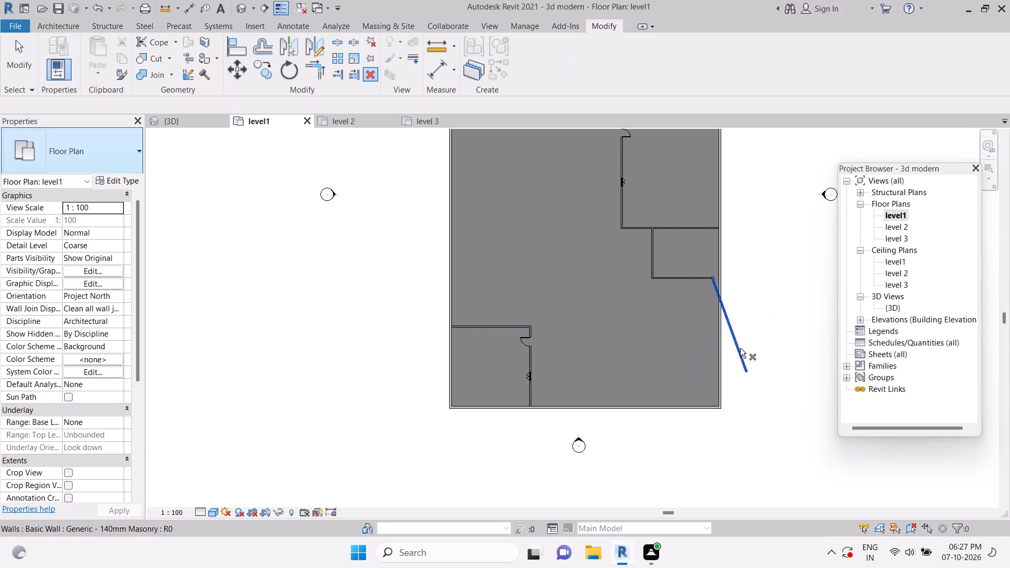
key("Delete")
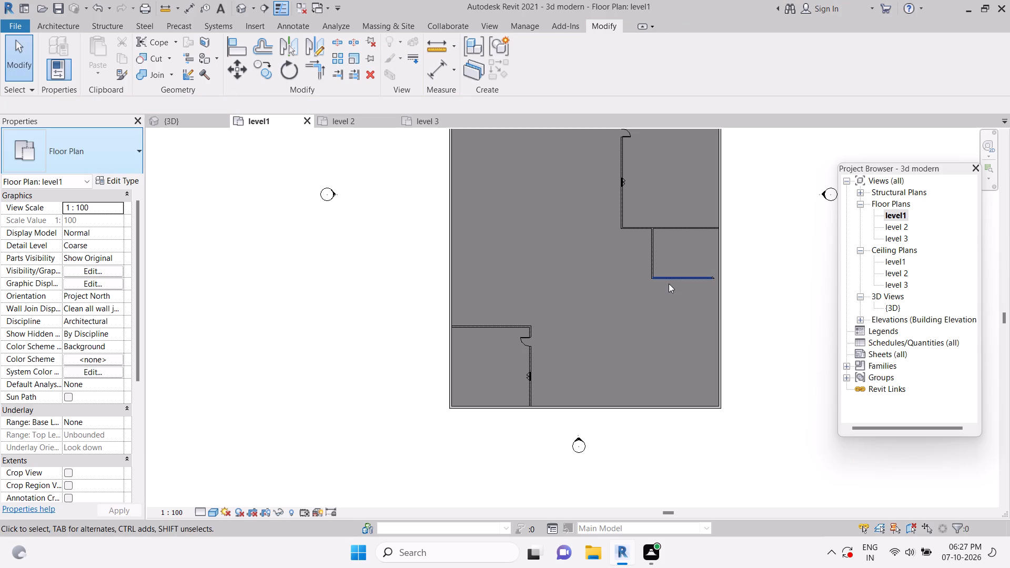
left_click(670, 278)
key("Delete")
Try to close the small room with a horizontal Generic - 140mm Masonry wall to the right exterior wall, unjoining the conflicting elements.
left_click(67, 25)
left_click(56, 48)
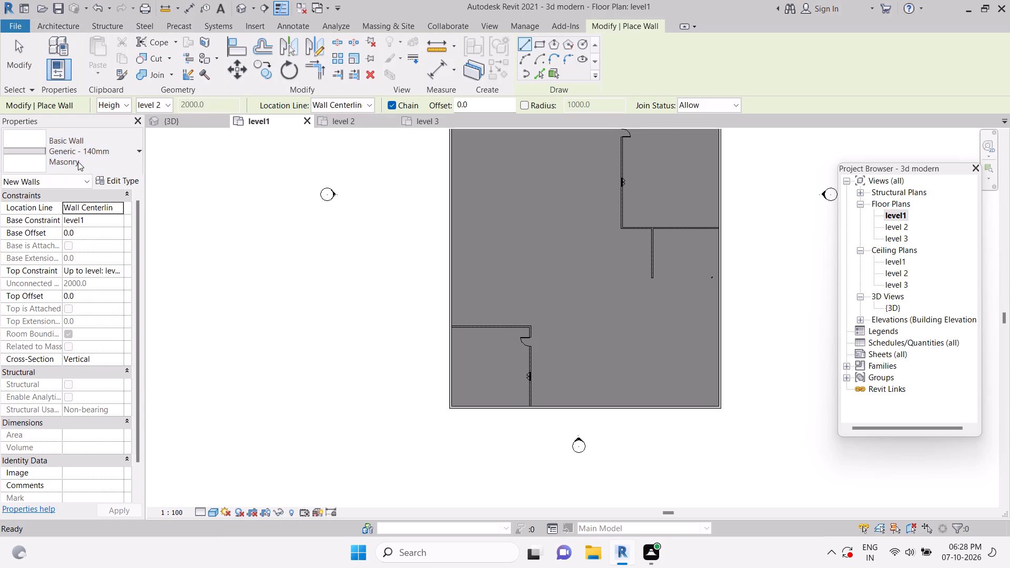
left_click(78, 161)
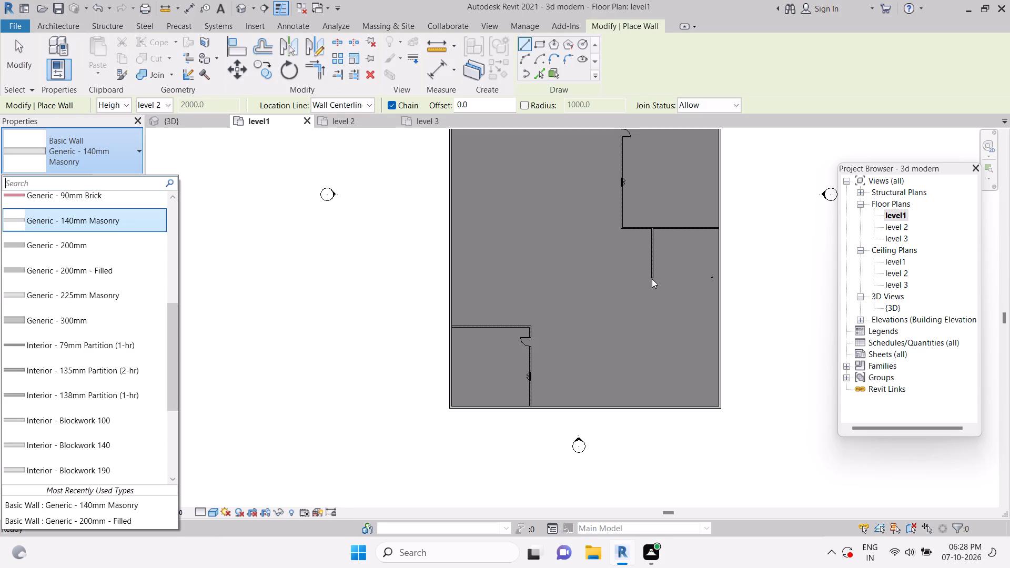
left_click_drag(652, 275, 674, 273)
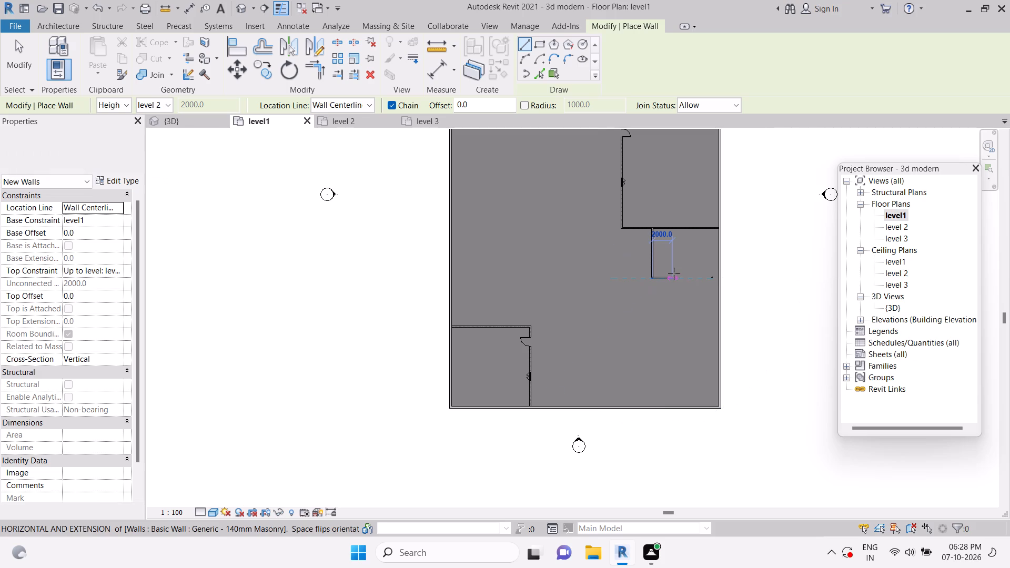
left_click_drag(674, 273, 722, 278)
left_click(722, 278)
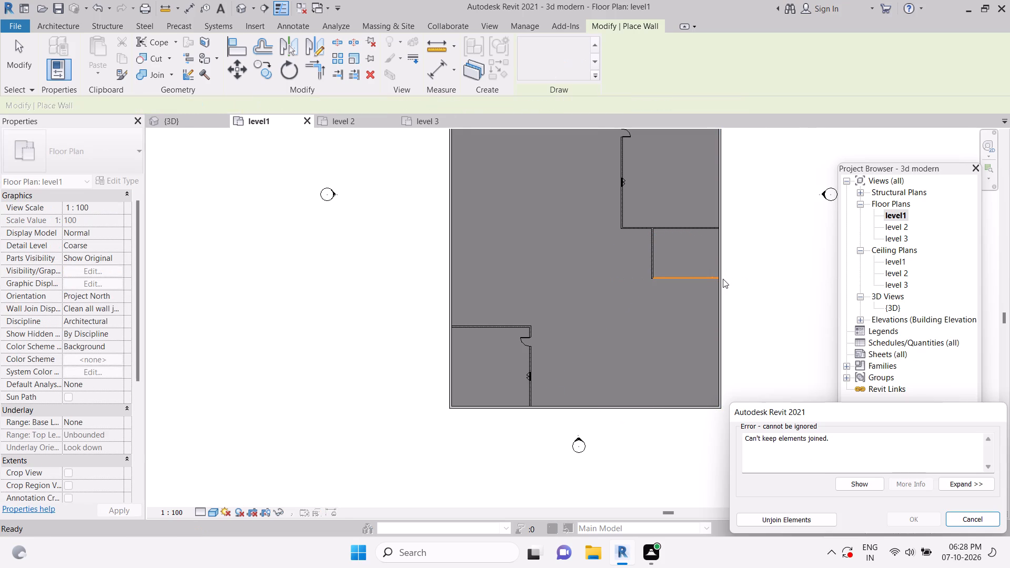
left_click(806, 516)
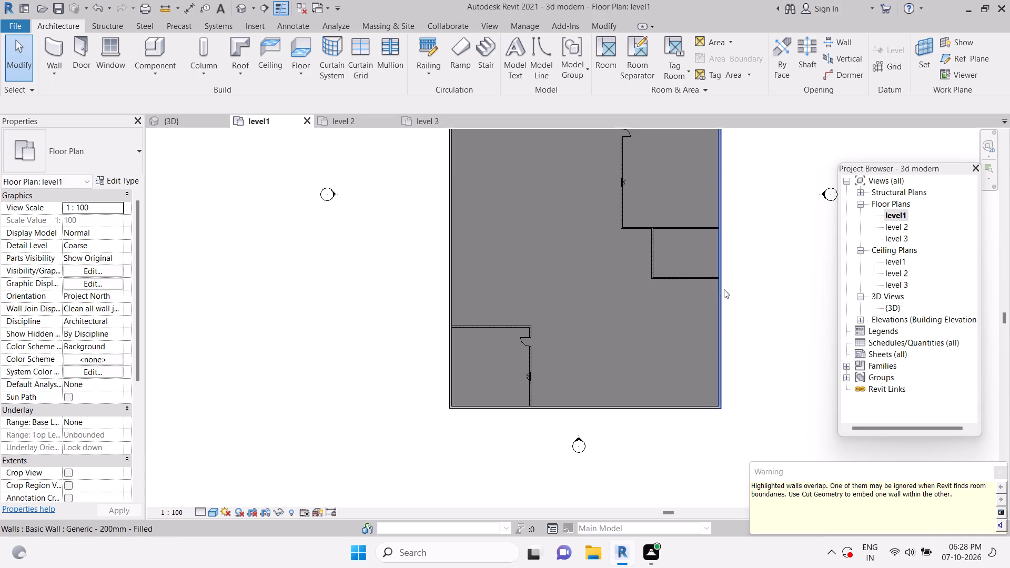
Delete the horizontal wall under the small room and the tiny stray wall fragment near the right exterior wall.
scroll(644, 350, "up", 4)
scroll(643, 351, "down", 3)
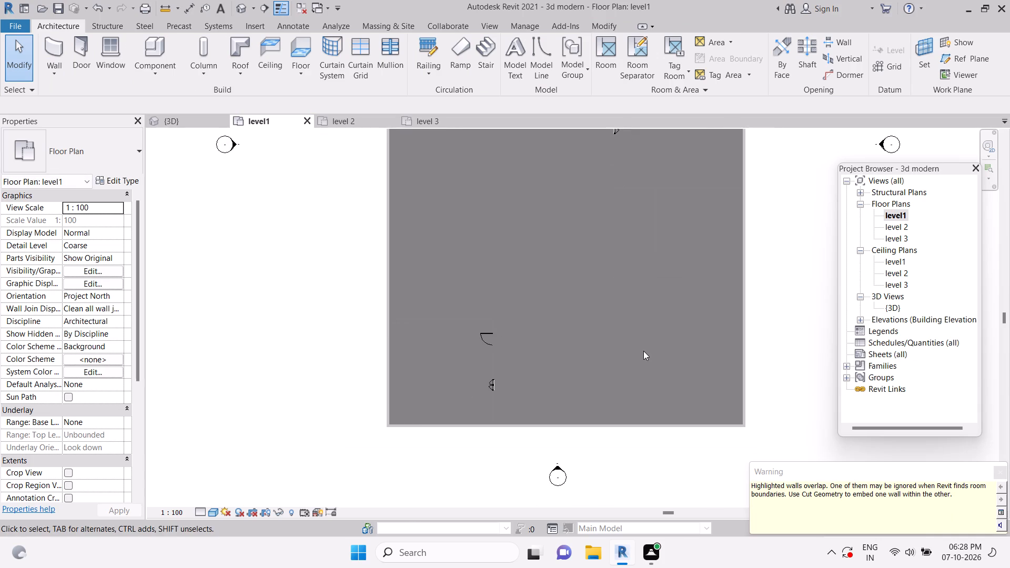
scroll(643, 351, "up", 4)
scroll(643, 351, "down", 3)
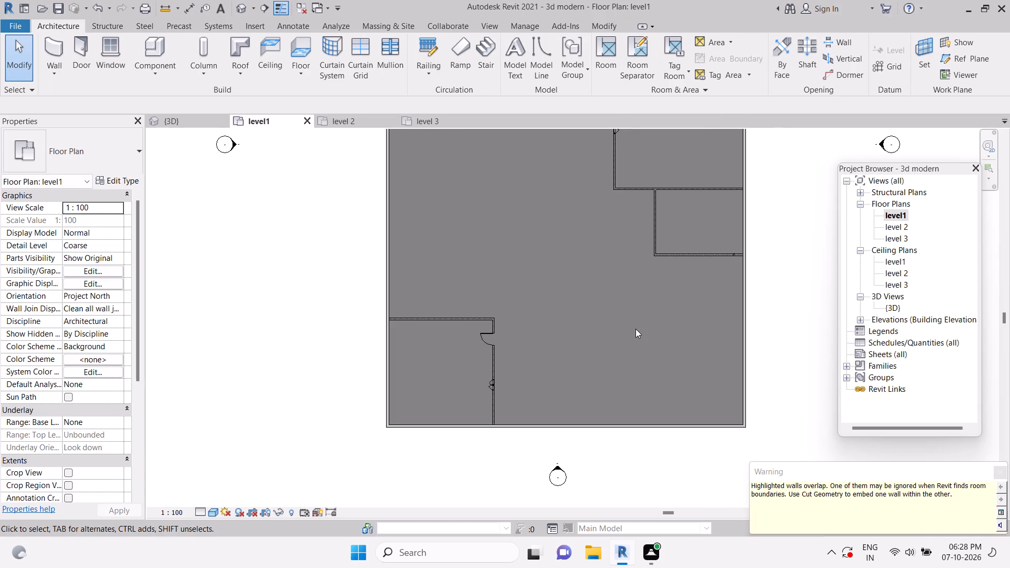
middle_click_drag(642, 135, 598, 259)
scroll(620, 410, "up", 1)
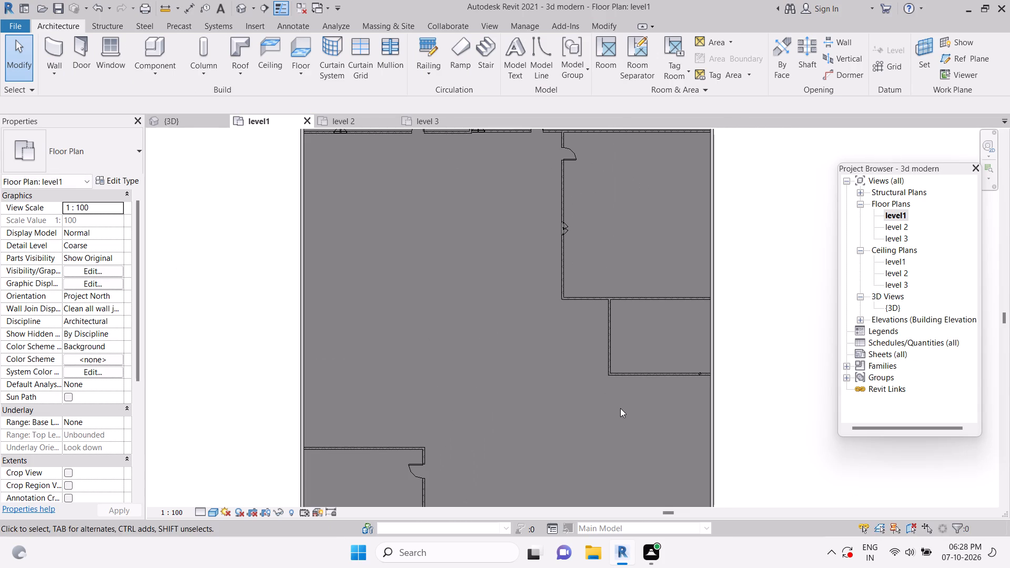
left_click(699, 372)
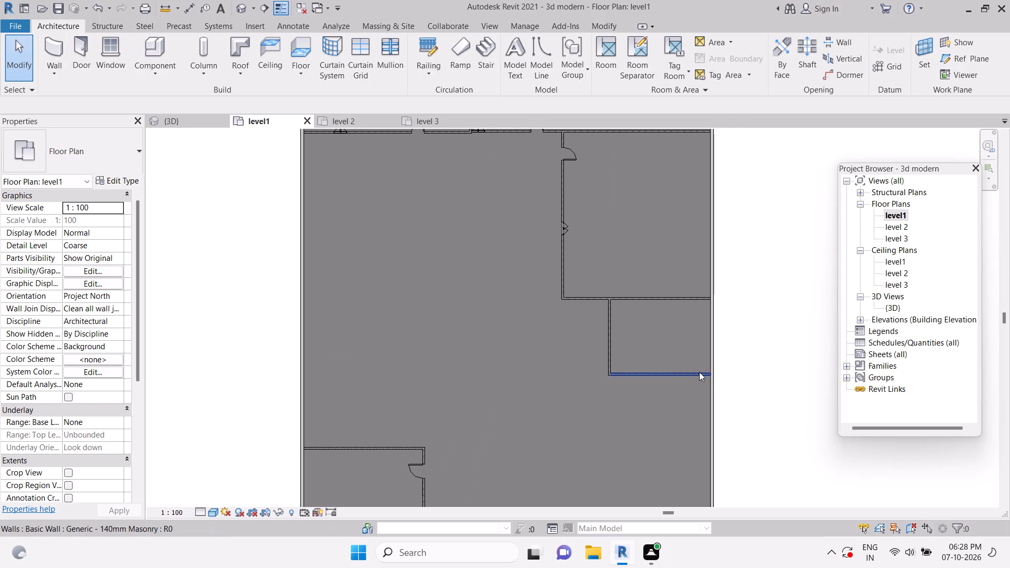
left_click(699, 374)
key("Delete")
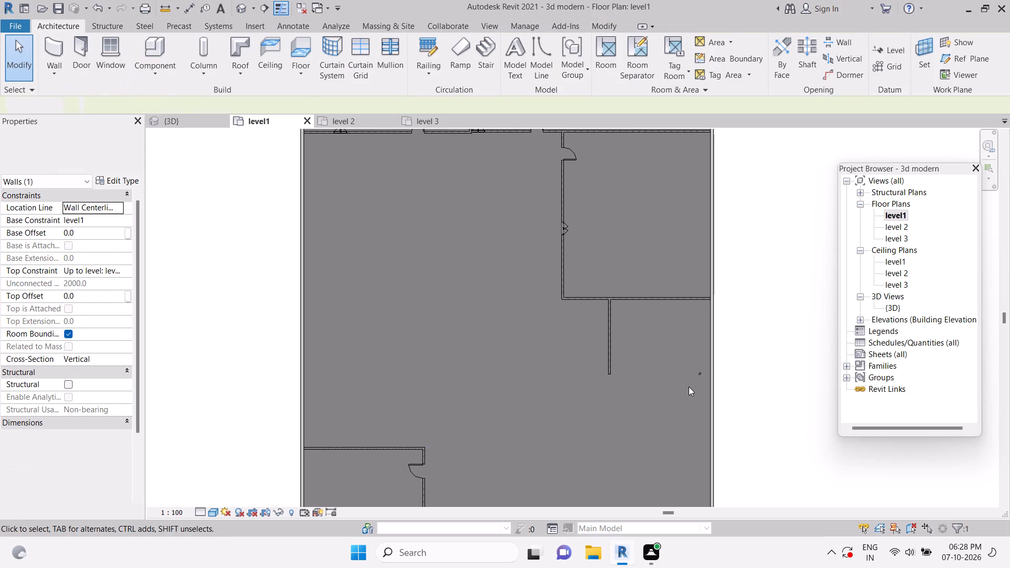
left_click(699, 373)
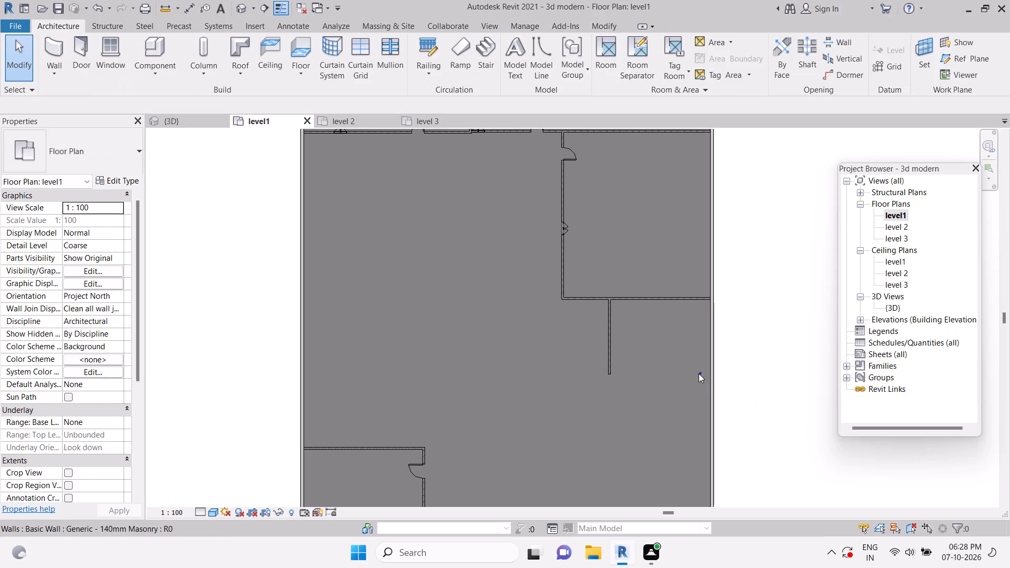
key("Delete")
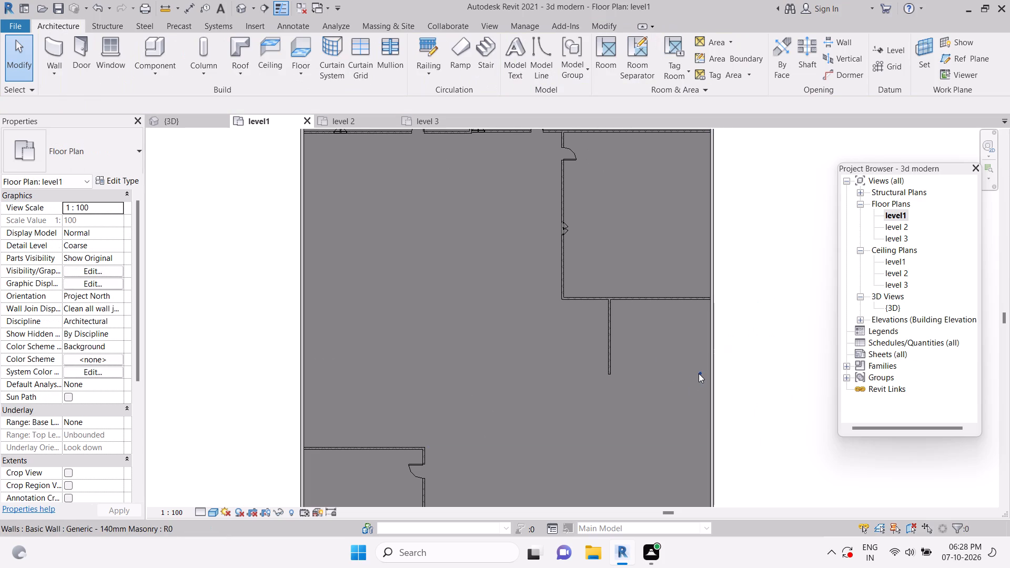
left_click(697, 374)
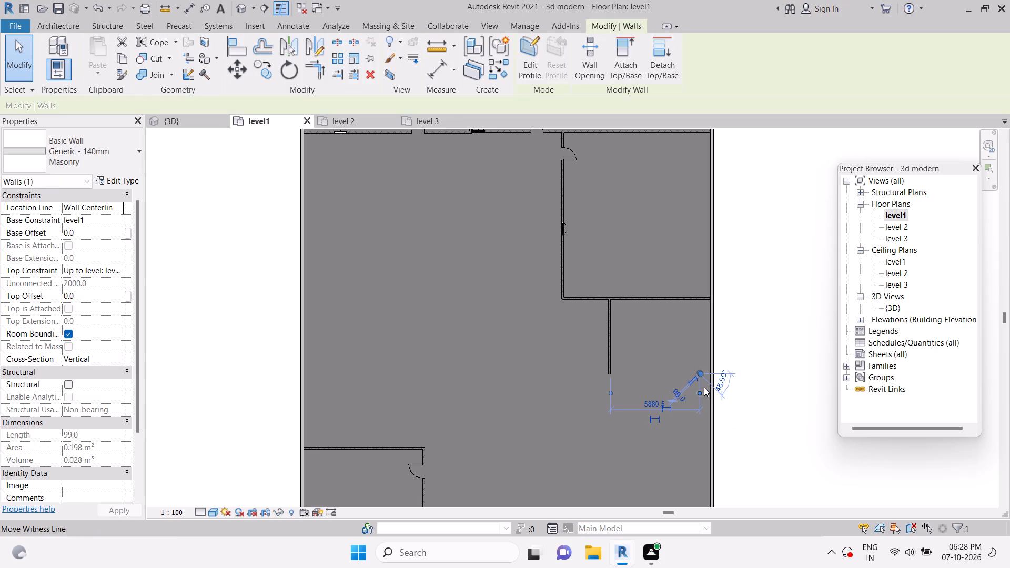
key("Delete")
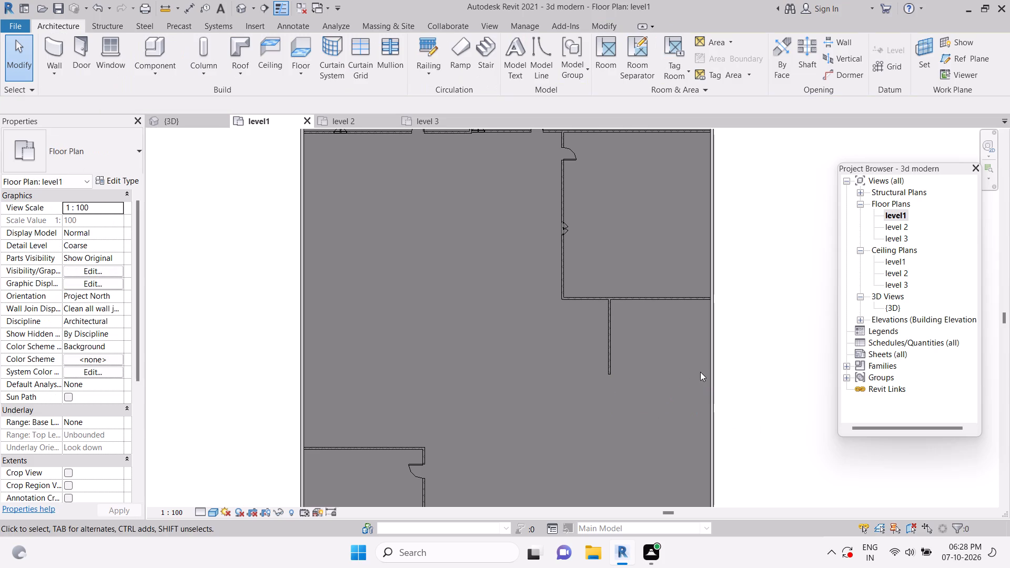
Draw a Generic - 140mm Masonry wall about 6660 mm horizontally from the short partition's lower end to the right exterior wall.
left_click(48, 50)
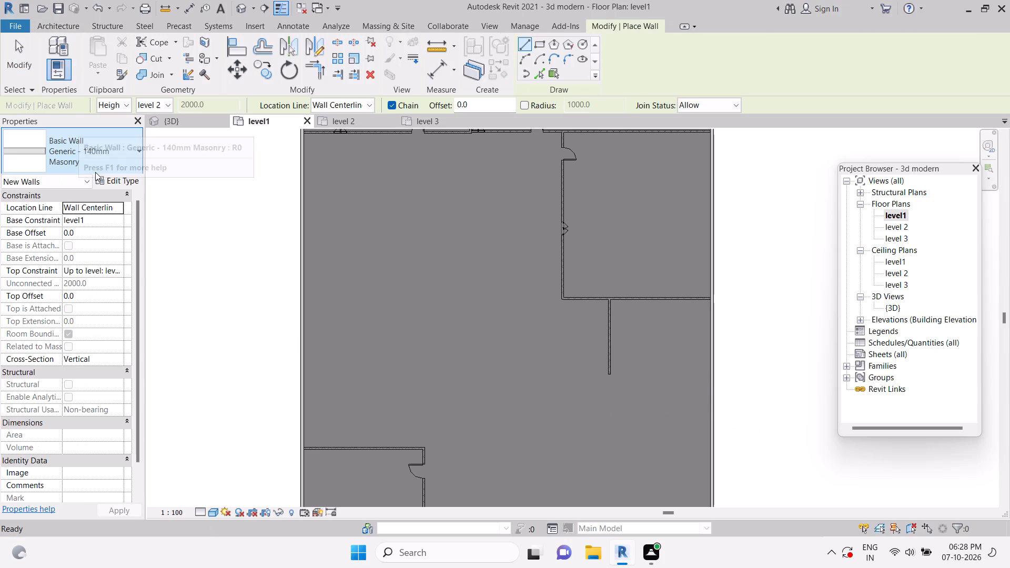
left_click(70, 148)
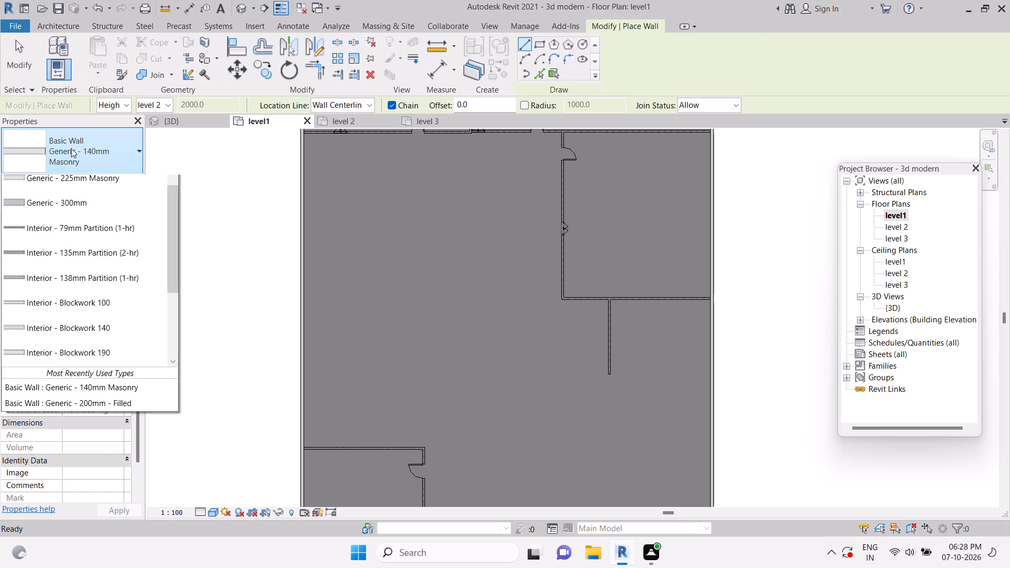
left_click(109, 212)
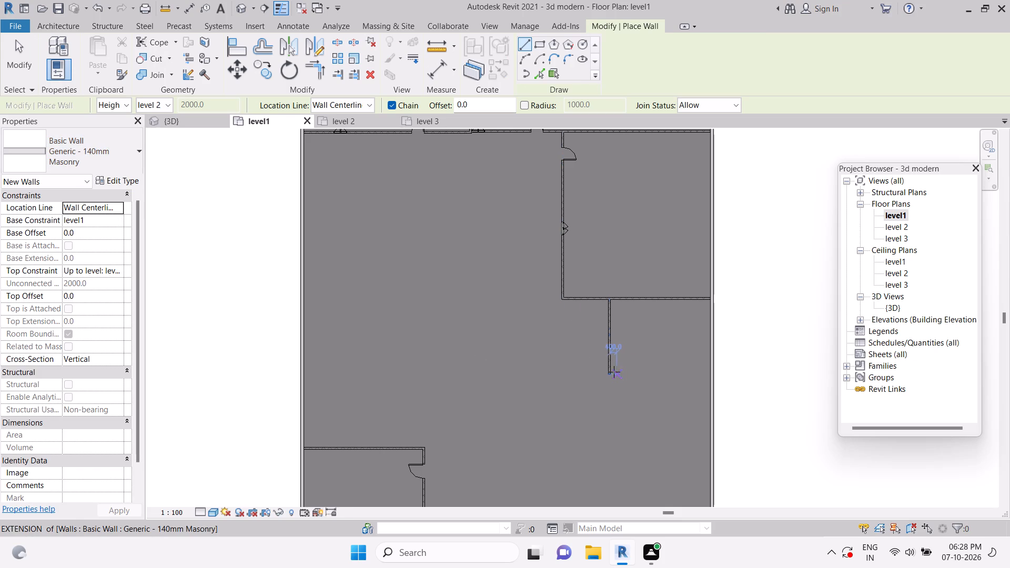
left_click_drag(608, 374, 630, 374)
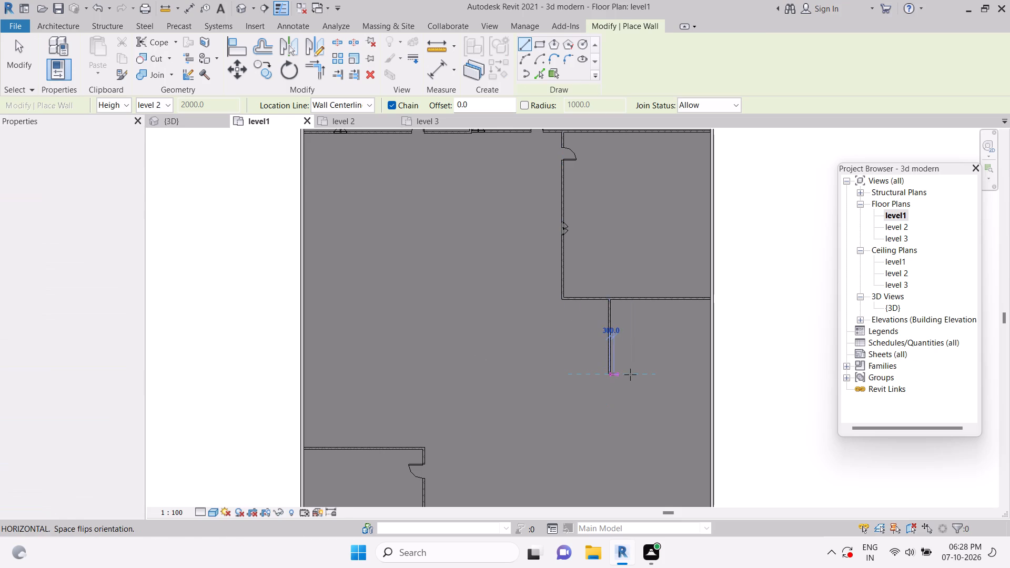
left_click_drag(630, 374, 706, 368)
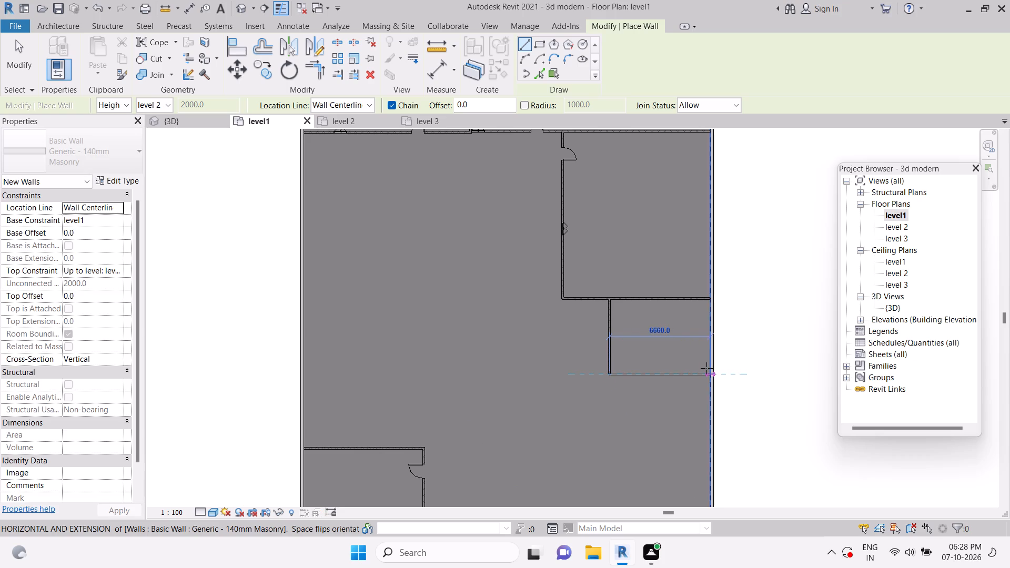
left_click_drag(706, 368, 695, 377)
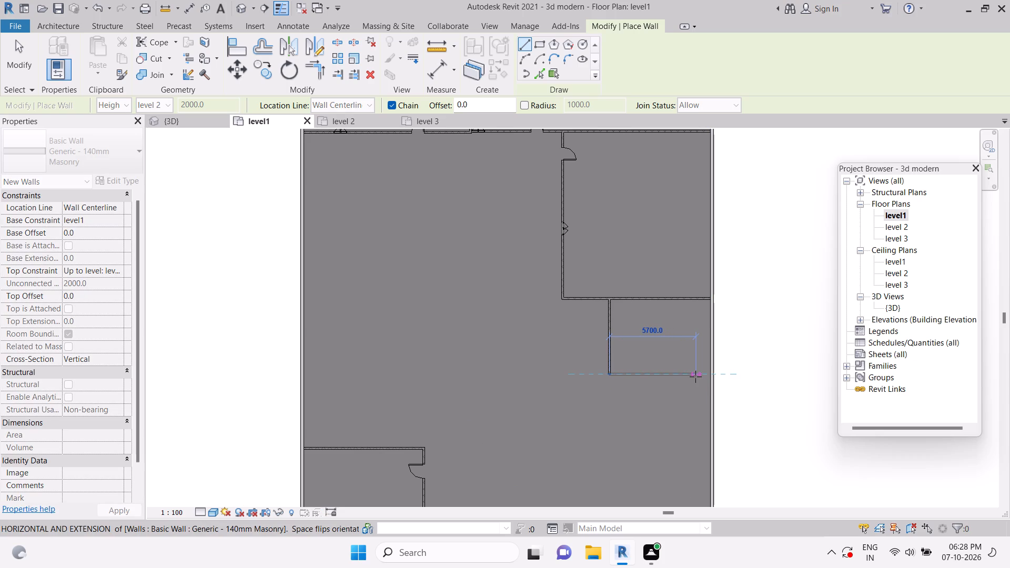
left_click_drag(695, 377, 707, 370)
left_click_drag(707, 370, 702, 374)
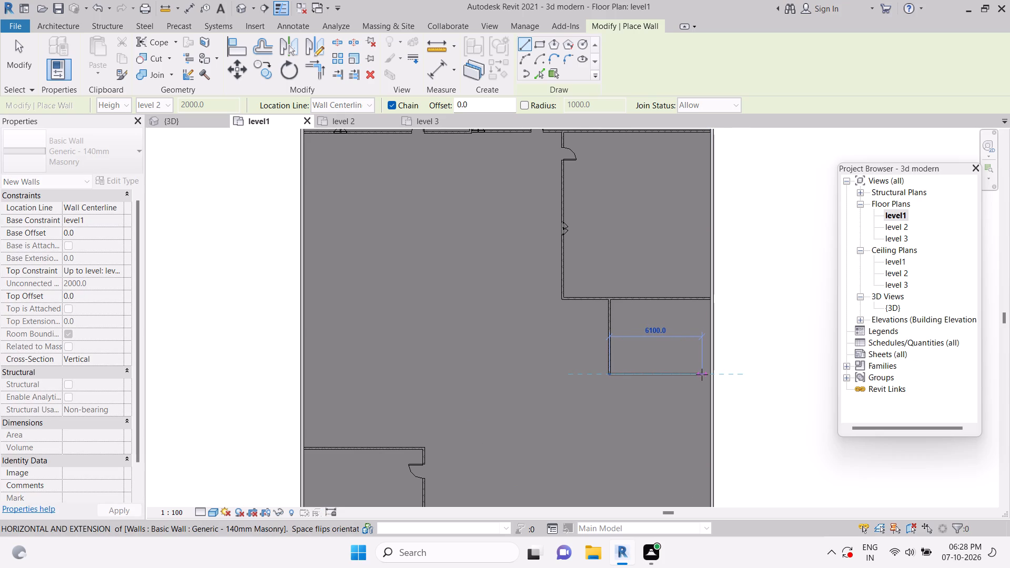
left_click_drag(702, 374, 706, 375)
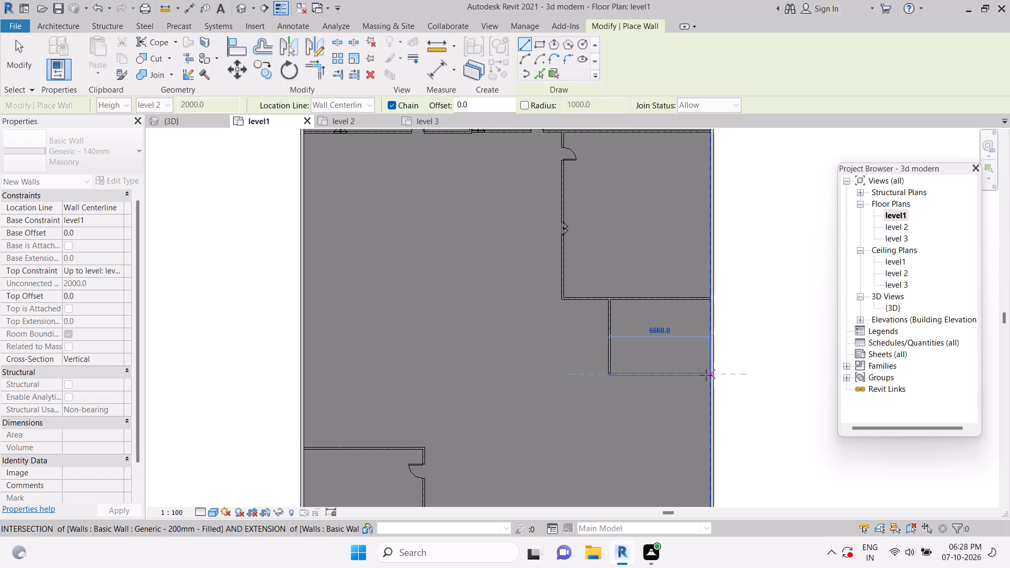
left_click_drag(706, 375, 705, 378)
left_click(705, 378)
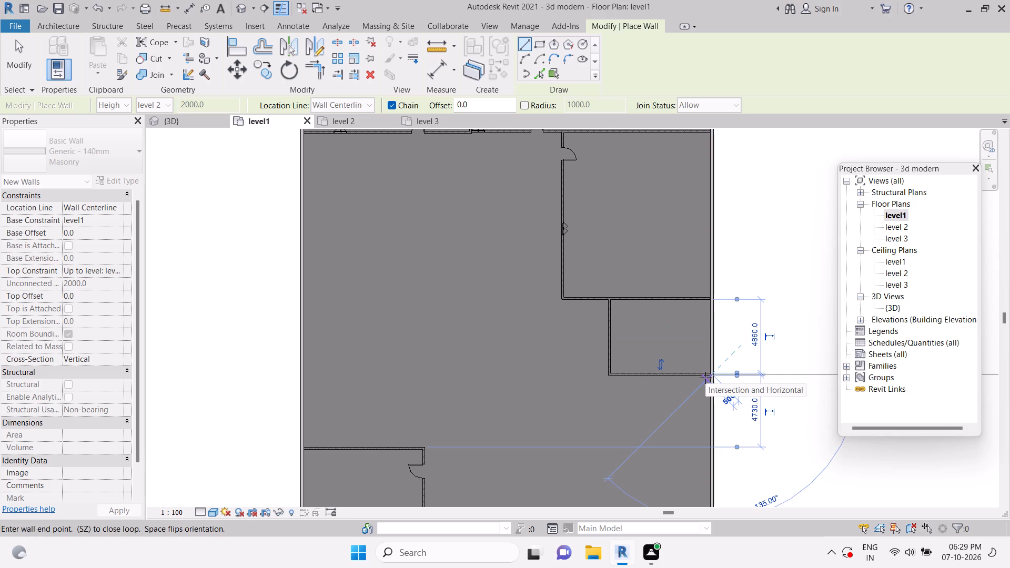
key("Delete")
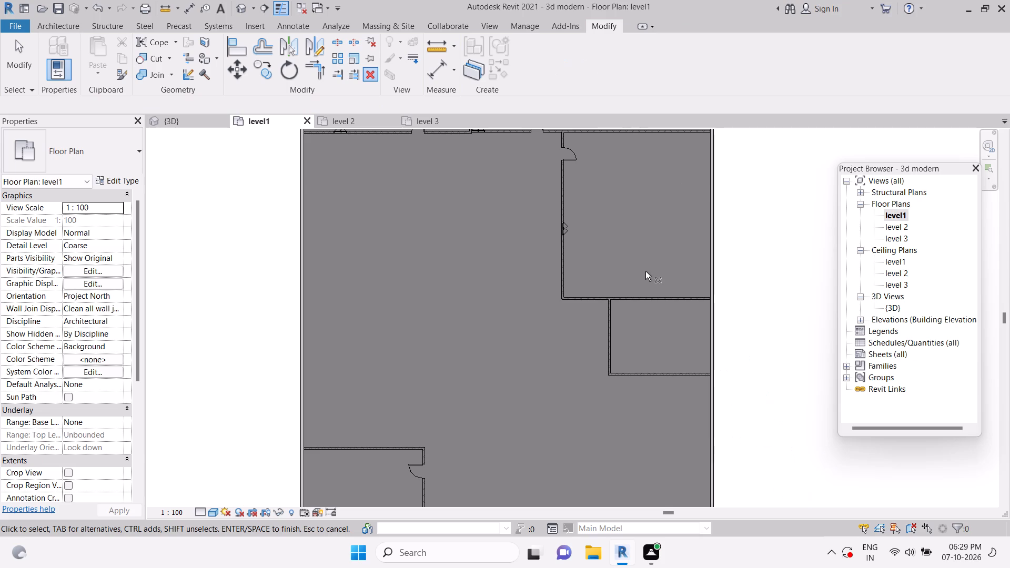
Examine the level1 room layout around the newly enclosed small room and across the whole floor plan.
scroll(645, 271, "down", 2)
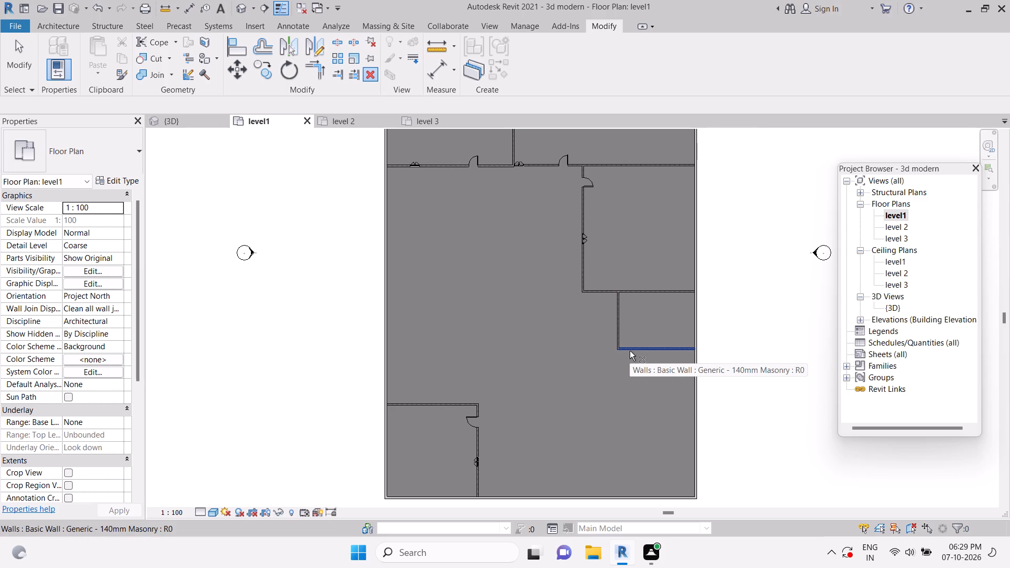
scroll(624, 373, "down", 1)
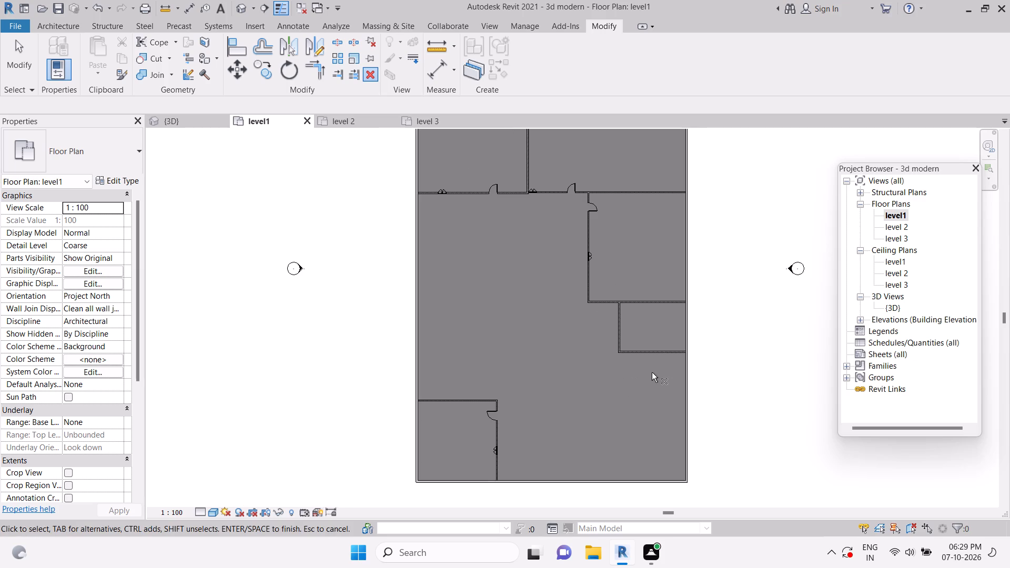
scroll(651, 371, "up", 3)
scroll(651, 371, "down", 2)
scroll(651, 371, "up", 1)
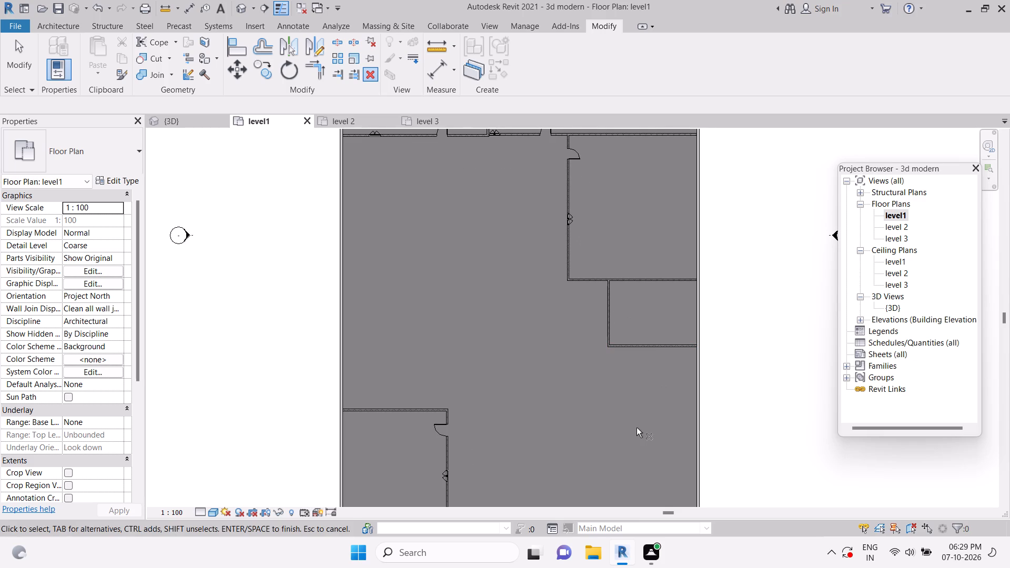
scroll(637, 428, "down", 3)
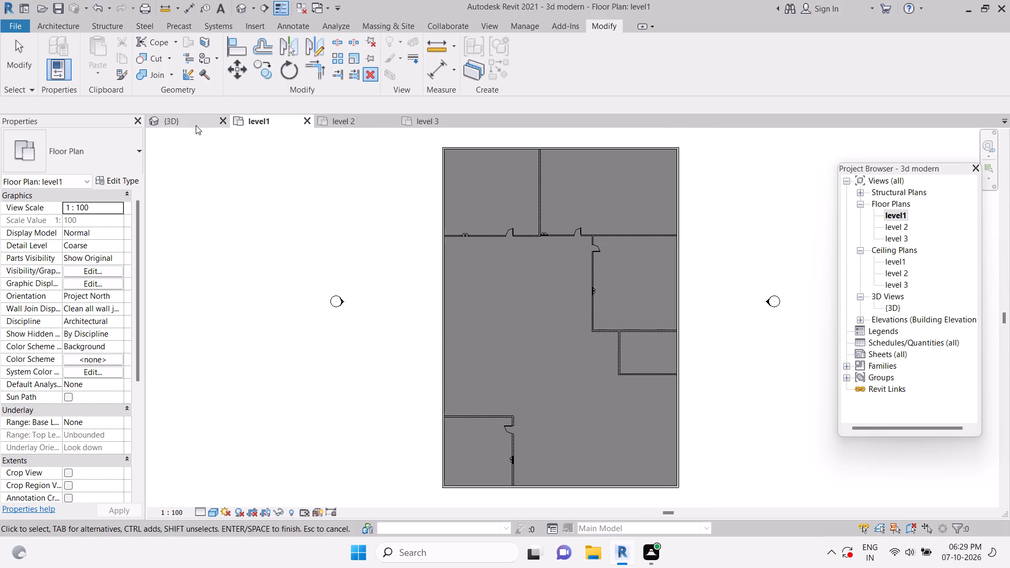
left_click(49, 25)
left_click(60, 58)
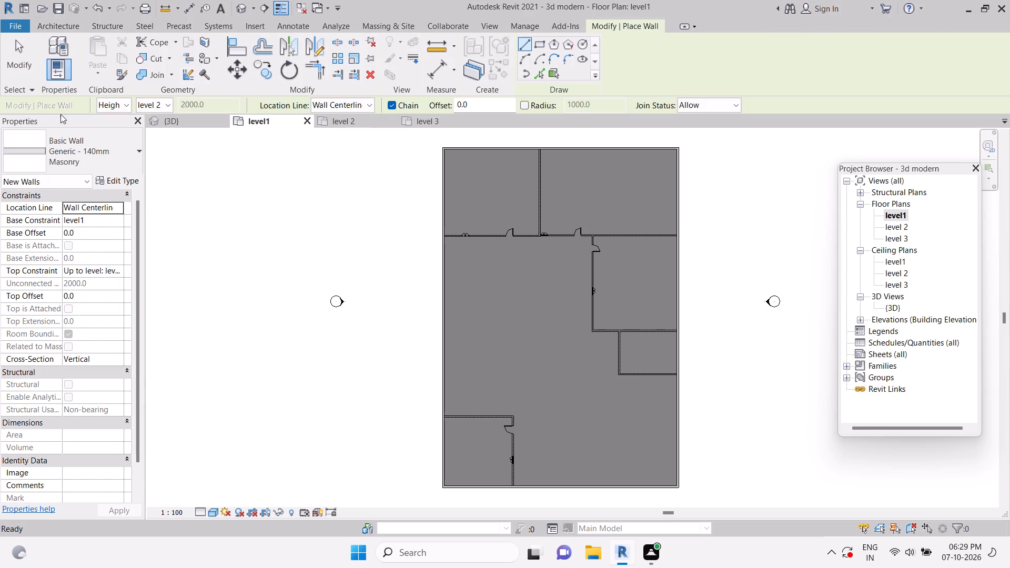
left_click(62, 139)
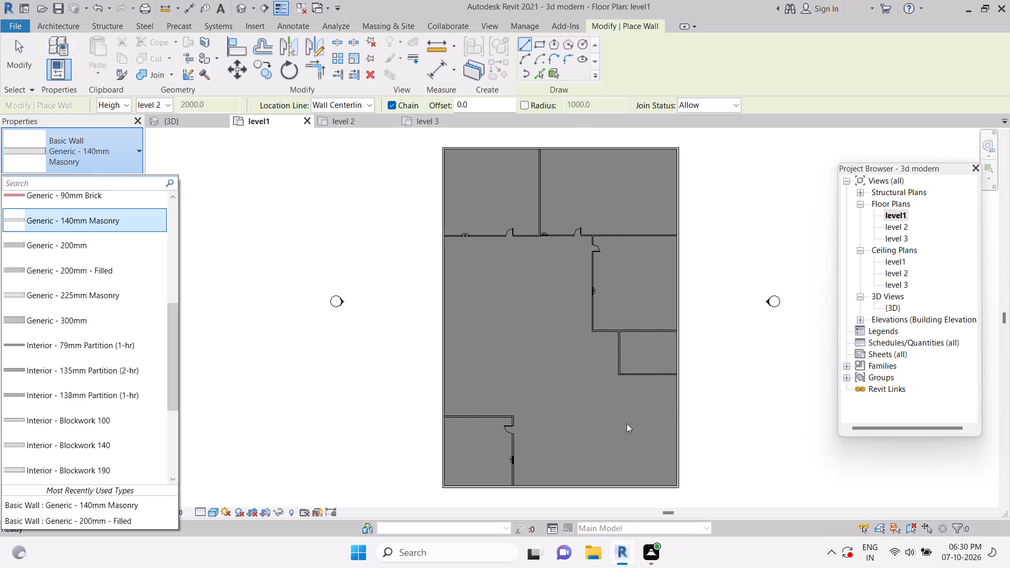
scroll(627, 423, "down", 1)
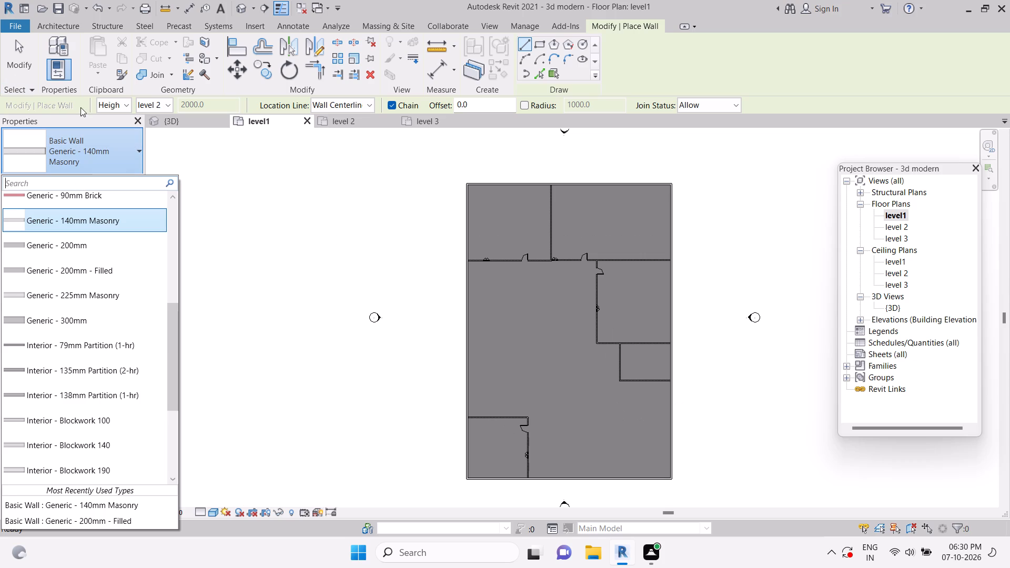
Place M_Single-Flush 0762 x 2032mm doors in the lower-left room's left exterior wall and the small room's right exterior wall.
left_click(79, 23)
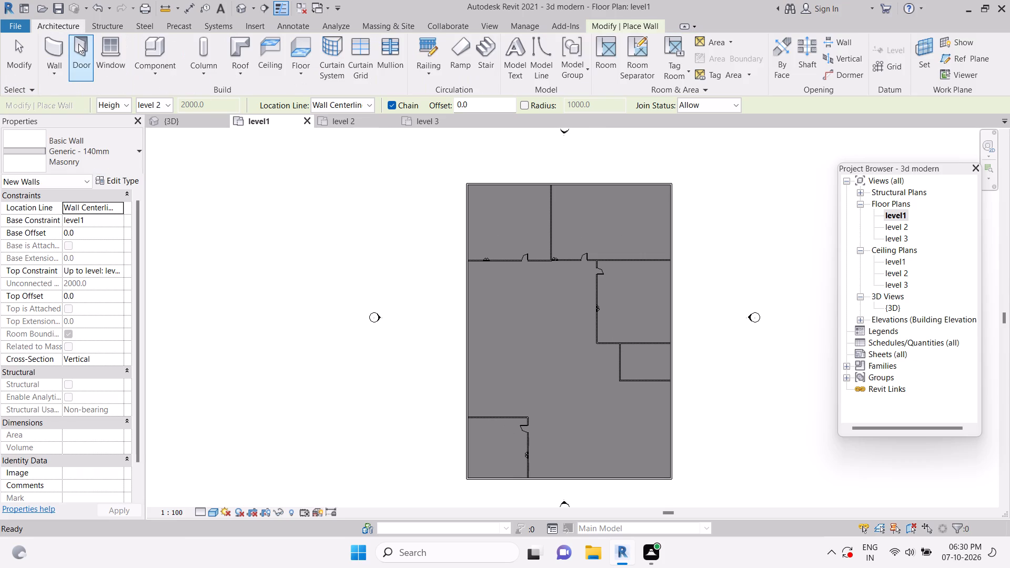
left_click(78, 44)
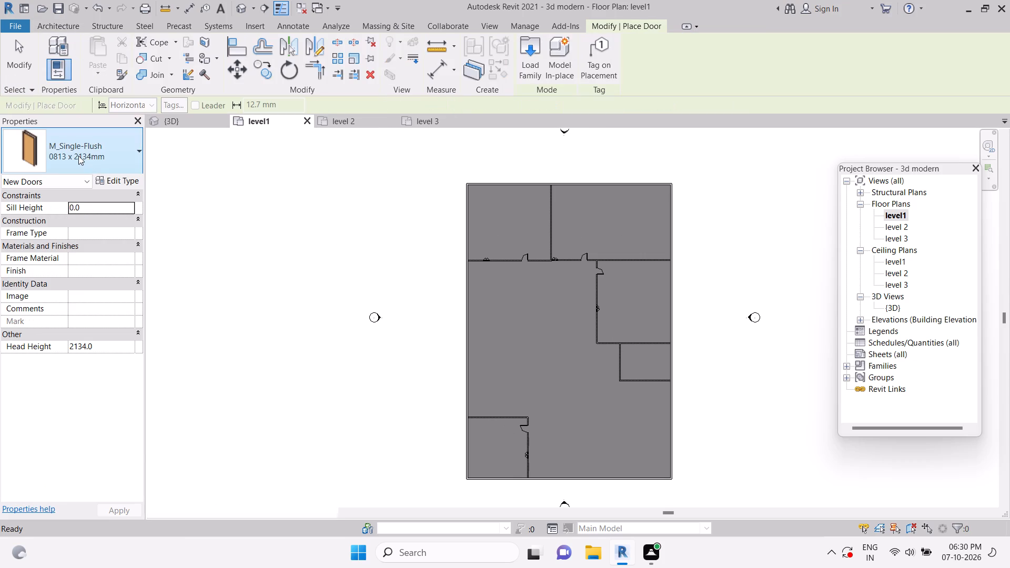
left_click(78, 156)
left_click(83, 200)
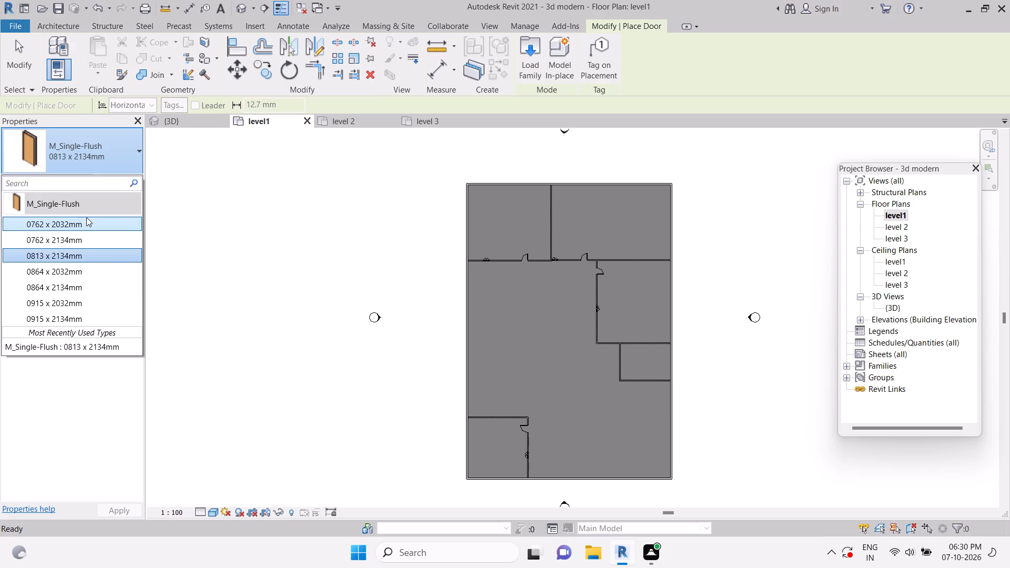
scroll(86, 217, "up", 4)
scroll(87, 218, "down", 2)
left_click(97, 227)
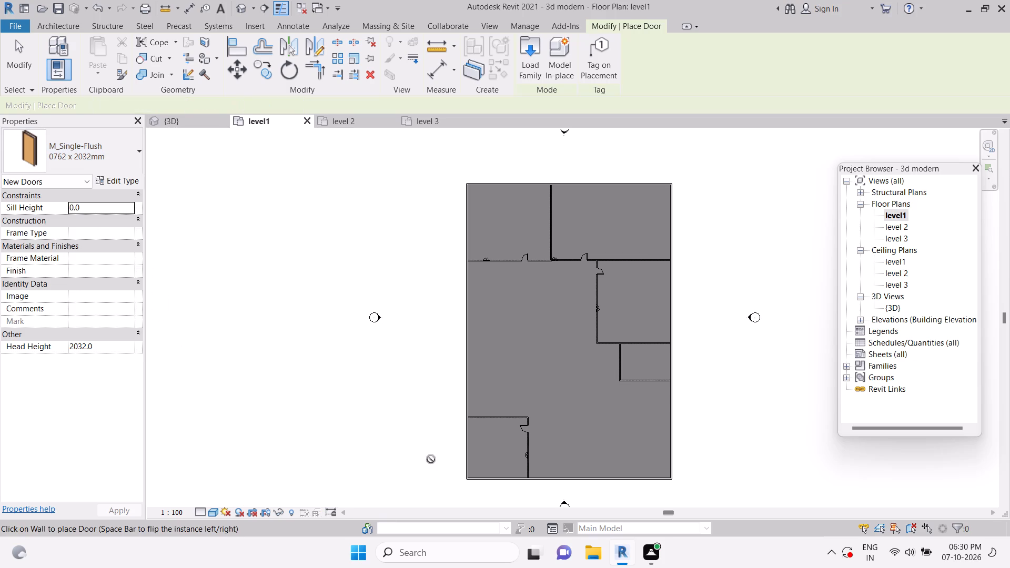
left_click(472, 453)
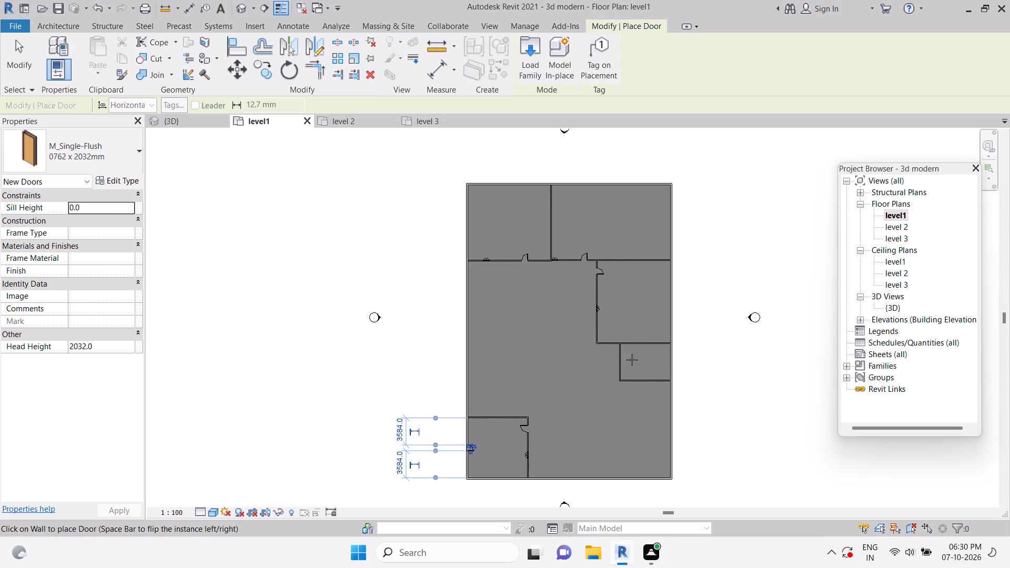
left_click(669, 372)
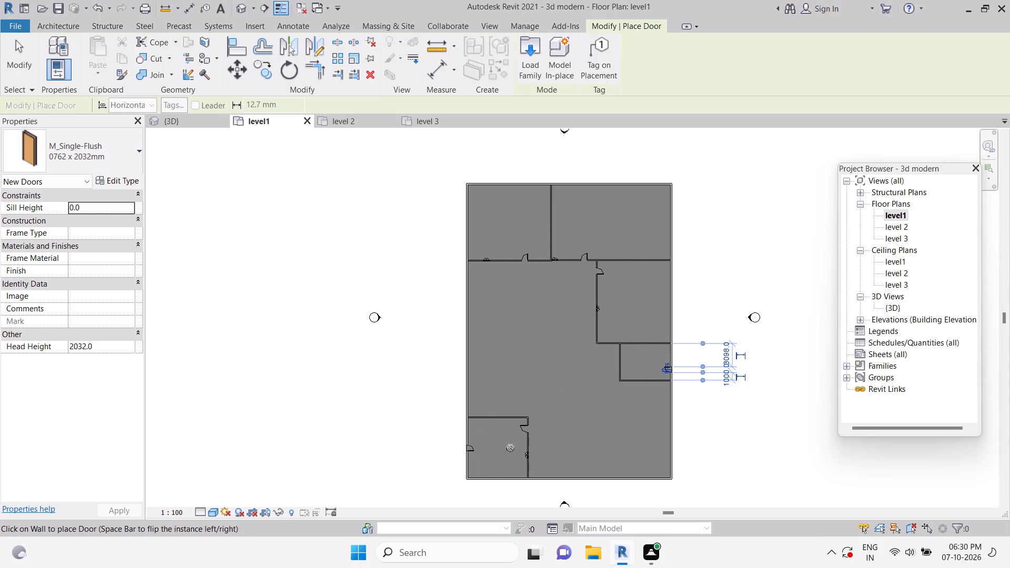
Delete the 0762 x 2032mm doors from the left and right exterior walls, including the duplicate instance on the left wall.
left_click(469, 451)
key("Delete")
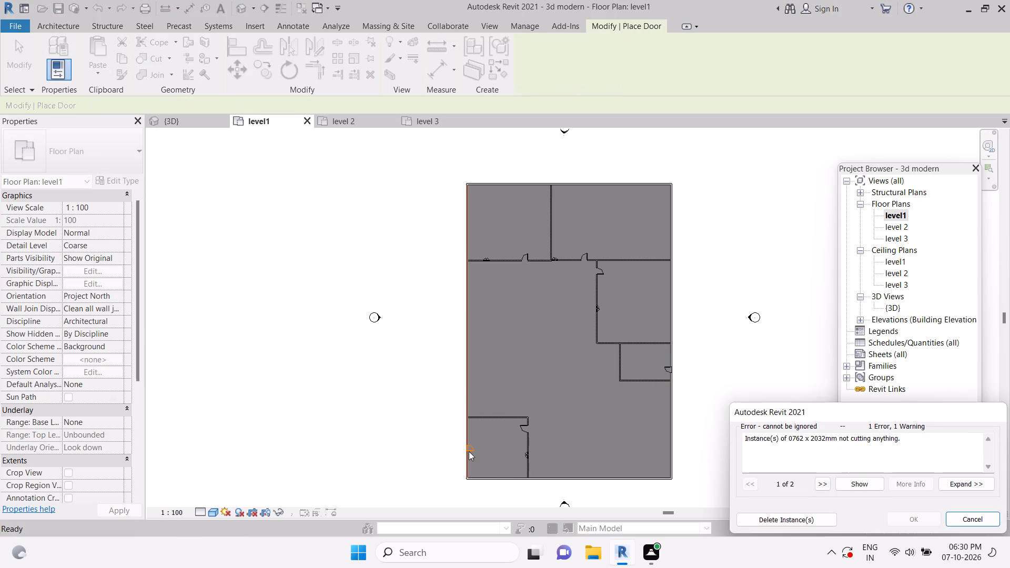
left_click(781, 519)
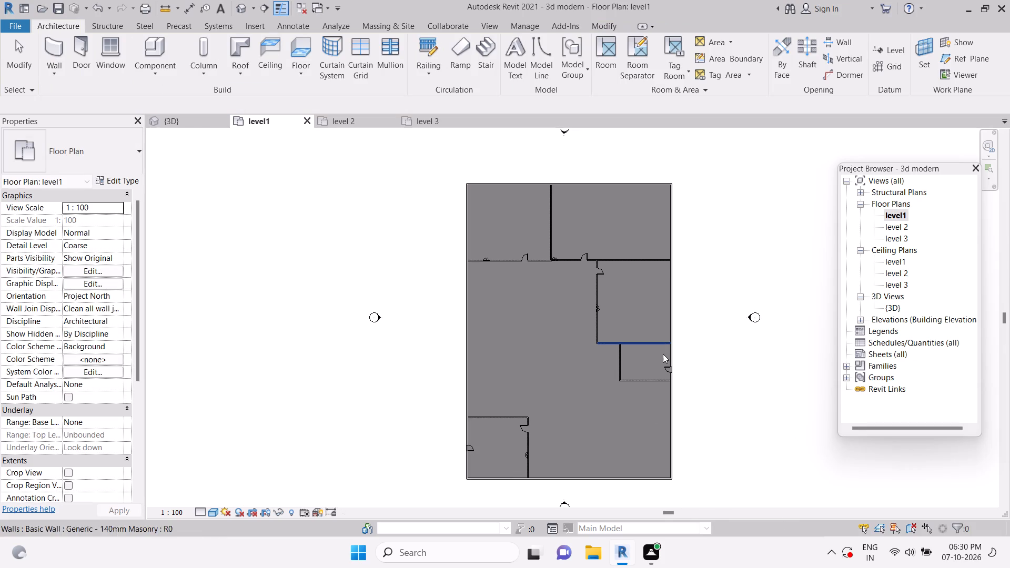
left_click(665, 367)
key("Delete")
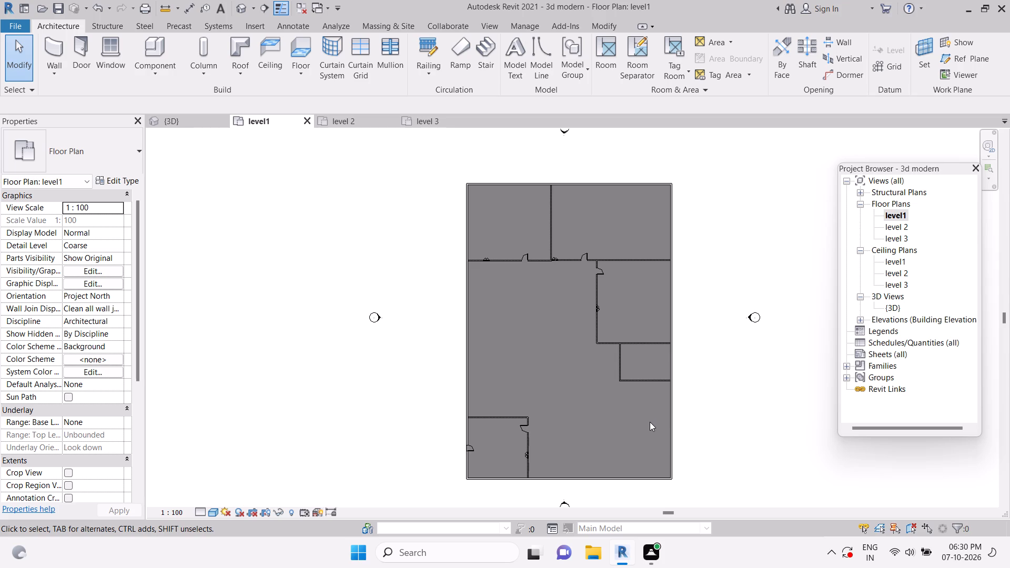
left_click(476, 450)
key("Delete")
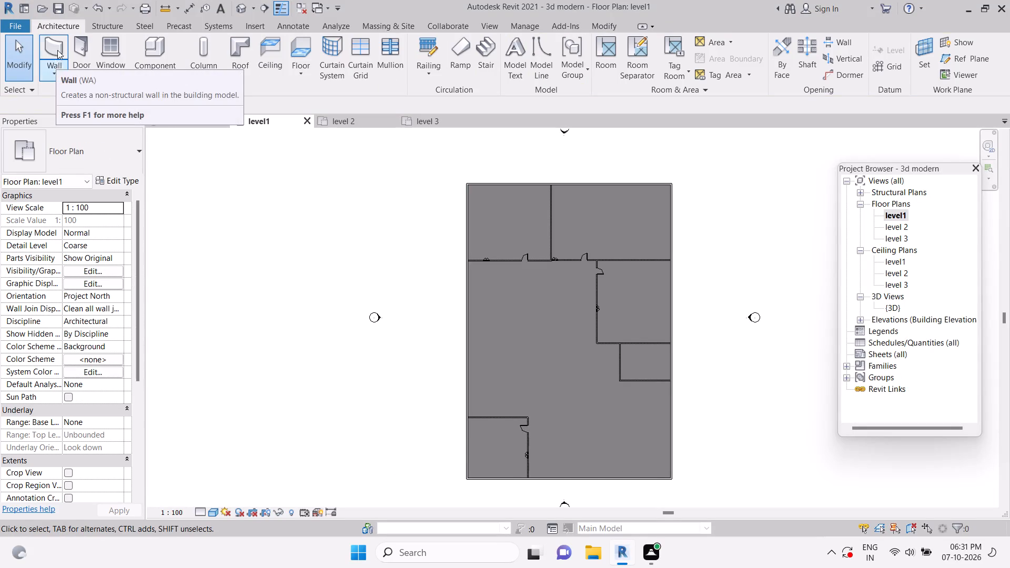
Place an M_Fixed 0406 x 0610mm window centred in the small room's stretch of the right exterior wall.
left_click(74, 44)
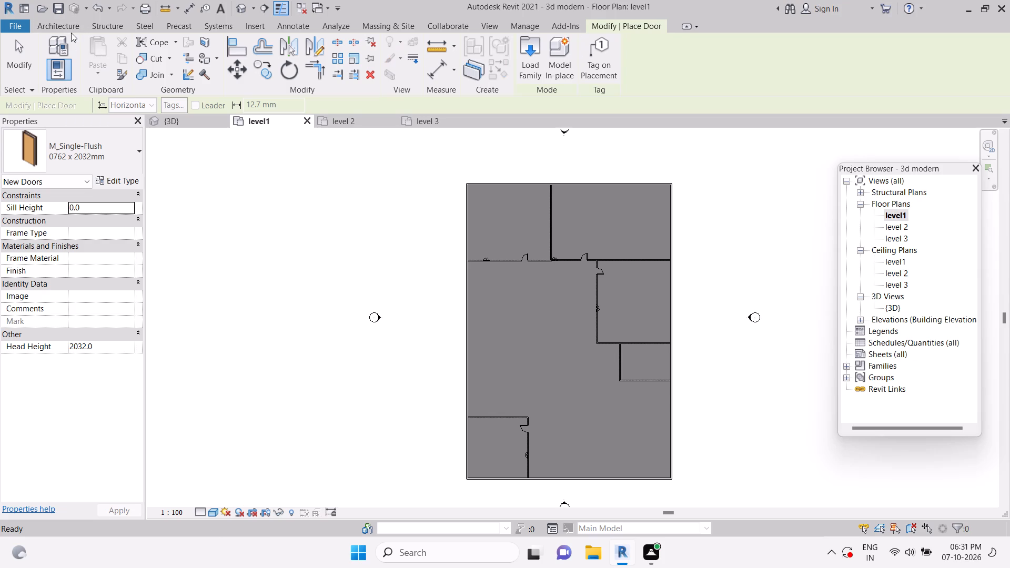
left_click(71, 33)
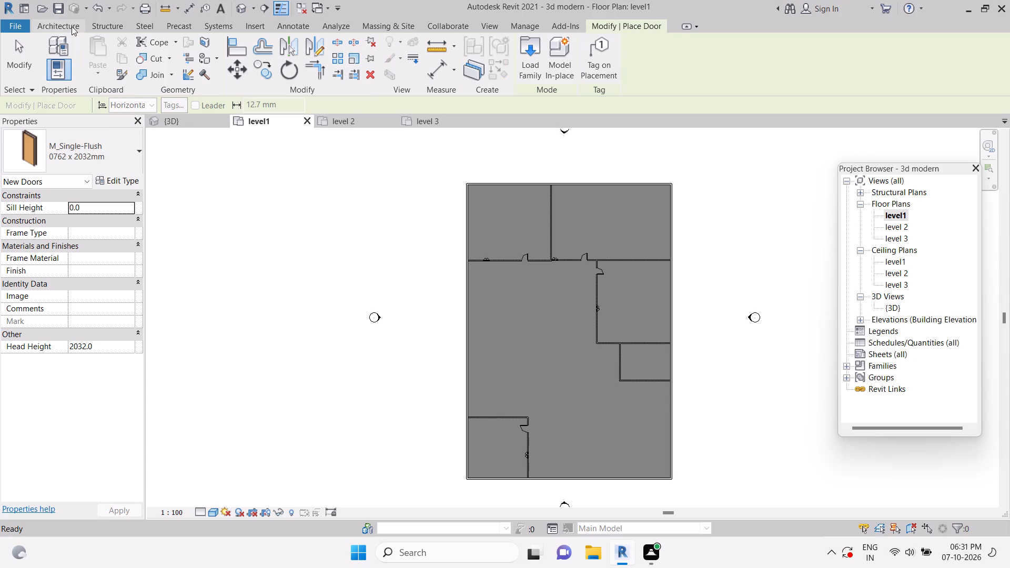
left_click(72, 26)
left_click(114, 67)
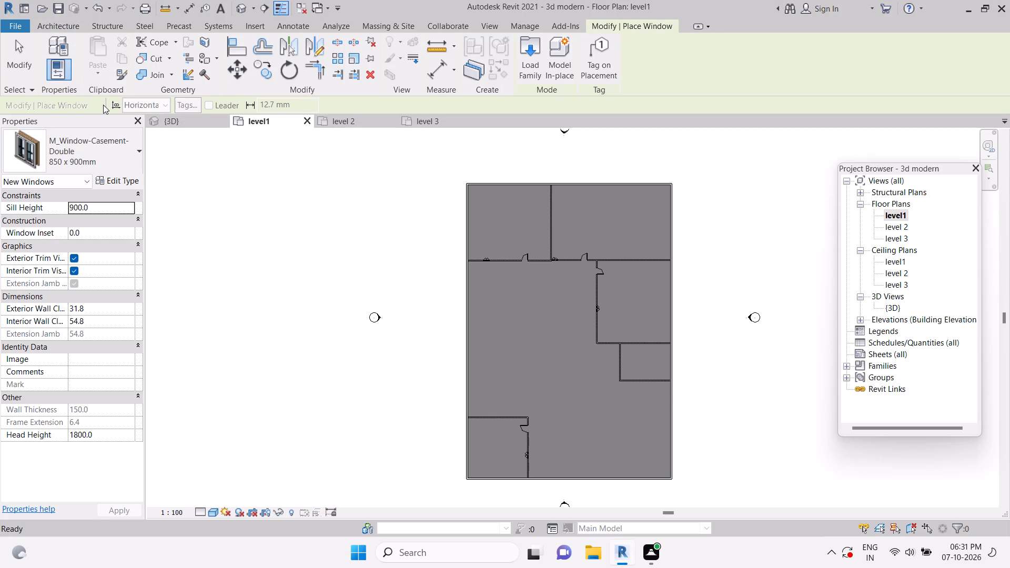
left_click(94, 137)
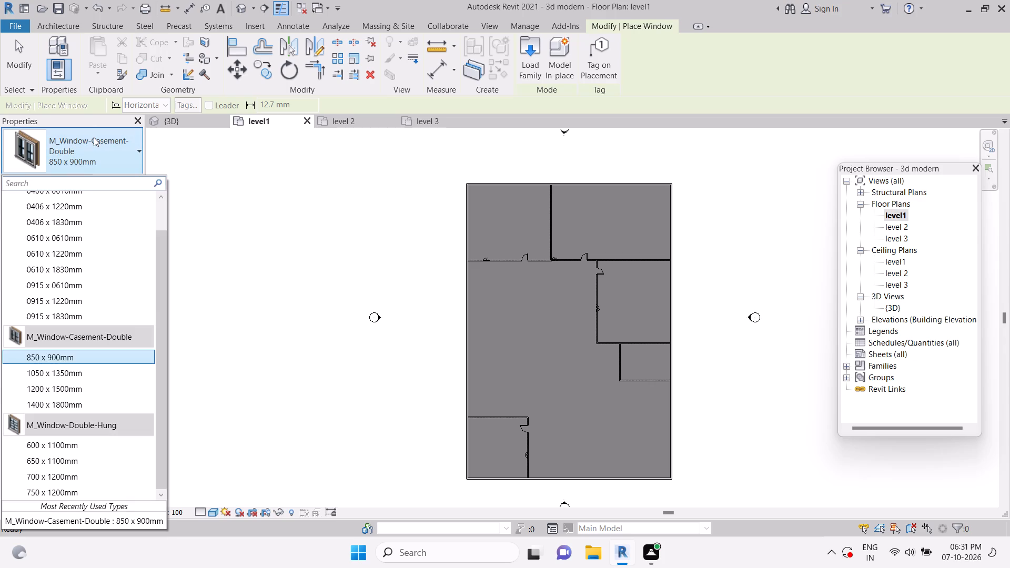
scroll(85, 215, "down", 2)
scroll(85, 215, "up", 2)
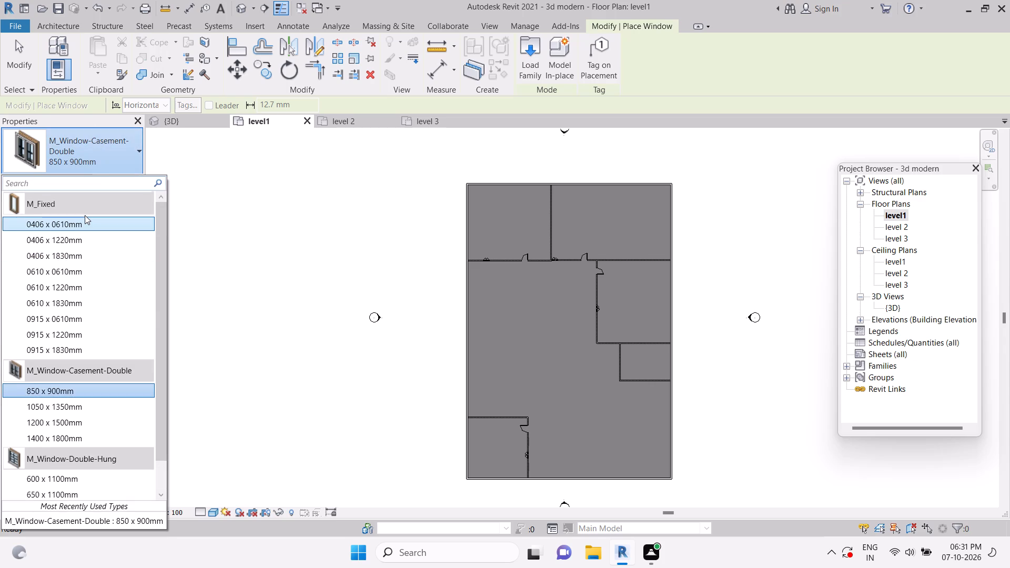
scroll(85, 215, "up", 4)
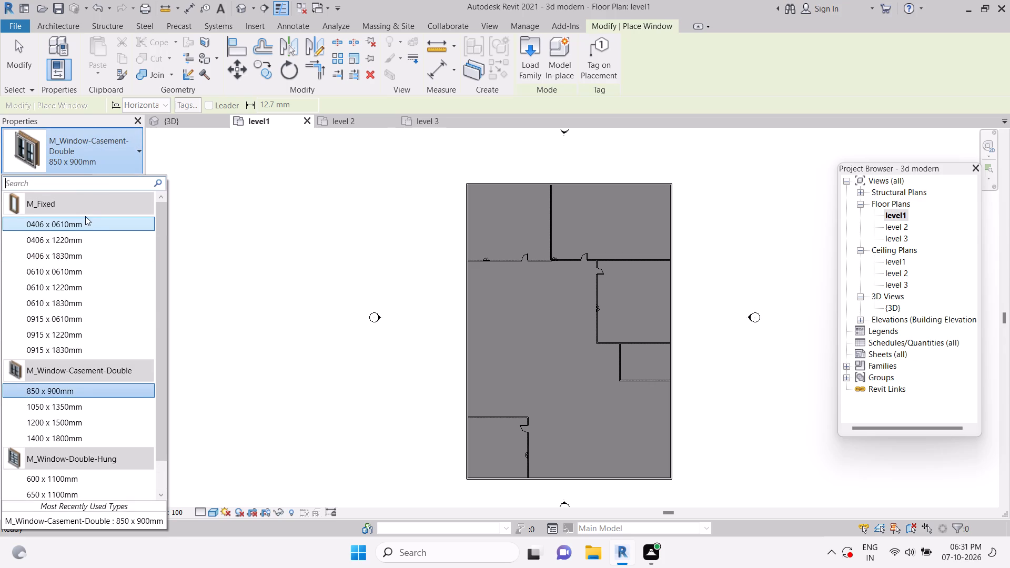
left_click(87, 220)
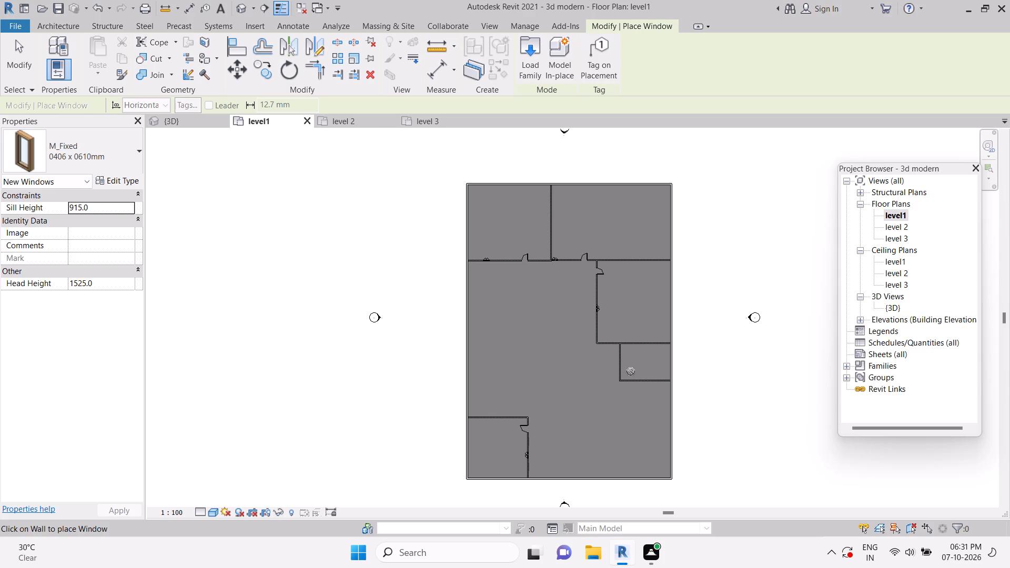
left_click(666, 363)
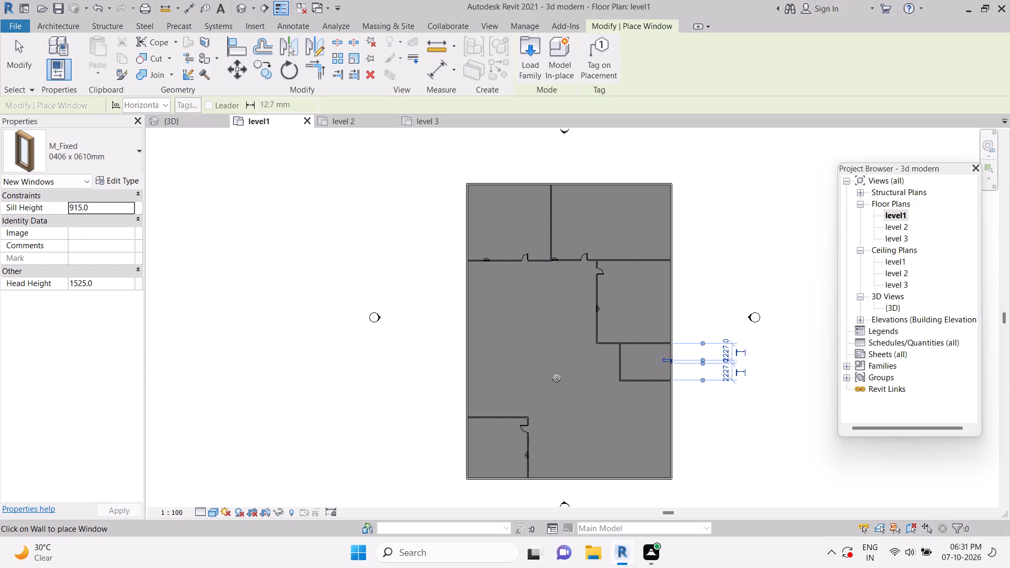
left_click(346, 351)
Place an M_Window-Casement-Double 850 x 900mm window centred in the small room's lower horizontal wall.
left_click(120, 145)
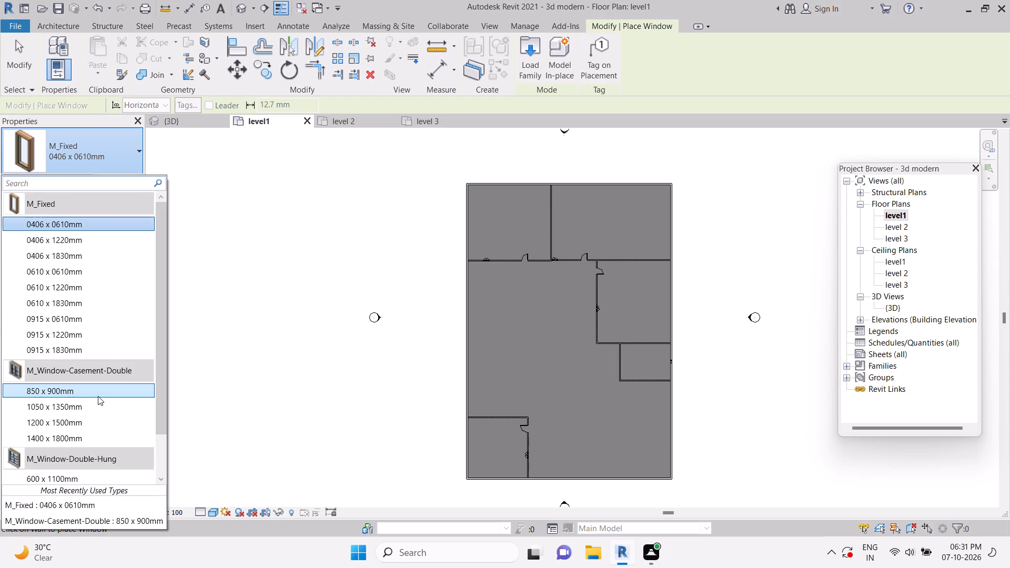
left_click(98, 396)
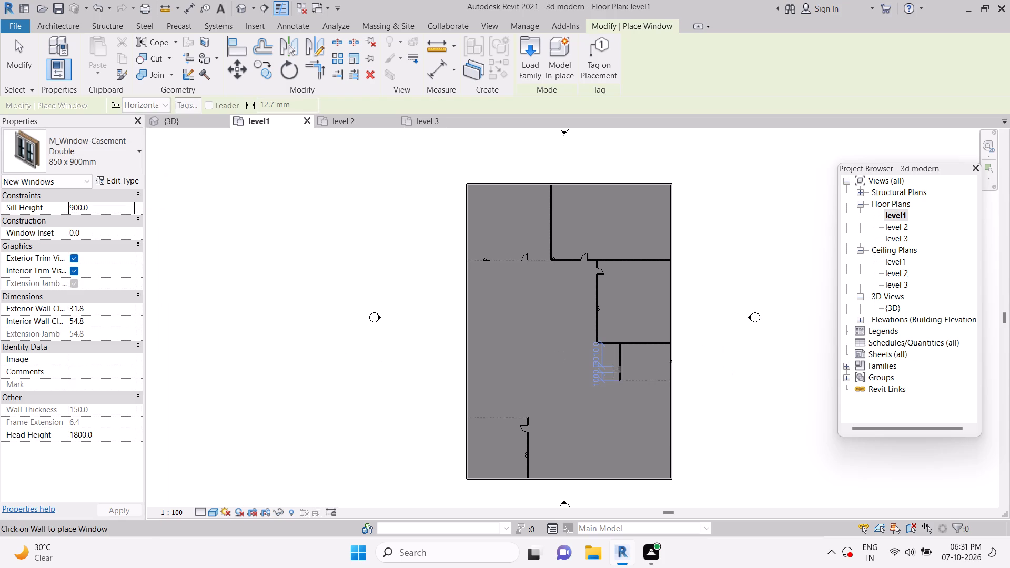
left_click(648, 375)
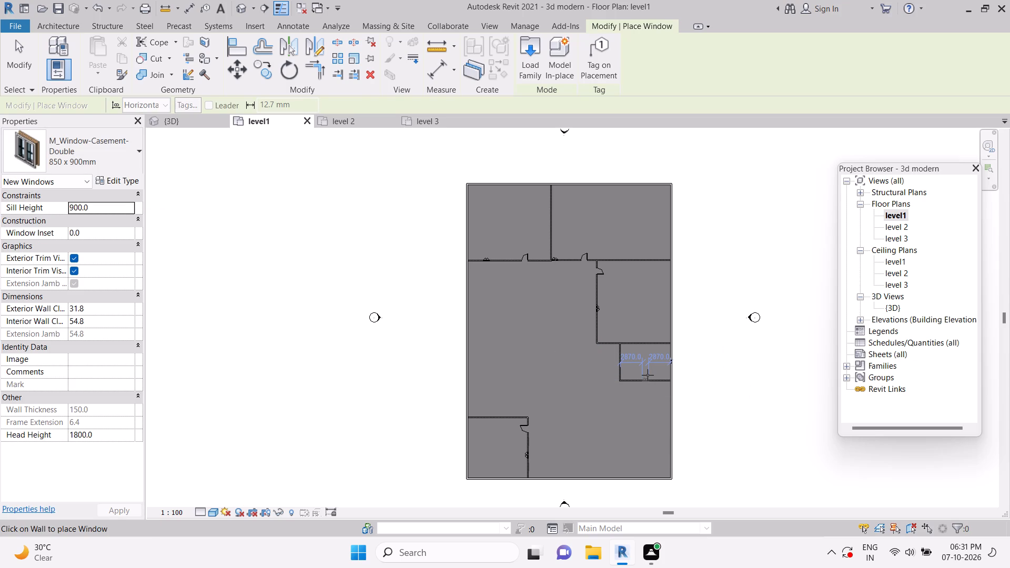
left_click(407, 351)
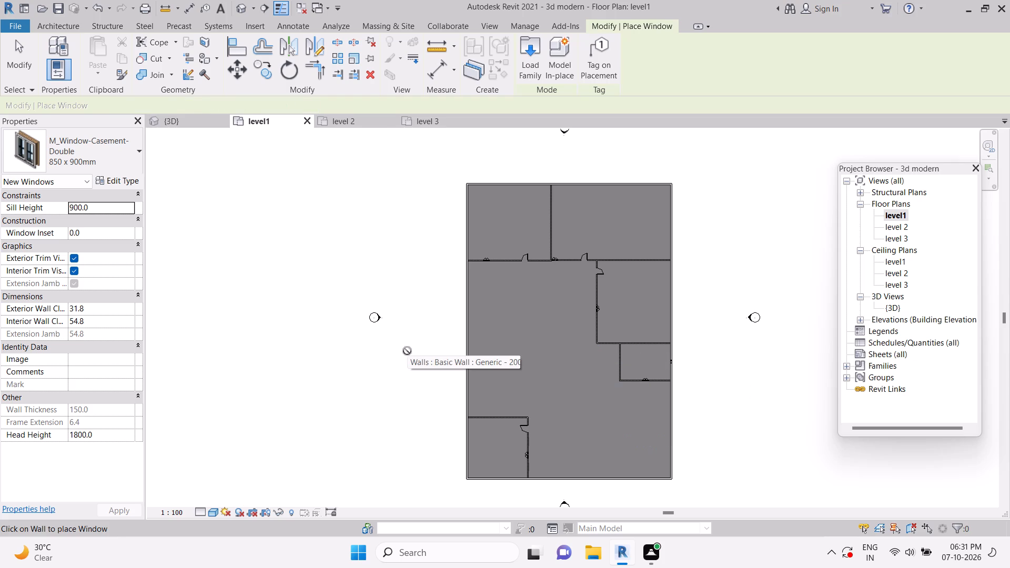
Place an M_Single-Flush 0864 x 2134mm door near the middle of the small room's short vertical partition.
left_click(49, 23)
left_click(70, 68)
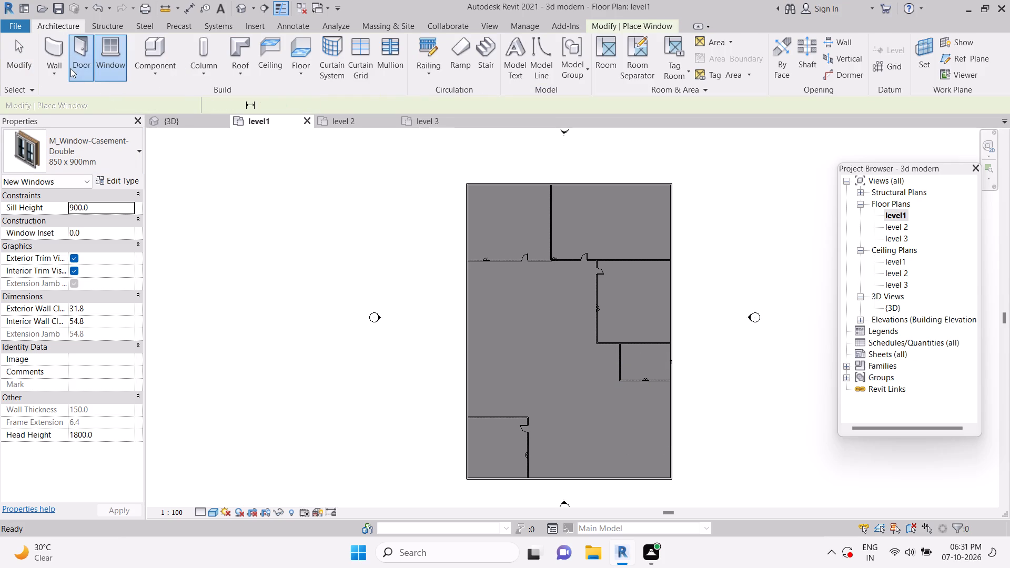
left_click(102, 144)
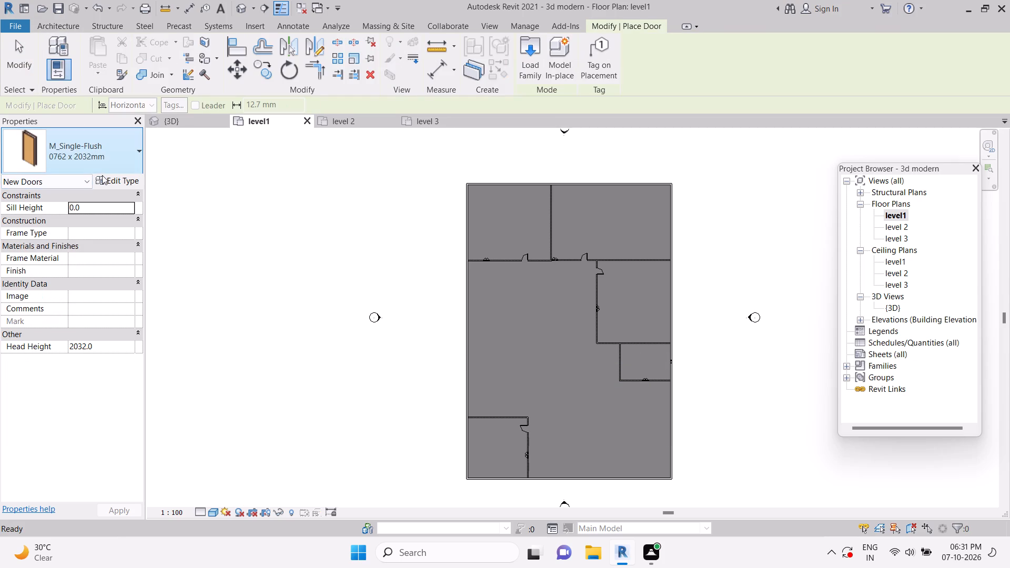
left_click(108, 235)
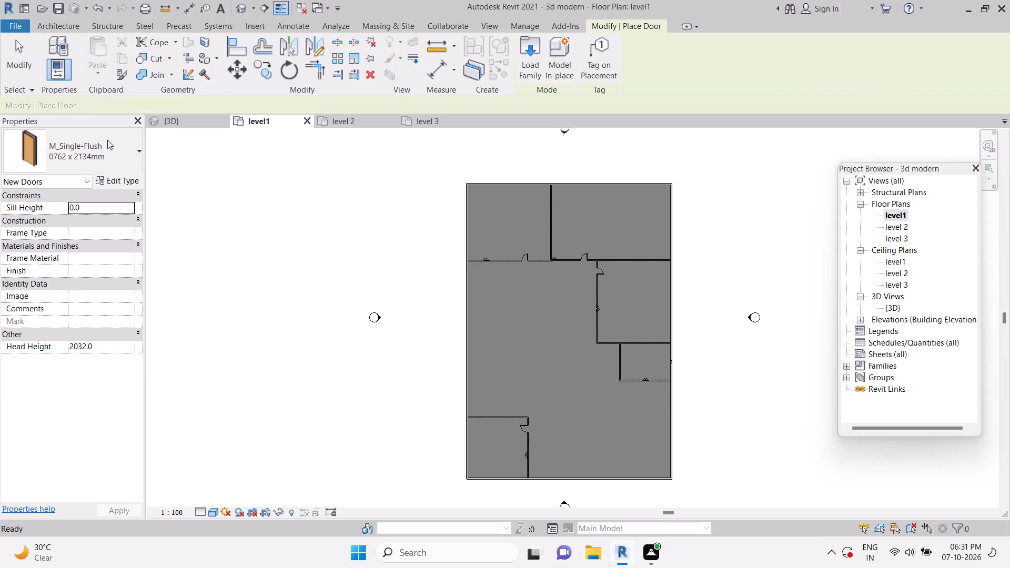
left_click(109, 146)
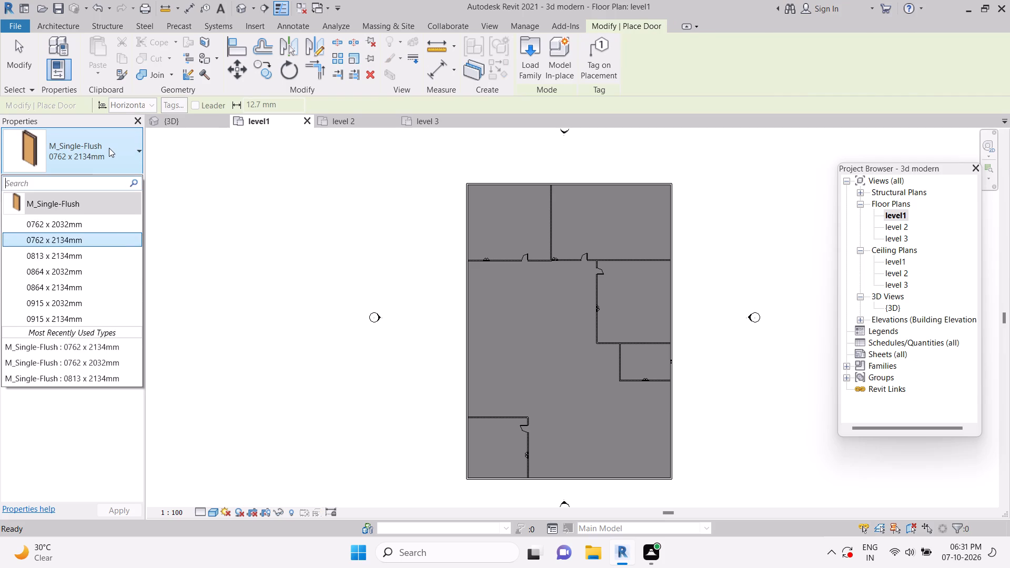
left_click(117, 287)
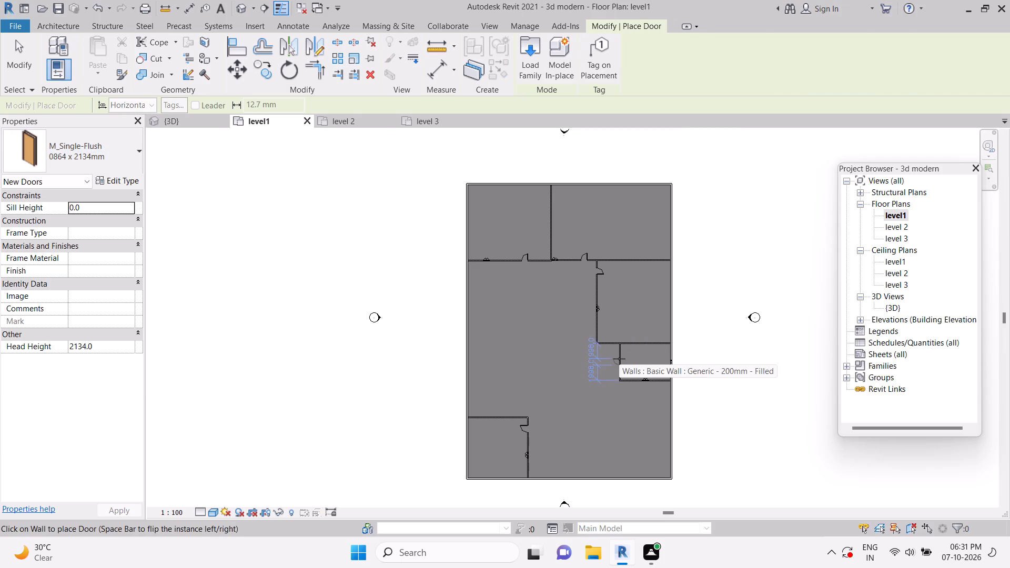
left_click(625, 360)
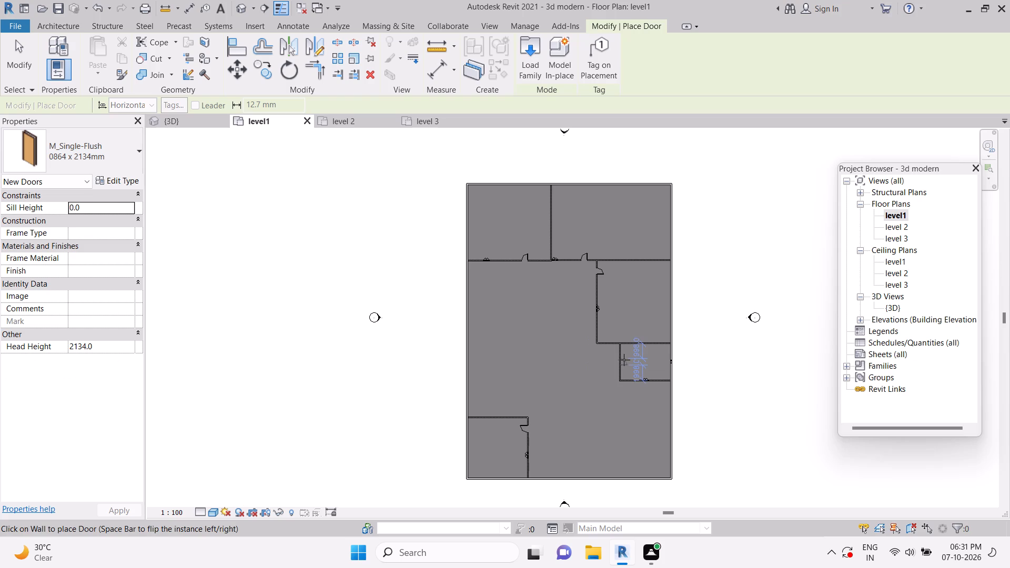
left_click(305, 323)
Examine the level1 partition walls, doors and windows in the {3D} view.
left_click(180, 116)
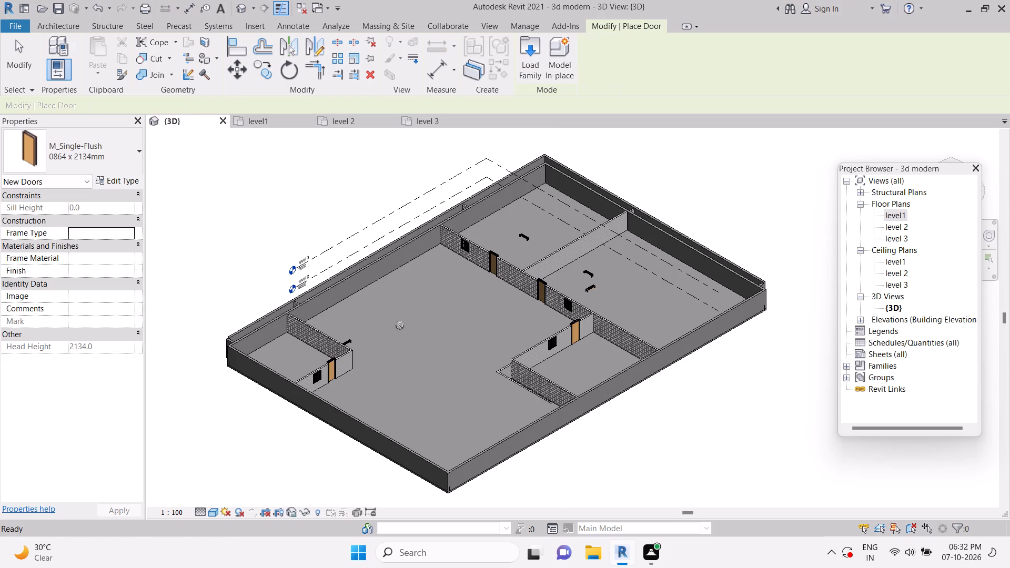
scroll(409, 327, "up", 4)
scroll(410, 325, "down", 1)
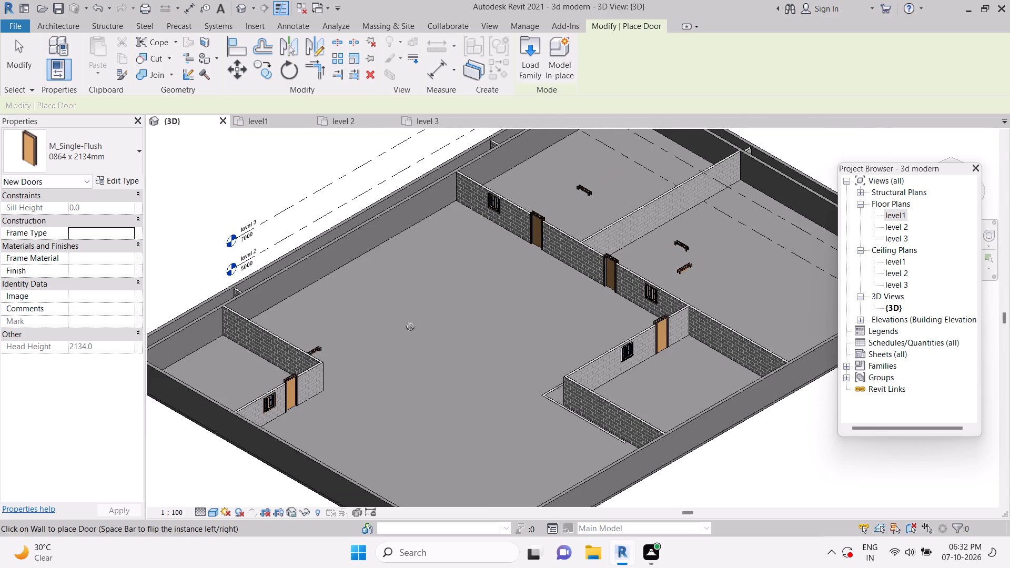
scroll(410, 327, "down", 2)
scroll(410, 327, "up", 3)
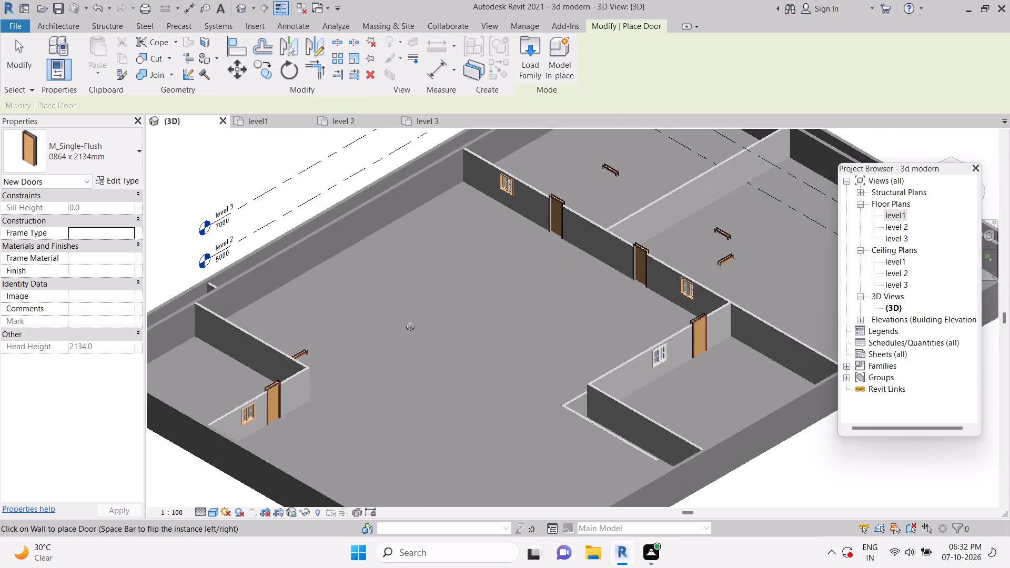
scroll(410, 327, "up", 1)
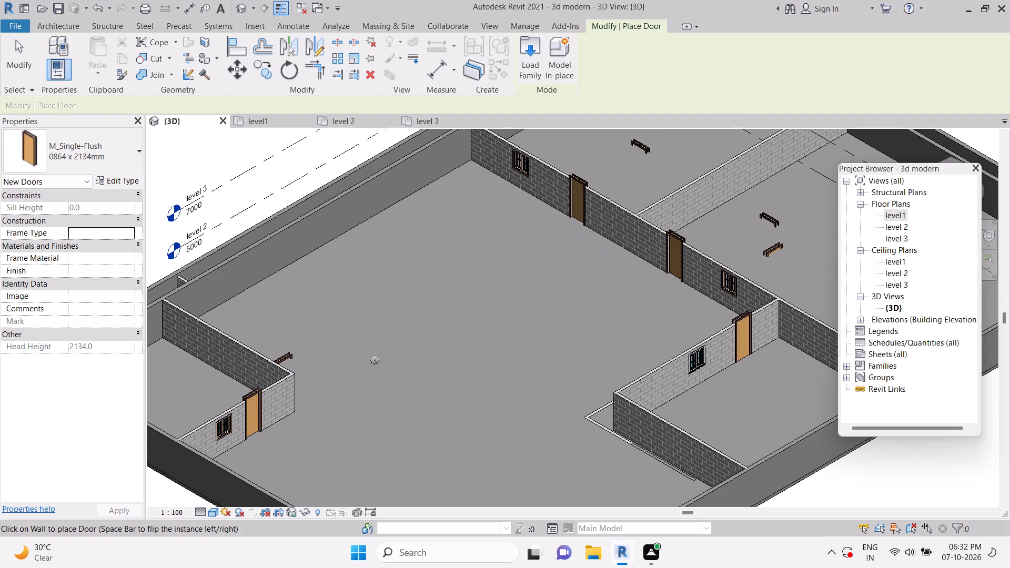
On level 2, draw Generic - 140mm Masonry walls enclosing a small room about 6030 mm wide below the right-hand room, against the right exterior wall.
left_click(295, 120)
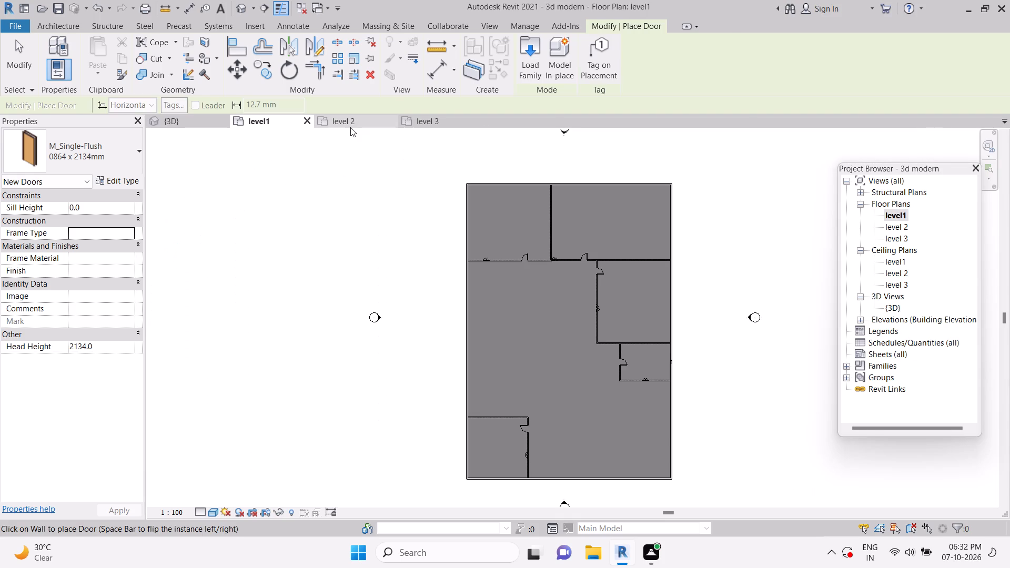
left_click(350, 127)
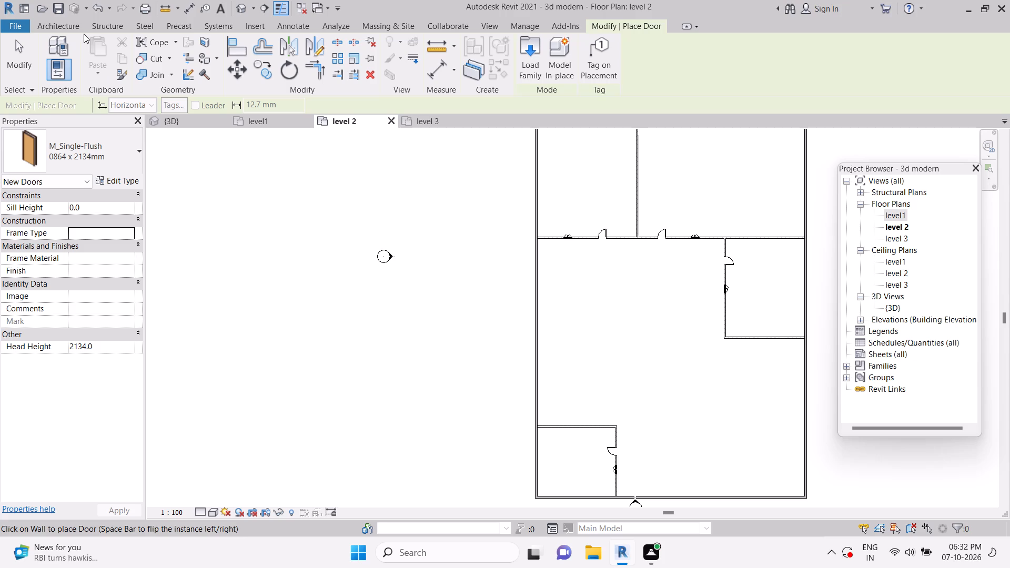
left_click(74, 17)
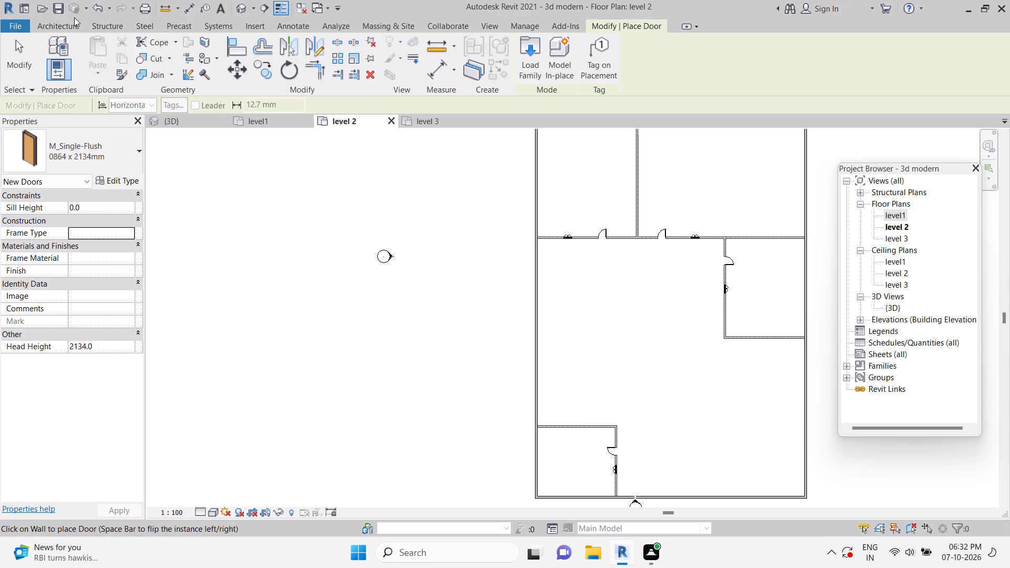
left_click(72, 28)
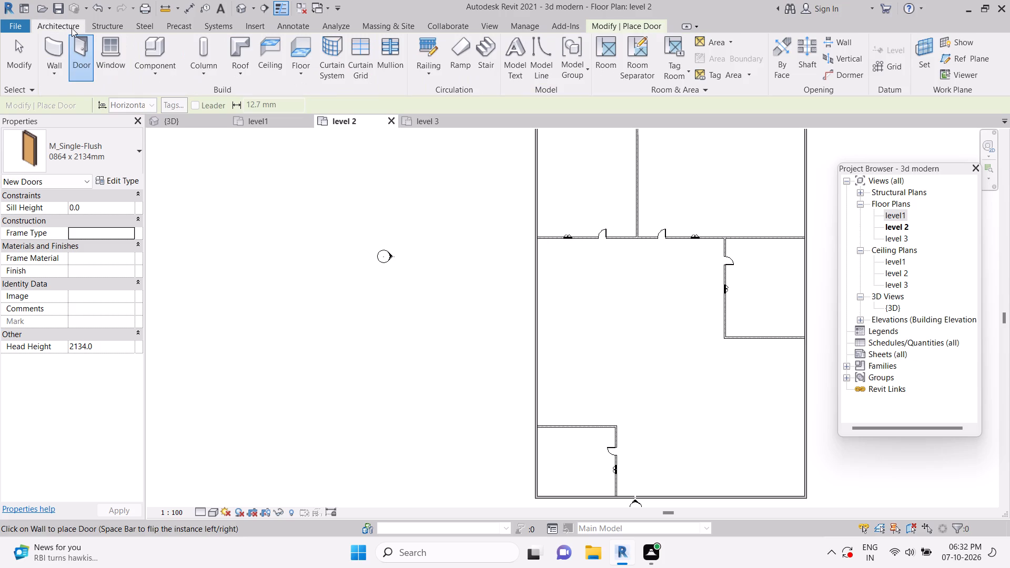
left_click(54, 46)
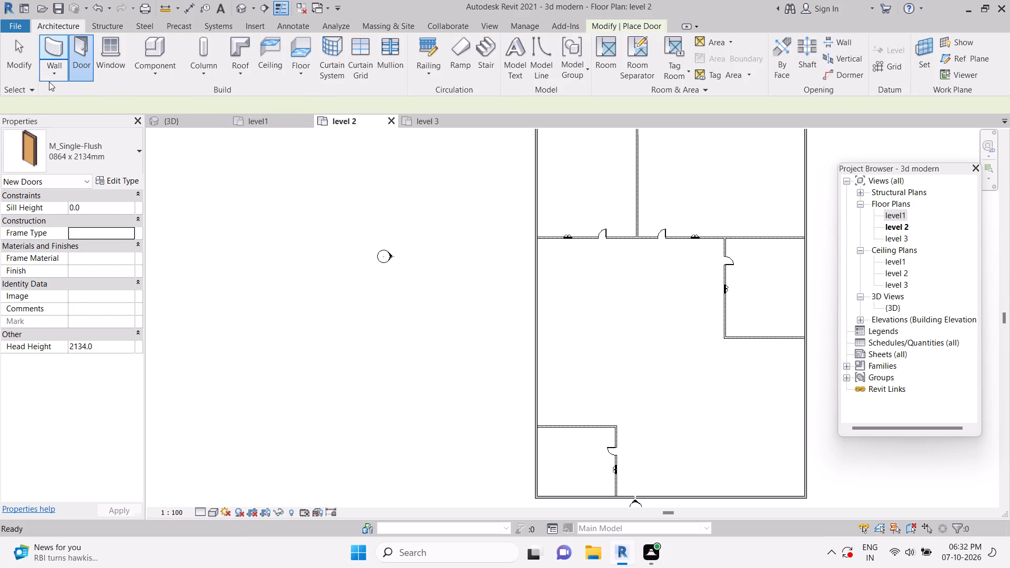
left_click(63, 151)
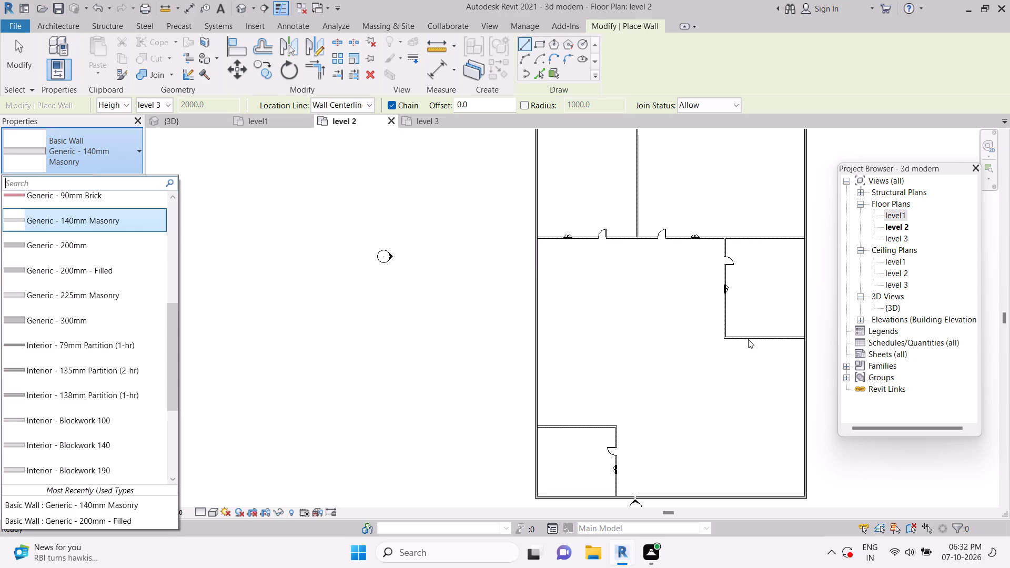
left_click_drag(746, 339, 753, 368)
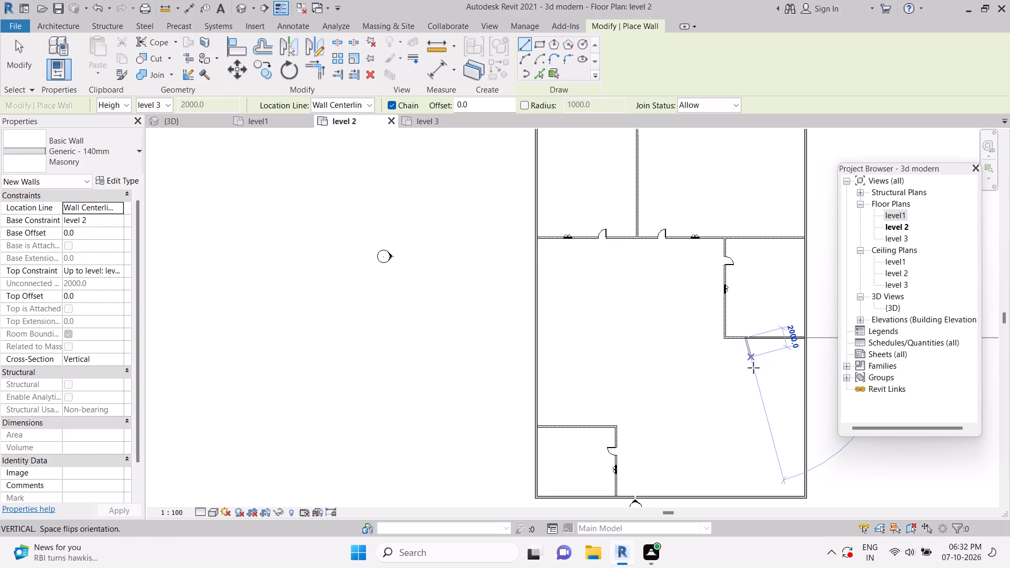
left_click_drag(753, 368, 751, 412)
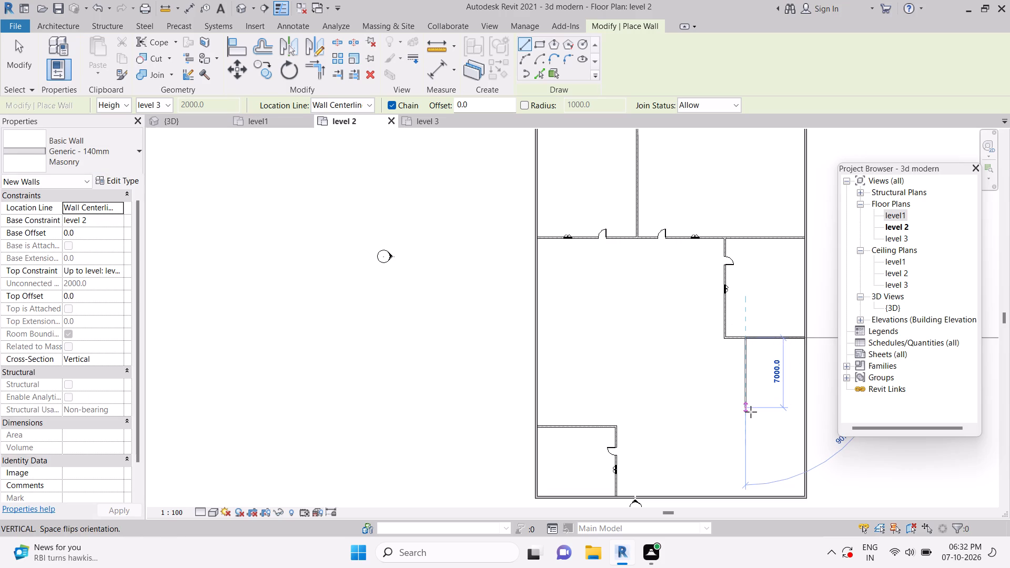
left_click_drag(751, 412, 749, 396)
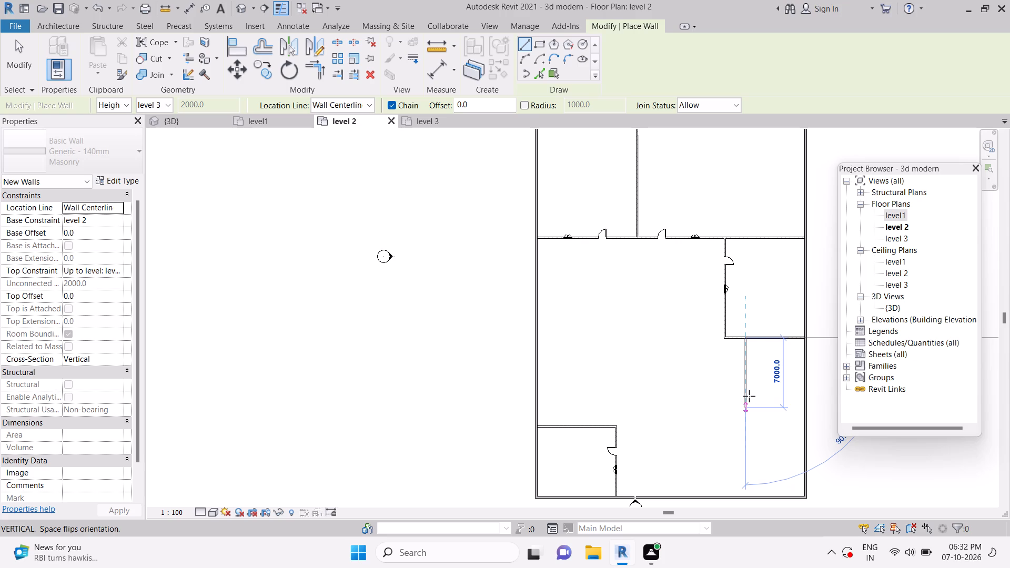
left_click_drag(749, 396, 749, 393)
left_click(749, 393)
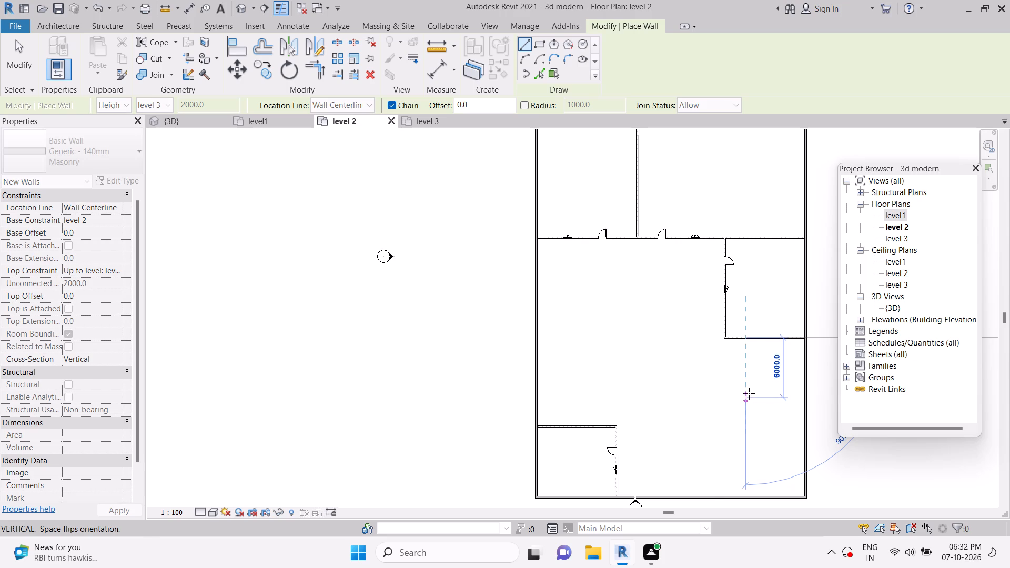
double_click(803, 393)
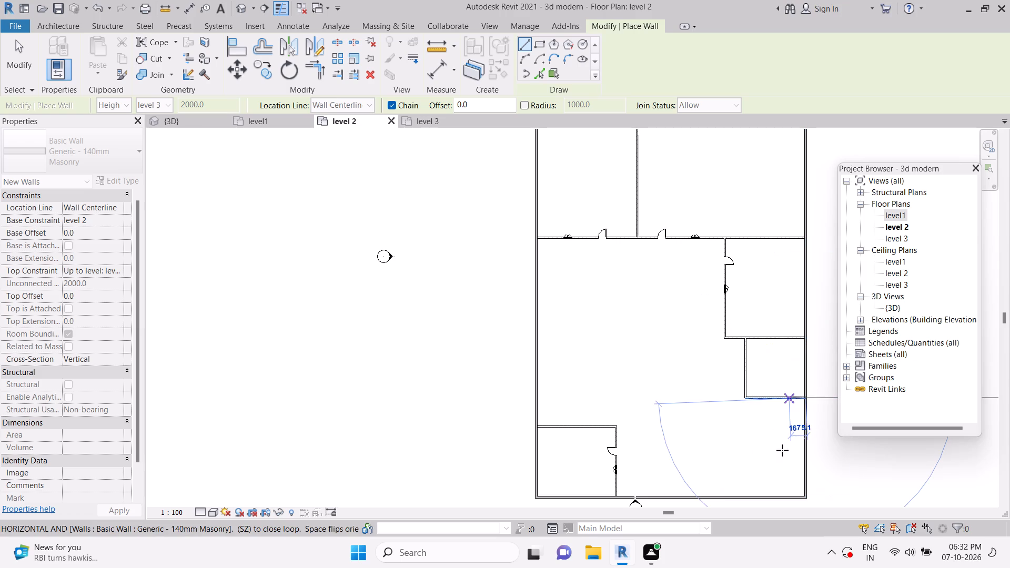
key("Escape")
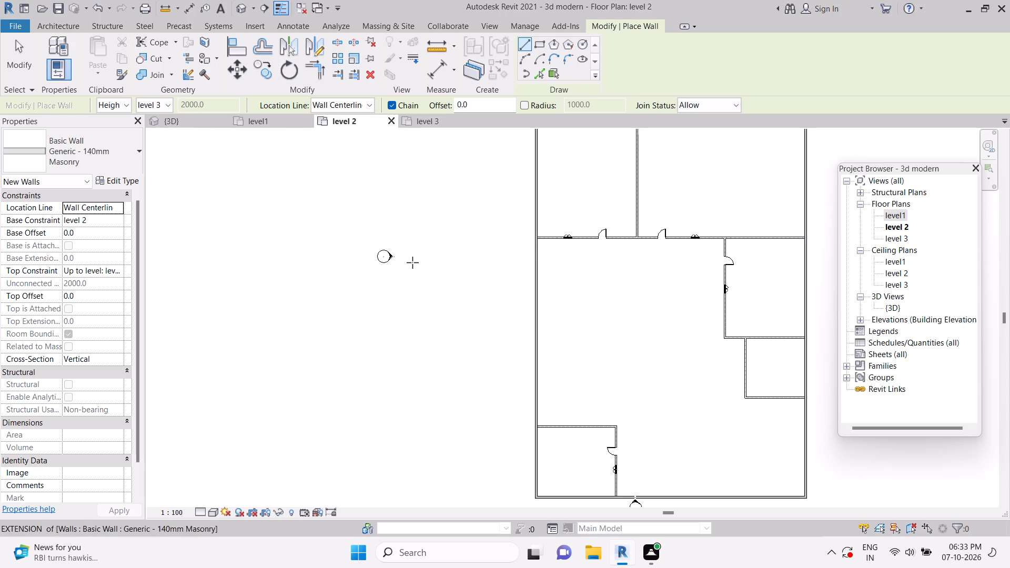
Examine the new small-room partition walls in the {3D} view and compare them with the level1 floor plan.
left_click(98, 157)
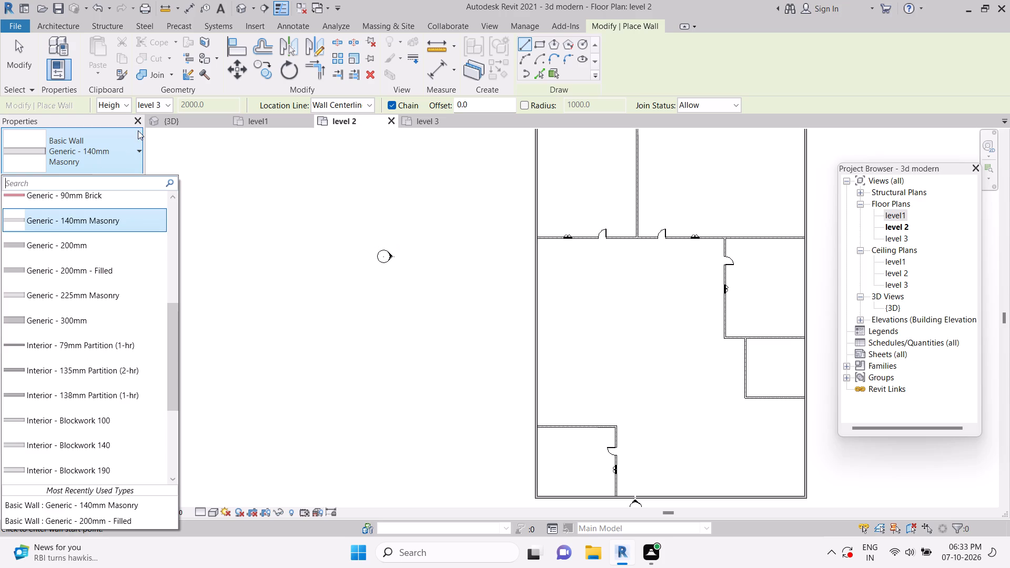
left_click(207, 124)
scroll(484, 400, "up", 4)
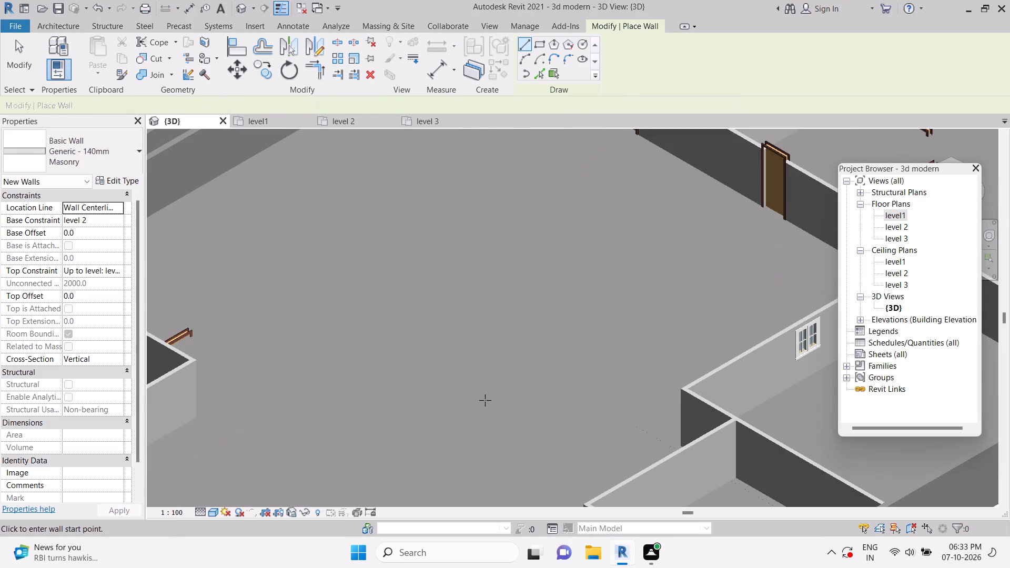
scroll(485, 400, "down", 8)
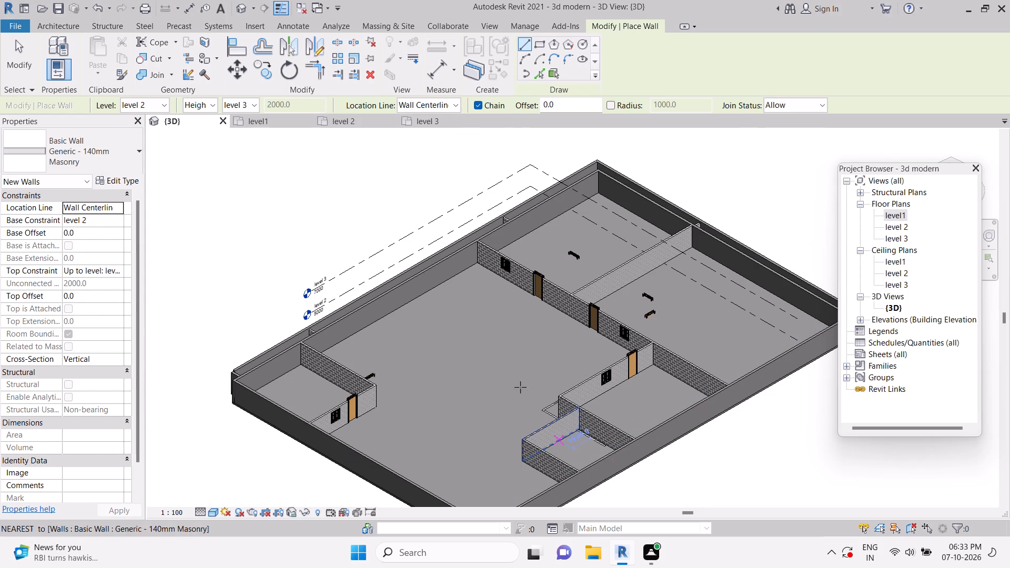
scroll(498, 392, "up", 4)
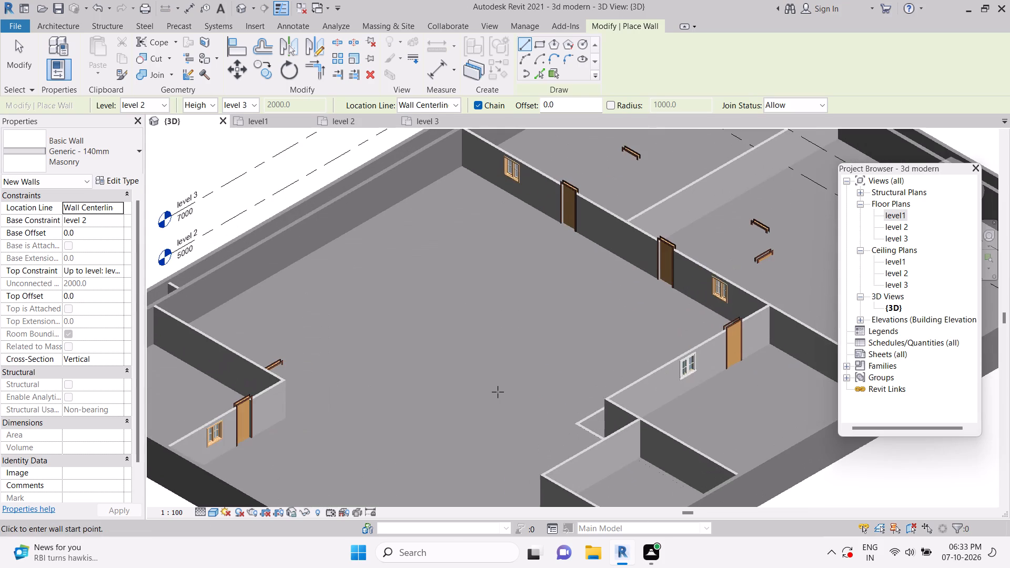
scroll(498, 392, "down", 1)
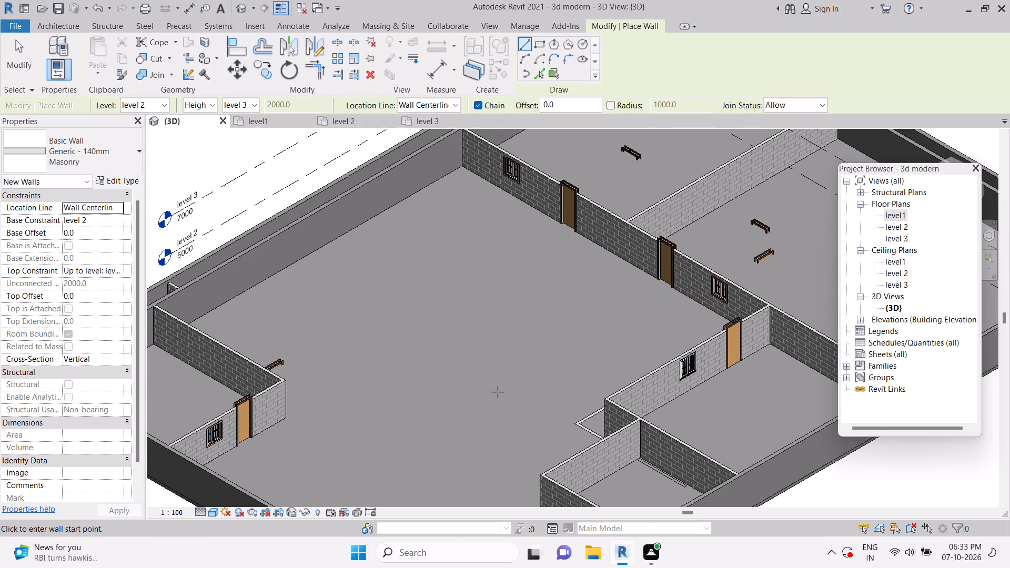
scroll(498, 392, "down", 3)
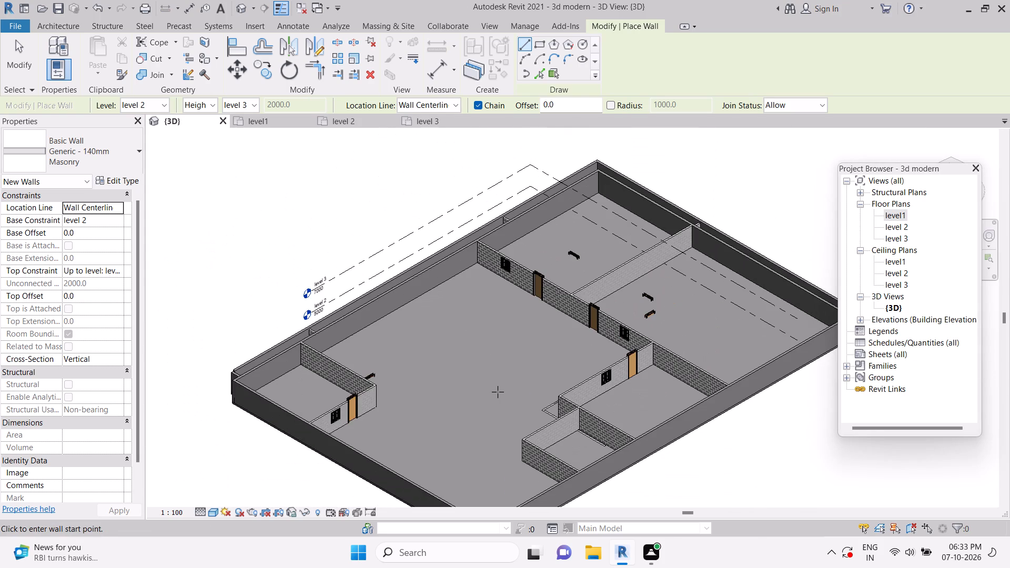
middle_click_drag(498, 392, 488, 339)
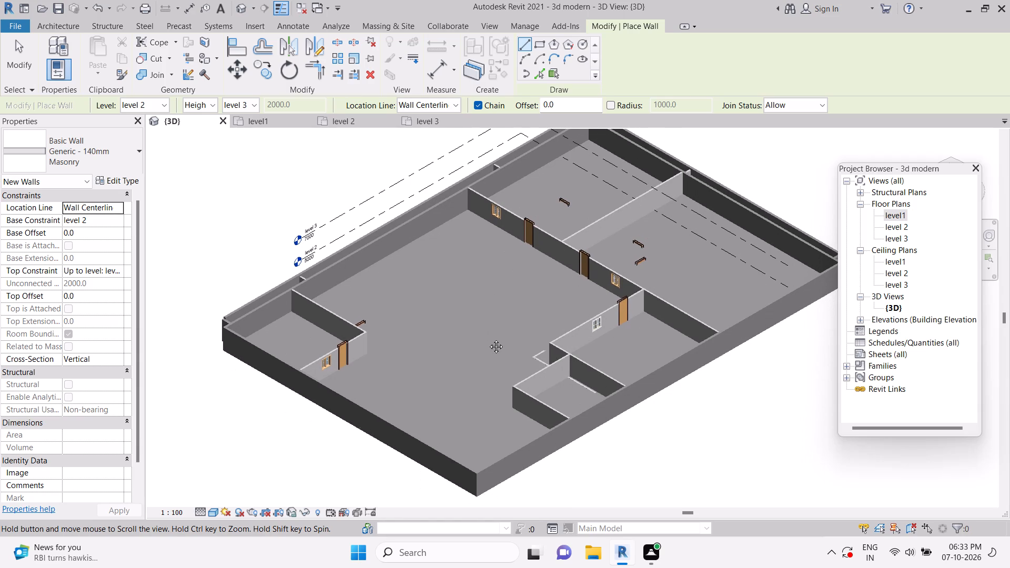
middle_click_drag(488, 339, 484, 347)
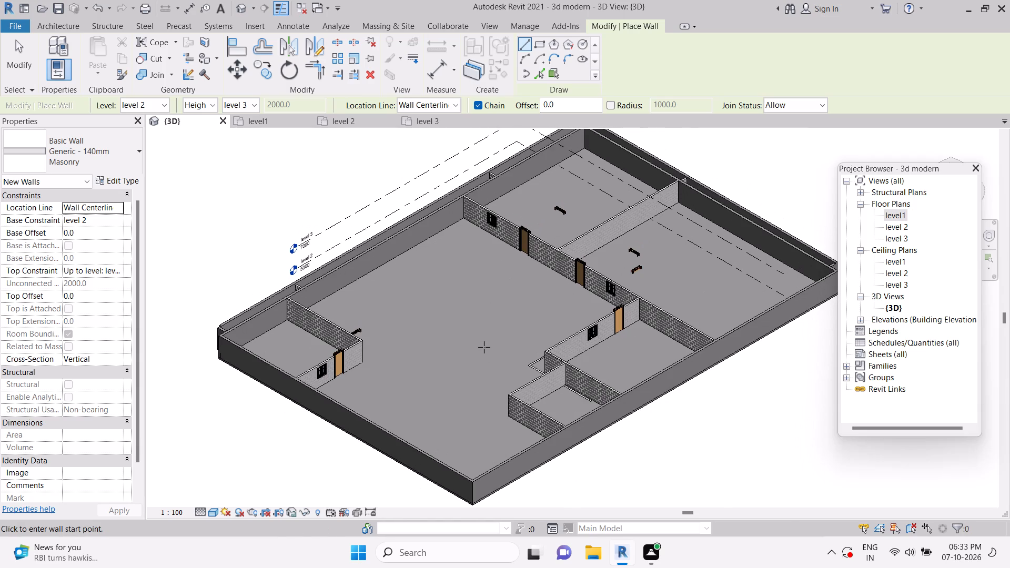
scroll(484, 347, "up", 1)
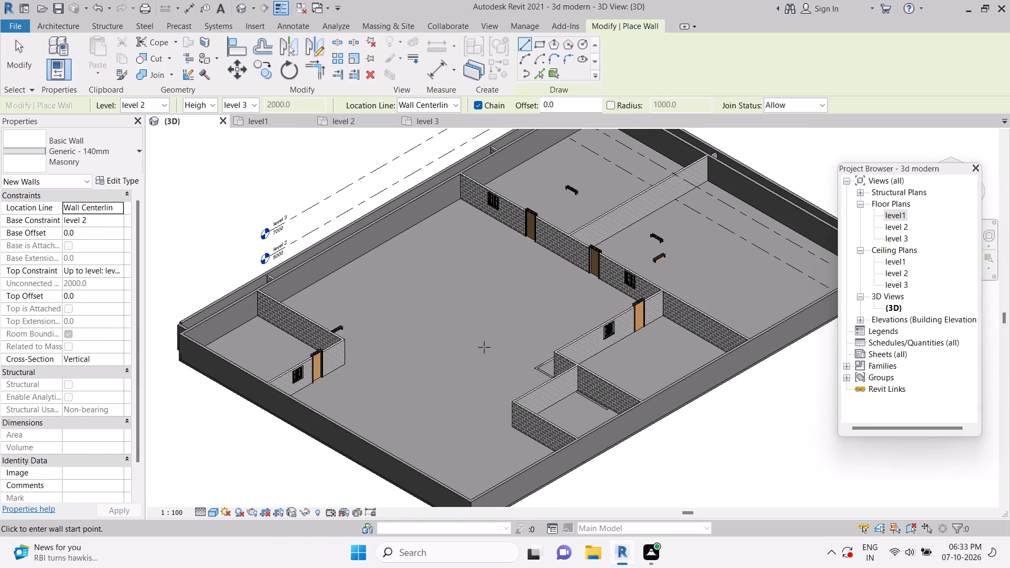
scroll(484, 347, "down", 2)
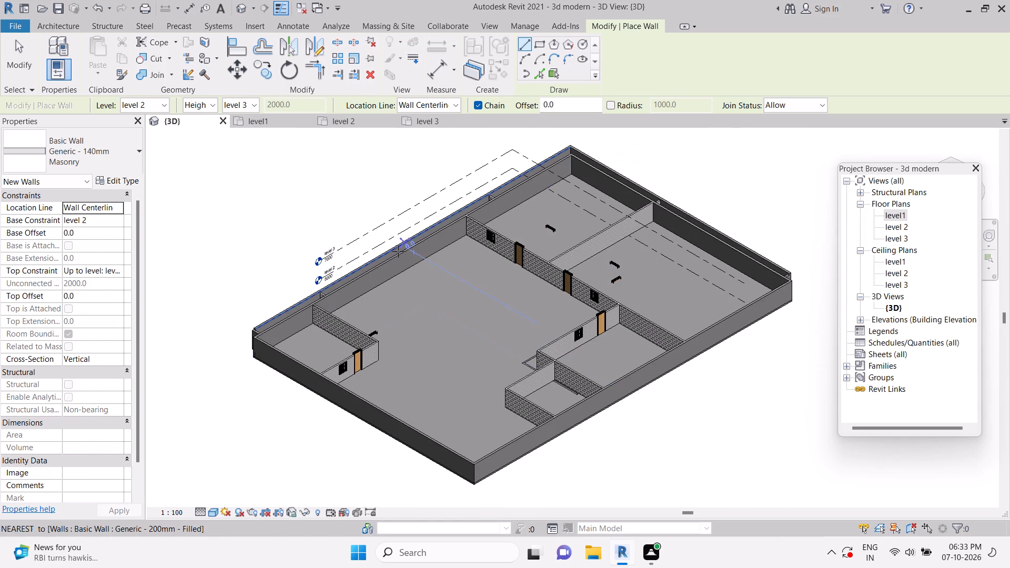
left_click(255, 121)
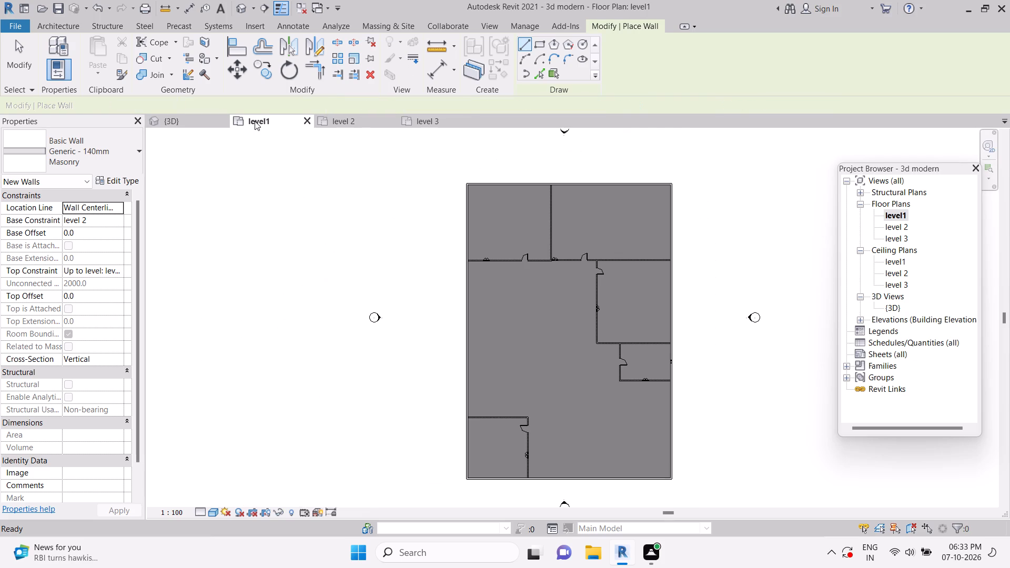
scroll(511, 281, "up", 1)
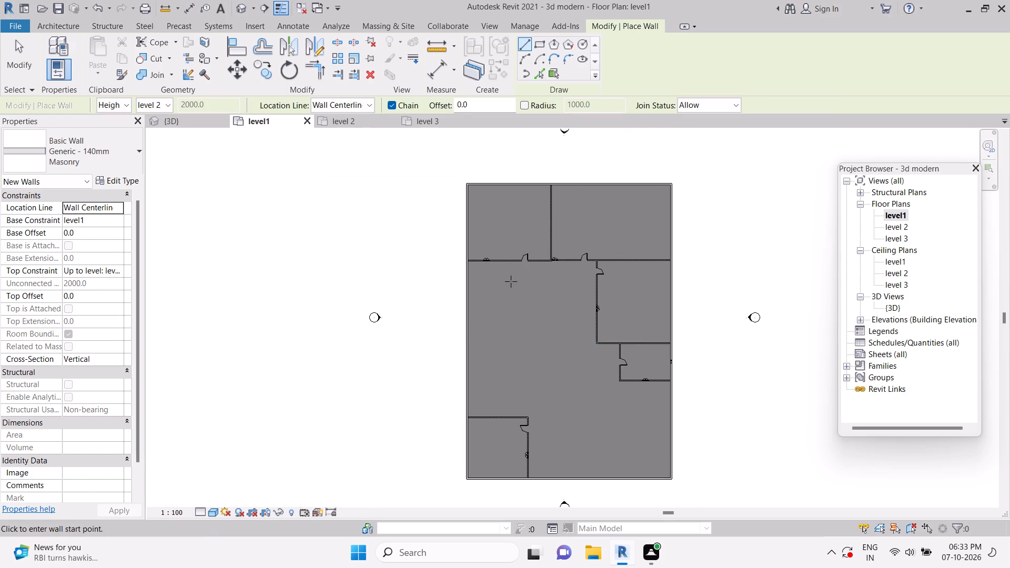
scroll(503, 286, "down", 1)
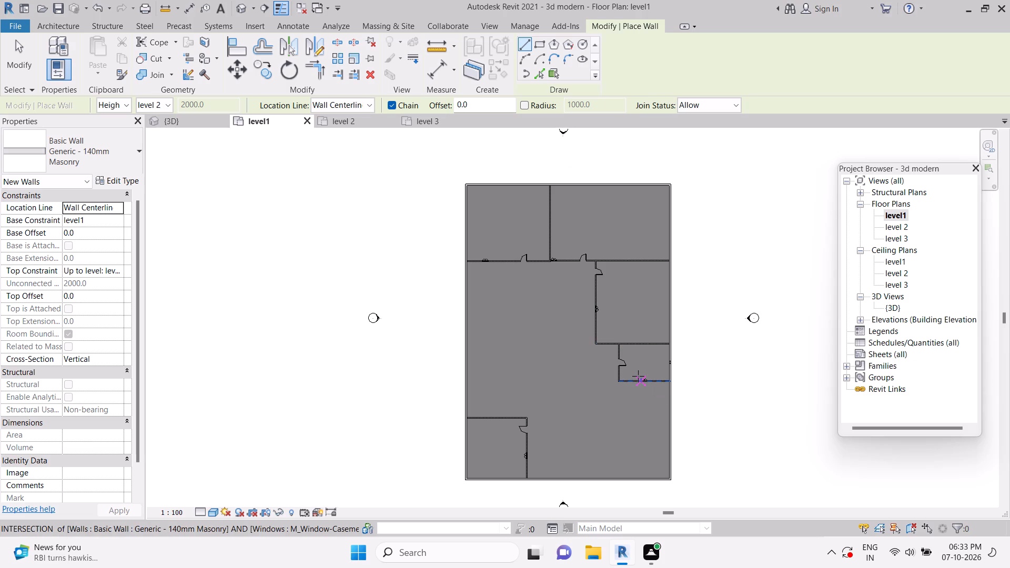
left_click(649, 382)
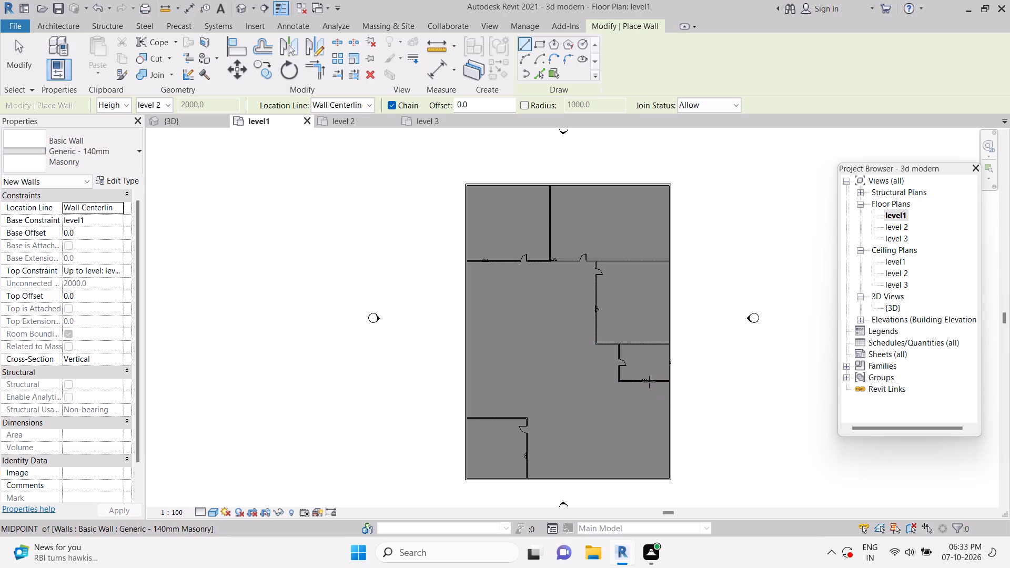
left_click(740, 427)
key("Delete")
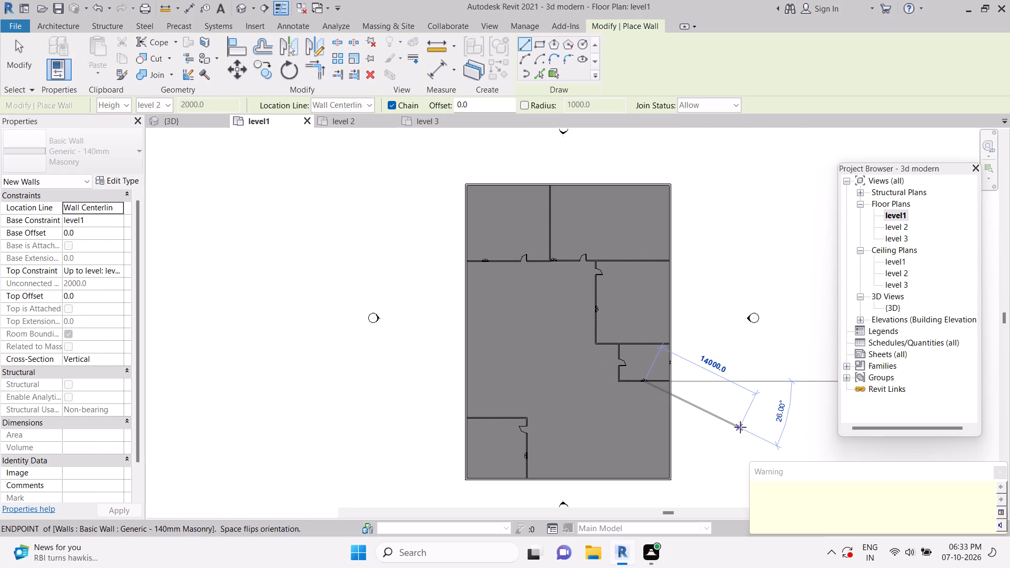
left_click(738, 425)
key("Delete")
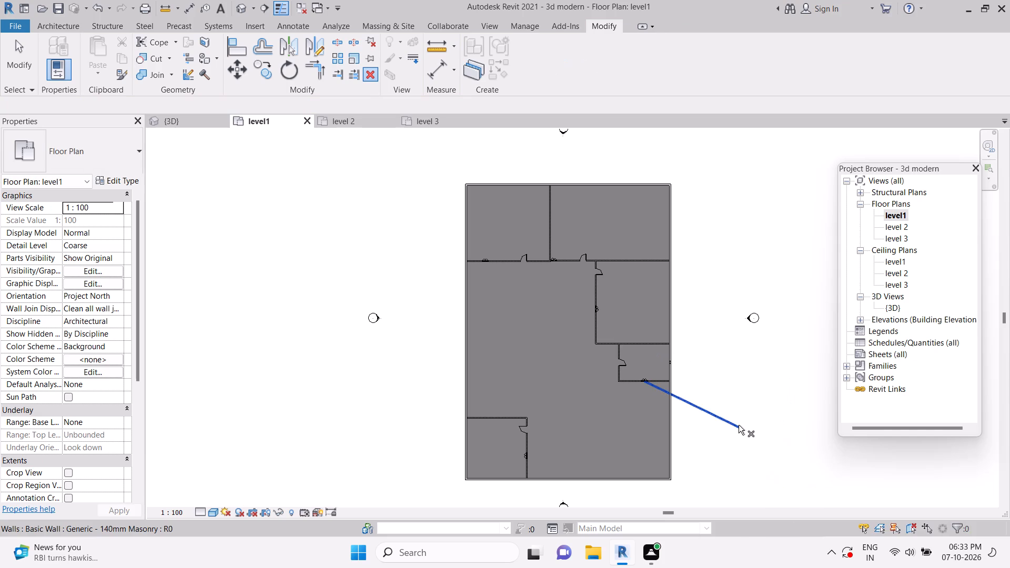
Delete the M_Window-Casement-Double 850 x 900mm window from the small room's lower horizontal wall on level1.
left_click(640, 380)
key("Delete")
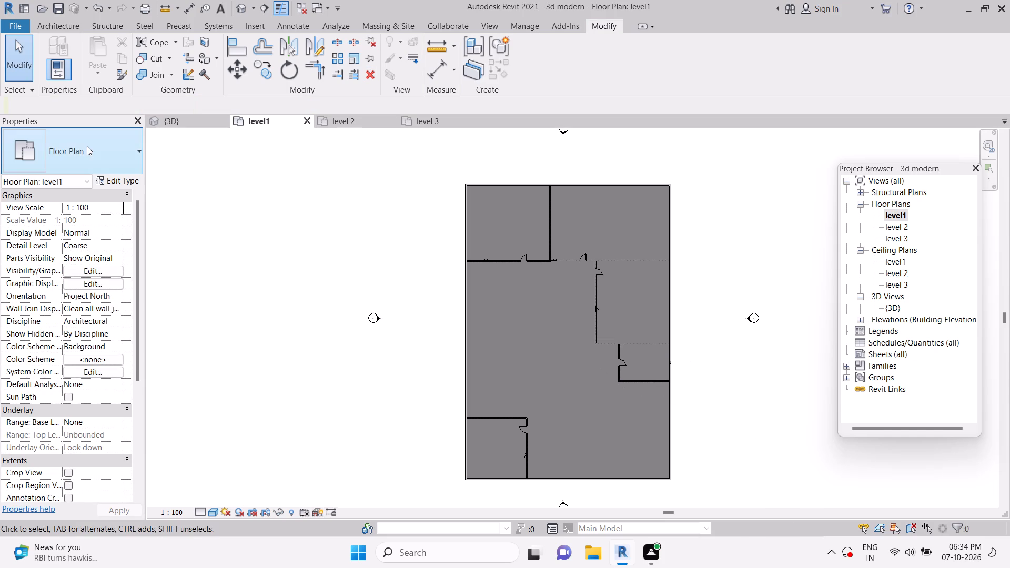
Place an M_Fixed 0406 x 0610mm window in the right exterior wall, just below the small room's existing window on level1.
left_click(65, 24)
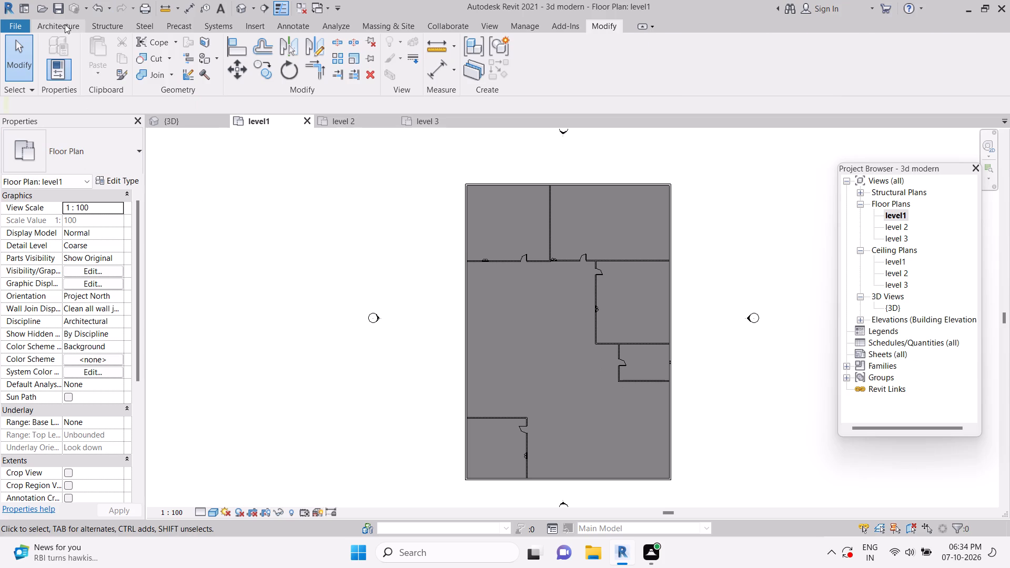
left_click(108, 50)
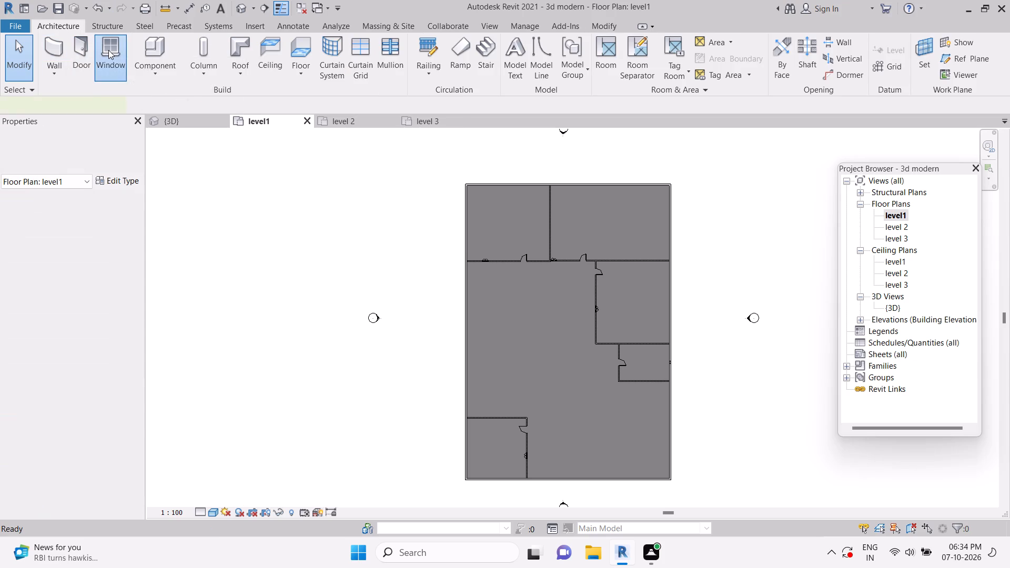
left_click(92, 151)
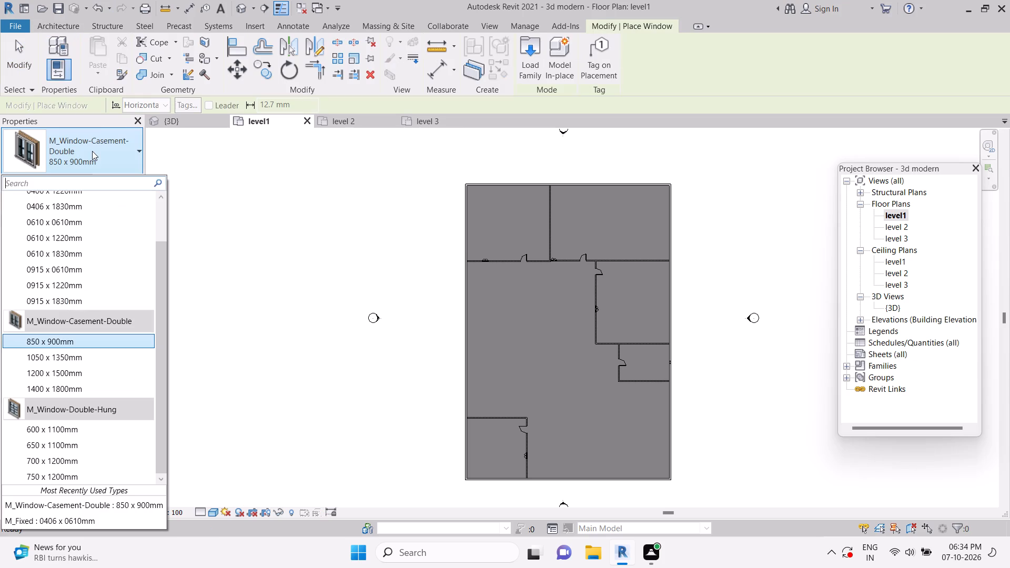
scroll(85, 207, "down", 2)
scroll(85, 207, "up", 3)
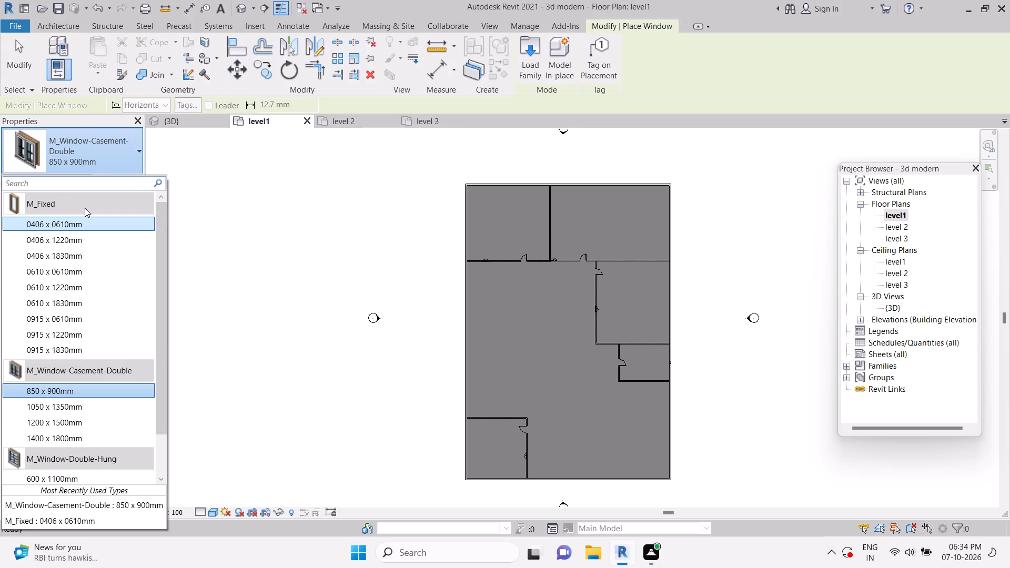
scroll(85, 208, "up", 1)
left_click(97, 230)
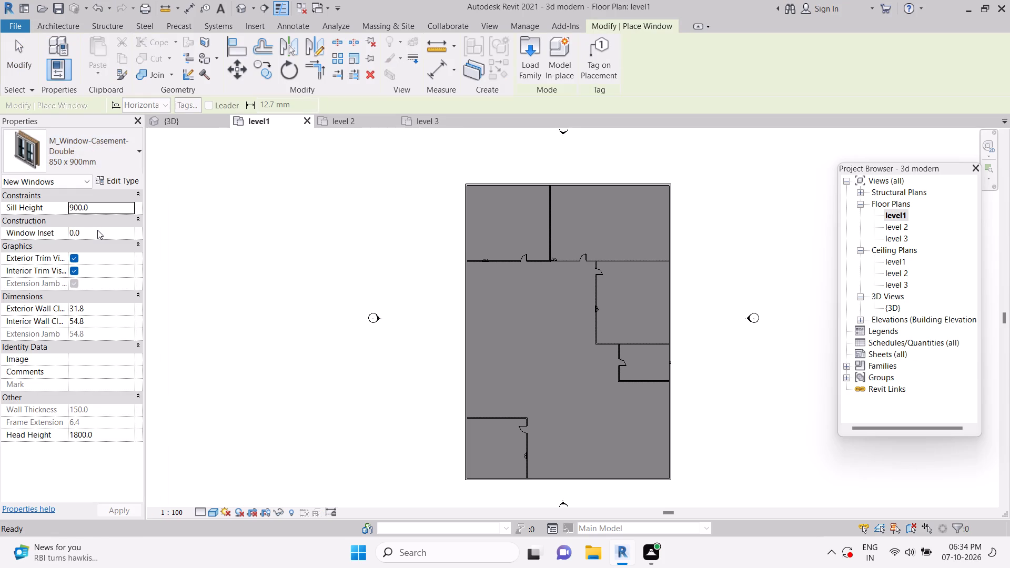
left_click(664, 371)
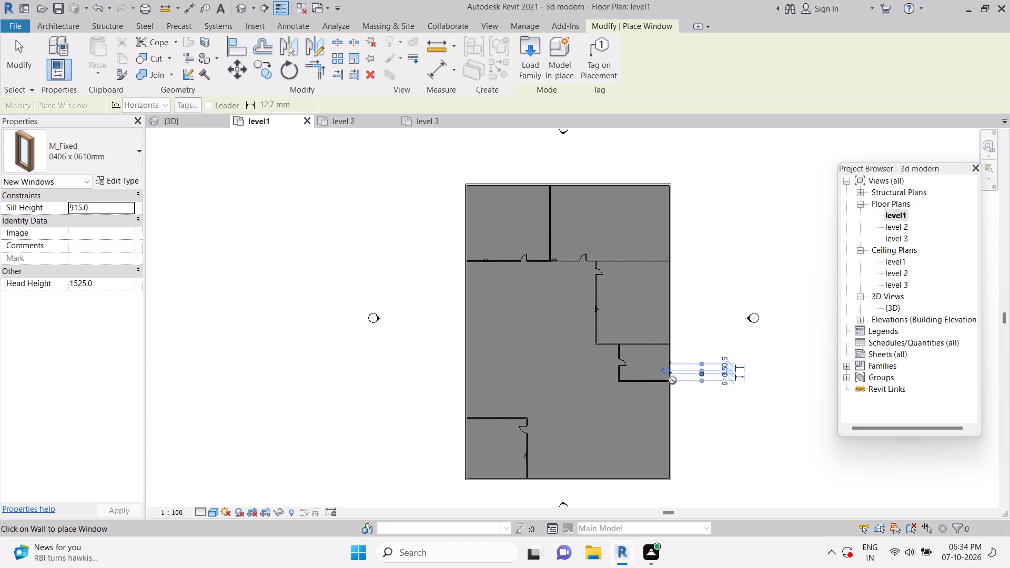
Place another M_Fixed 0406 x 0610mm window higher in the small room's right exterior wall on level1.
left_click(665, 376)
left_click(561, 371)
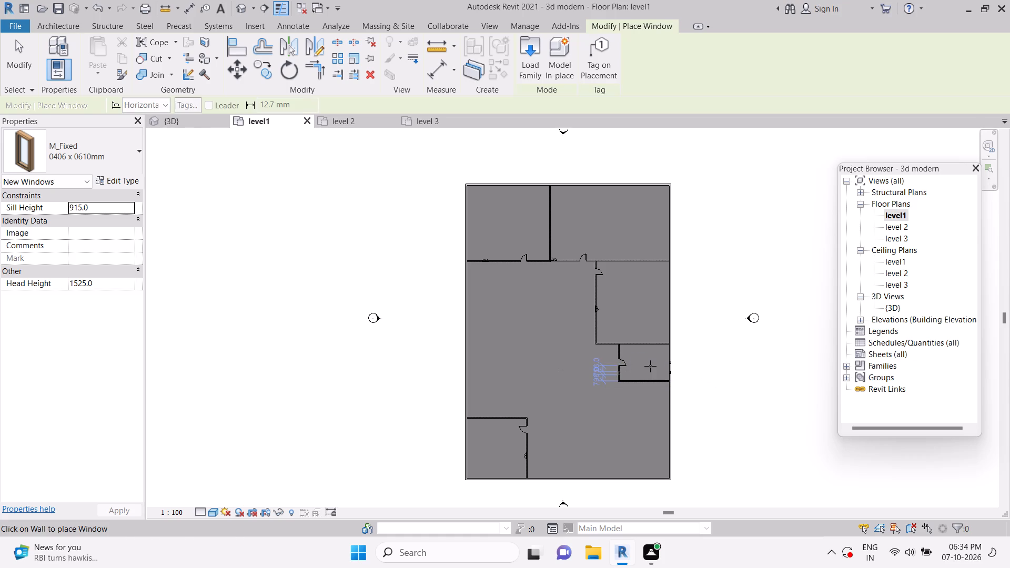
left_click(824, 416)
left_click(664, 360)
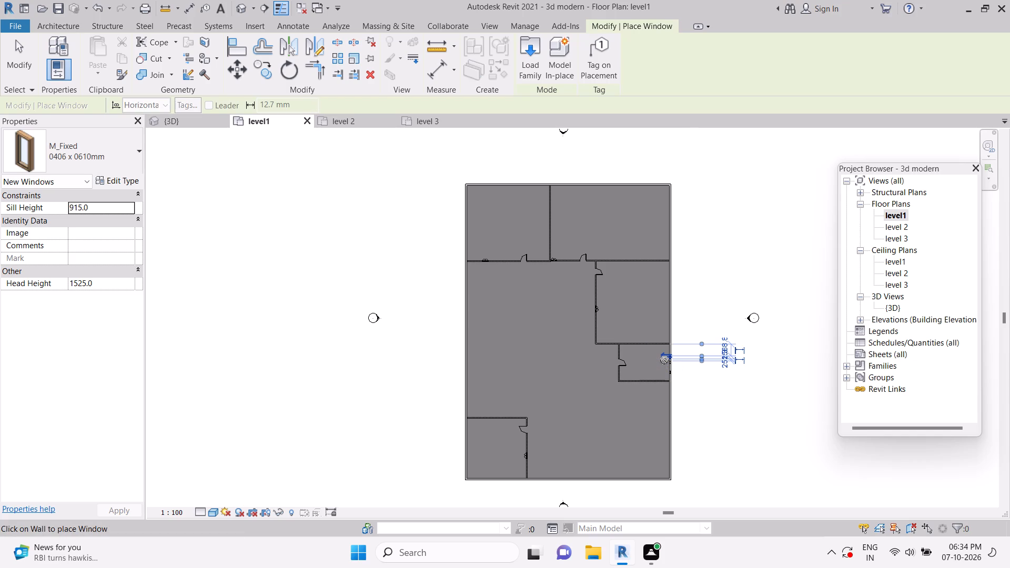
Delete the upper window in the small room's right exterior wall on level1, keeping the lower M_Fixed 0406 x 0610mm one.
key("Delete")
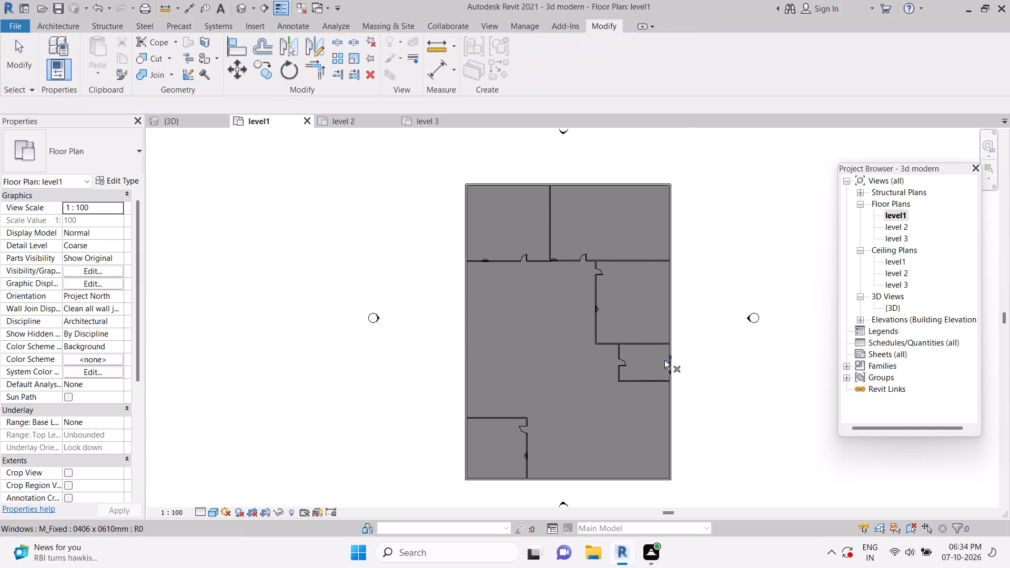
left_click(771, 361)
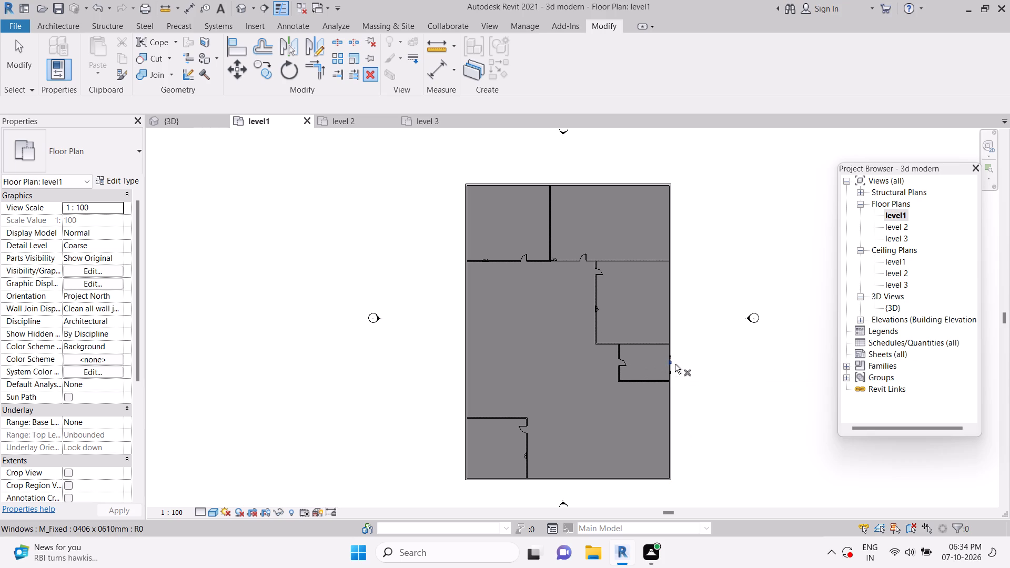
left_click_drag(669, 364, 672, 370)
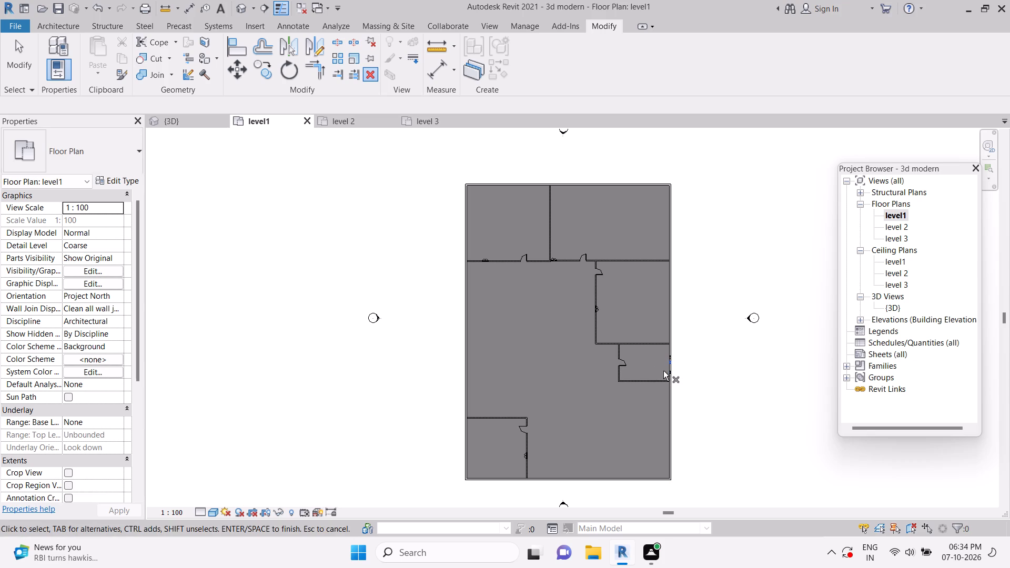
key("Delete")
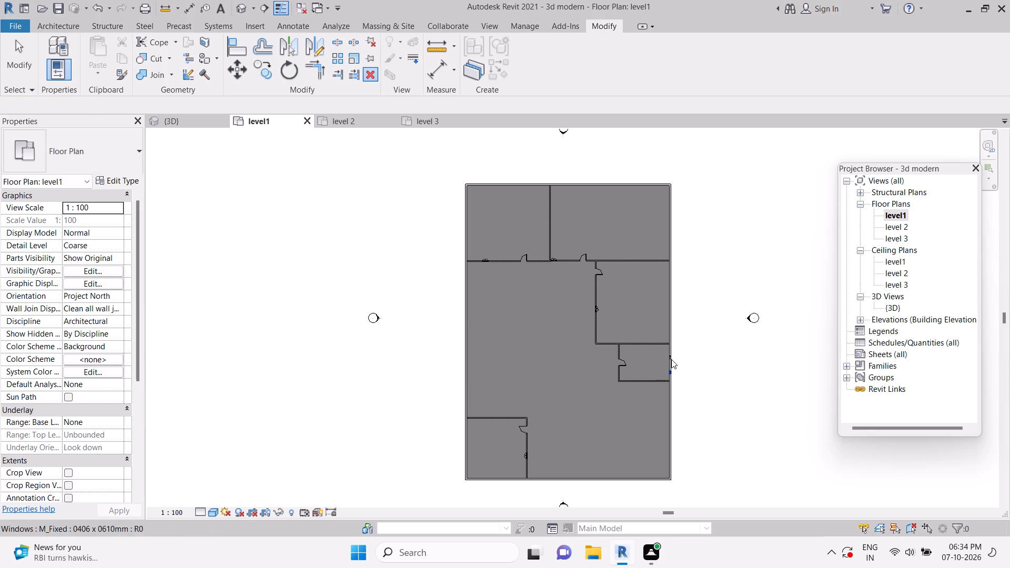
left_click(669, 358)
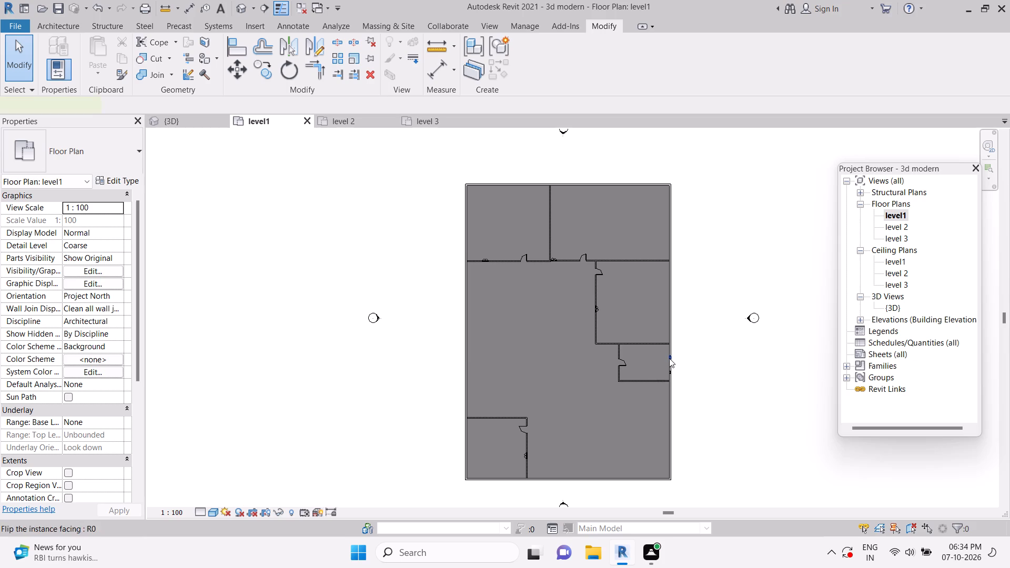
key("Delete")
left_click(669, 371)
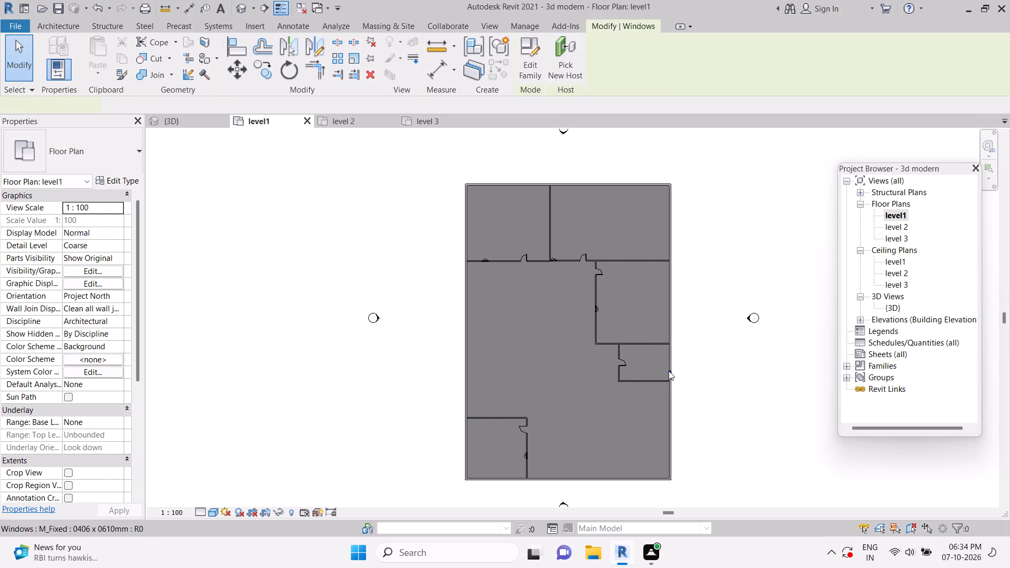
left_click(675, 370)
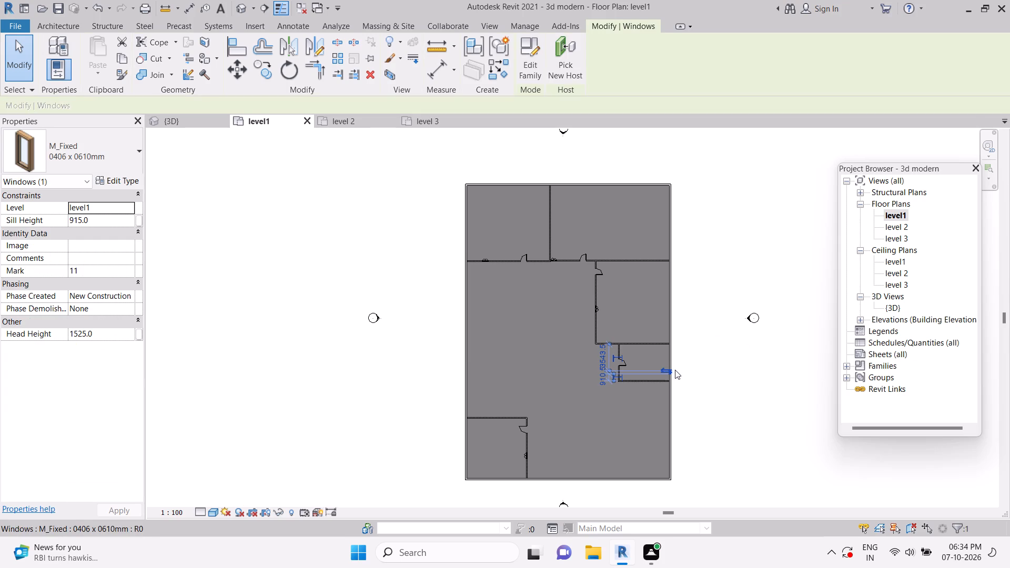
left_click(676, 370)
left_click_drag(322, 339, 331, 354)
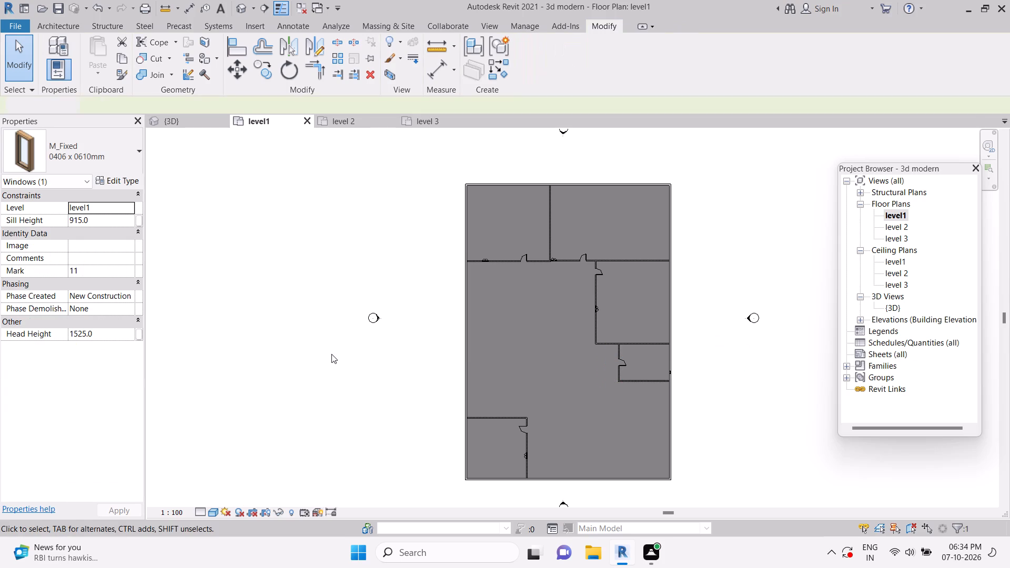
On level 2, place an M_Single-Flush 0762 x 2134mm door midway along the small room's left wall, about 2549 mm from each end.
left_click(353, 118)
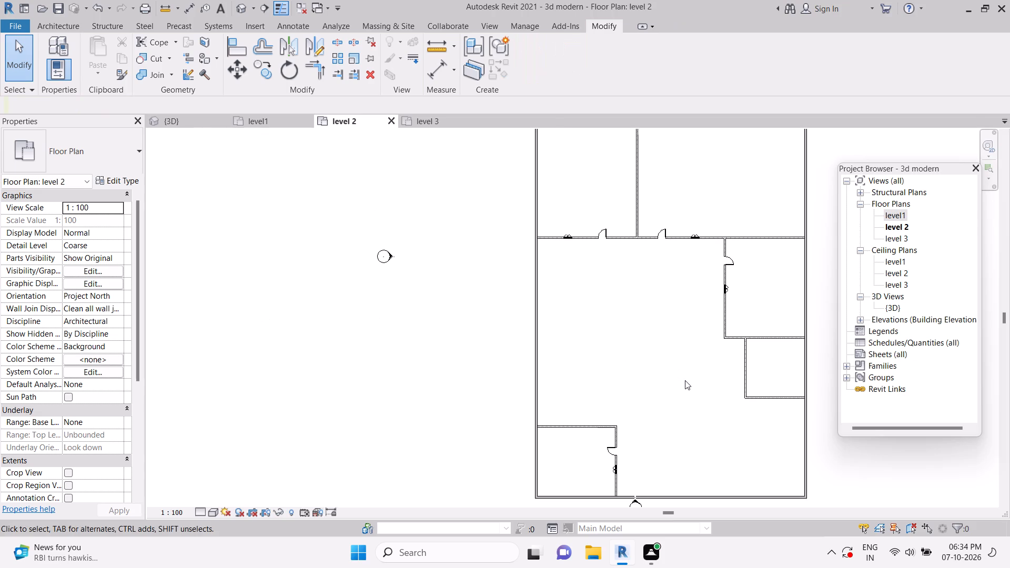
left_click(69, 27)
left_click(88, 49)
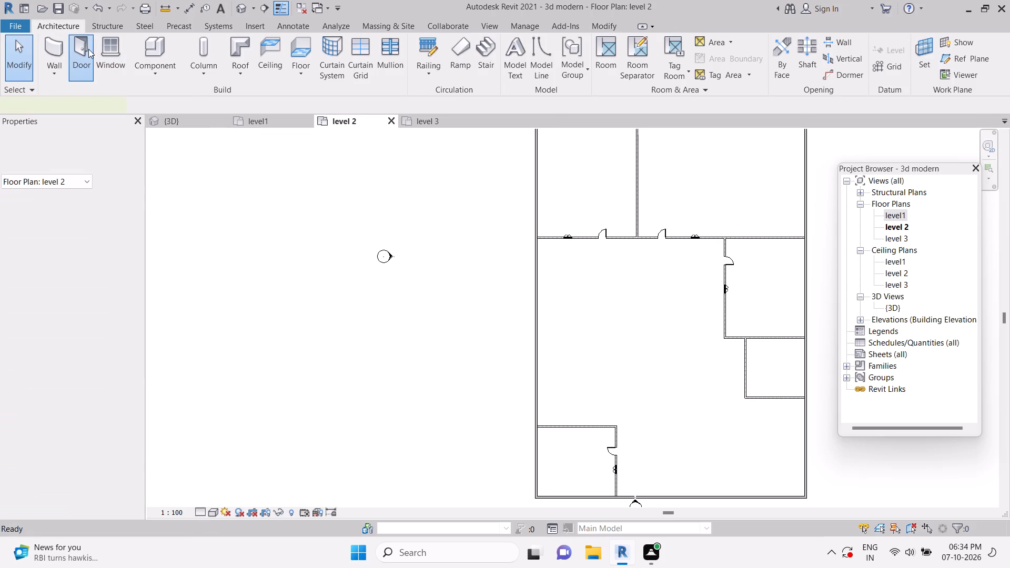
left_click(90, 137)
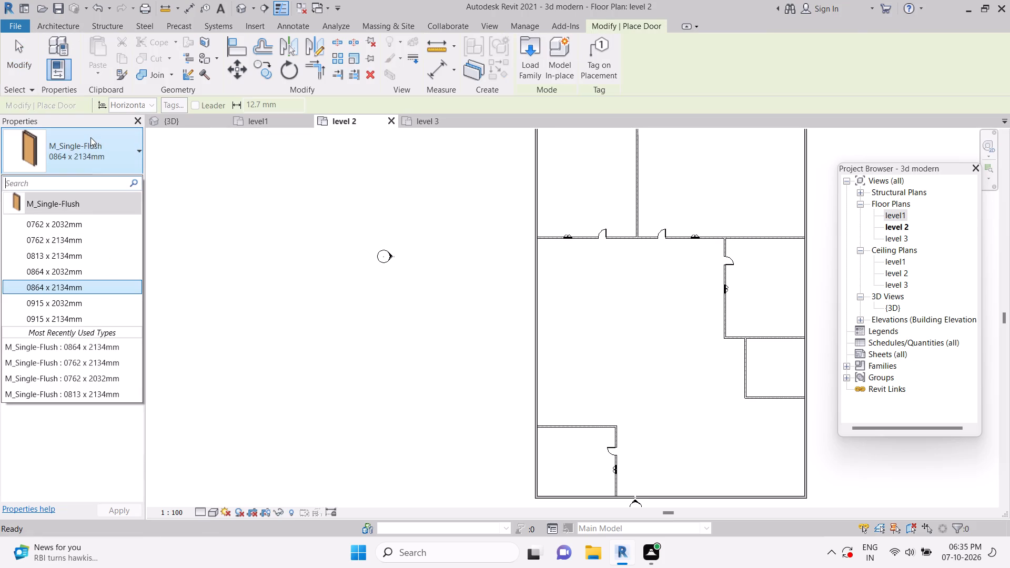
left_click(90, 234)
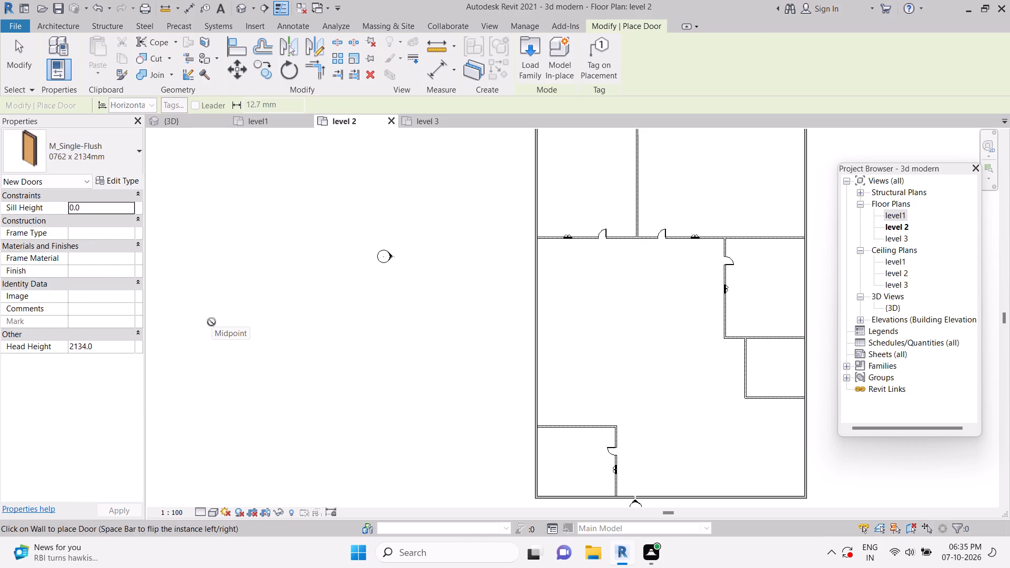
left_click(750, 372)
left_click(405, 417)
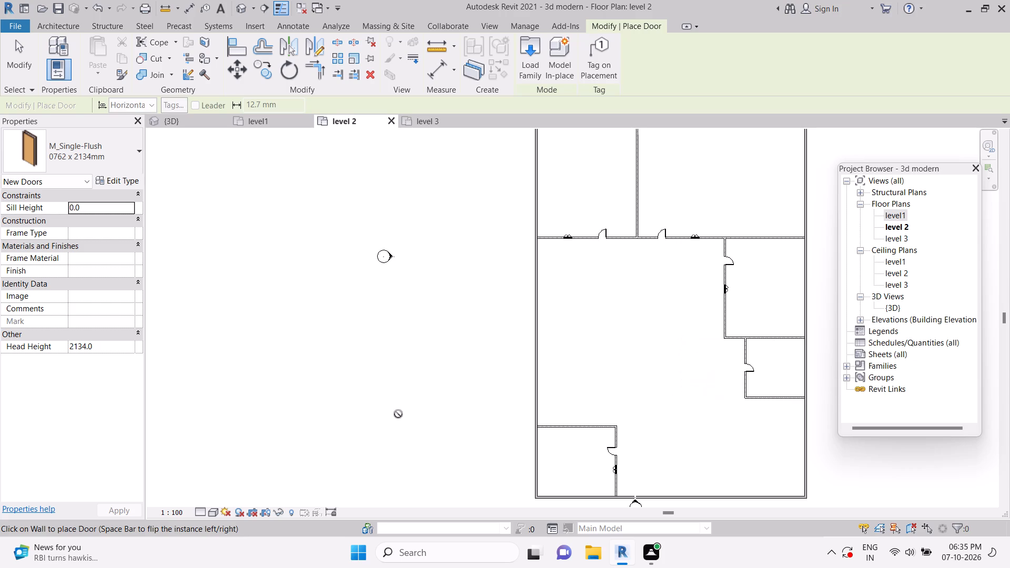
left_click(64, 22)
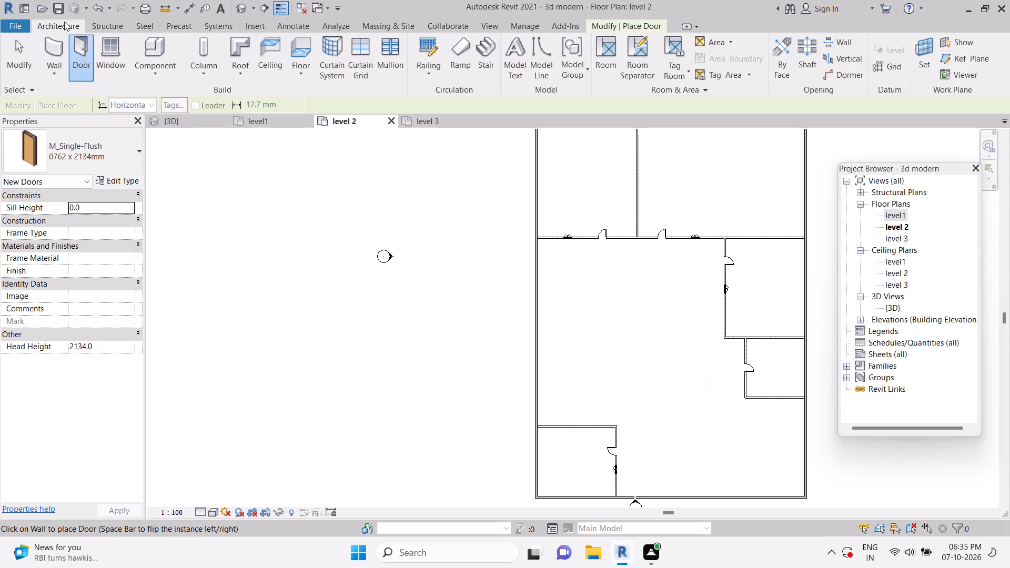
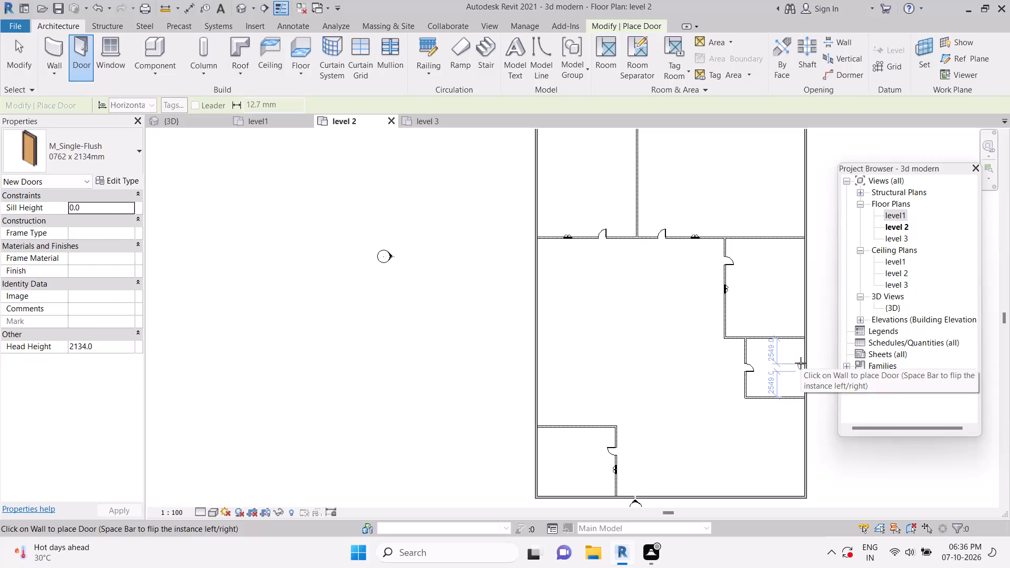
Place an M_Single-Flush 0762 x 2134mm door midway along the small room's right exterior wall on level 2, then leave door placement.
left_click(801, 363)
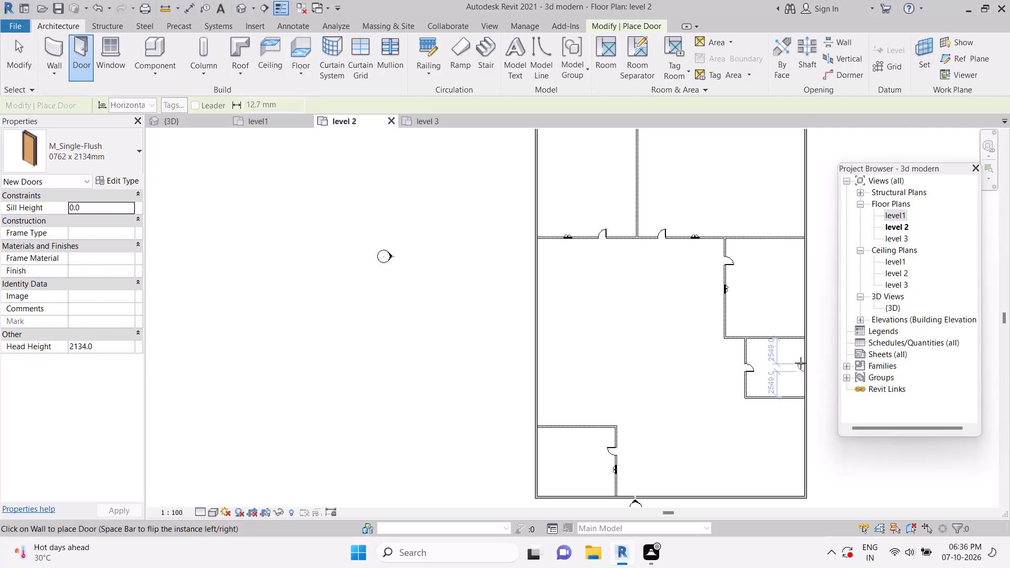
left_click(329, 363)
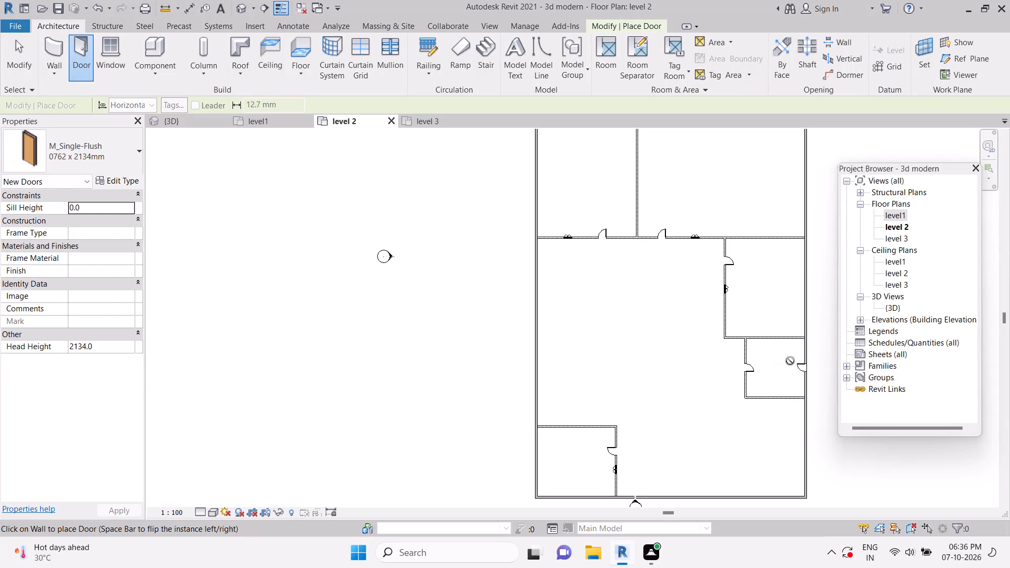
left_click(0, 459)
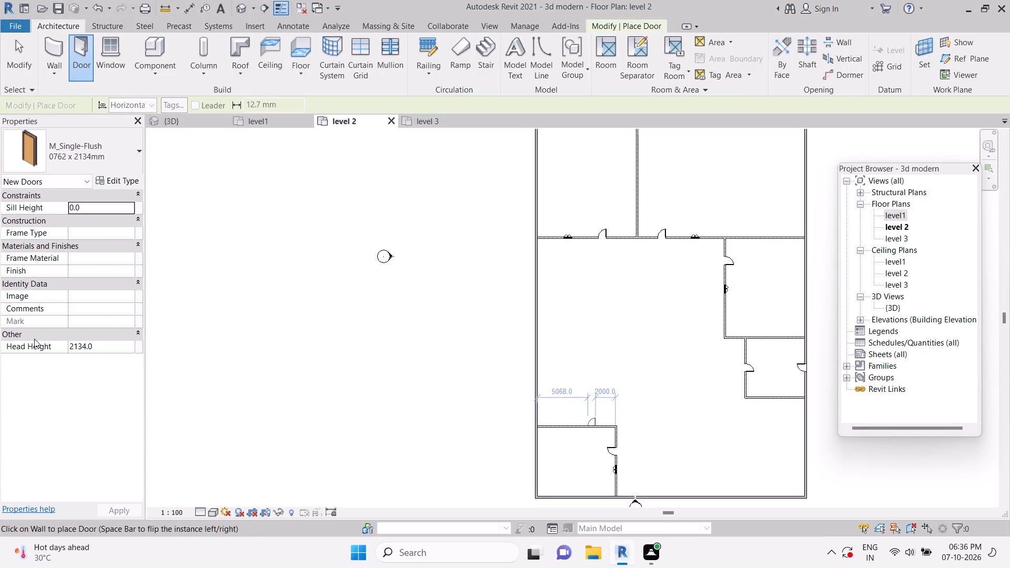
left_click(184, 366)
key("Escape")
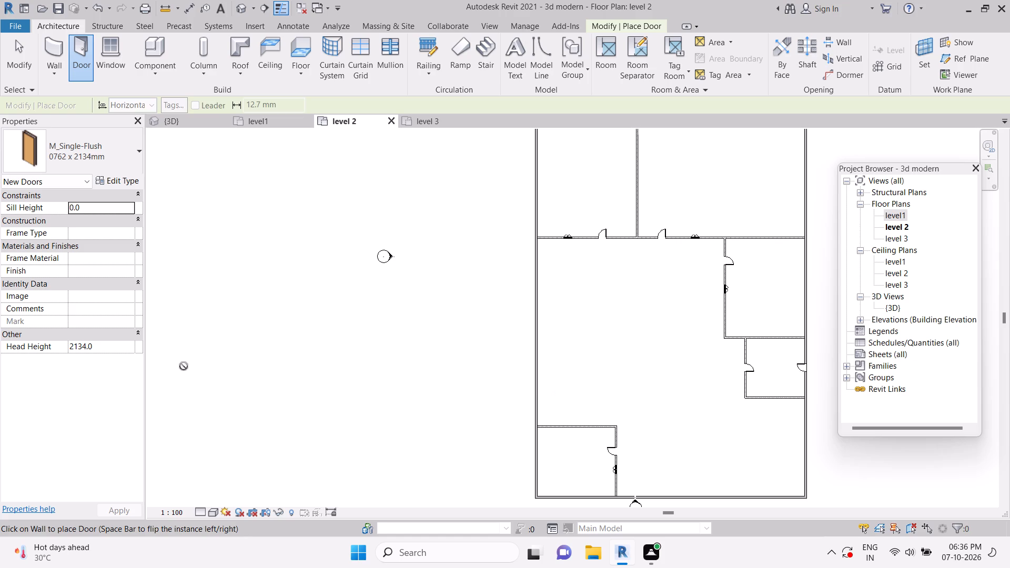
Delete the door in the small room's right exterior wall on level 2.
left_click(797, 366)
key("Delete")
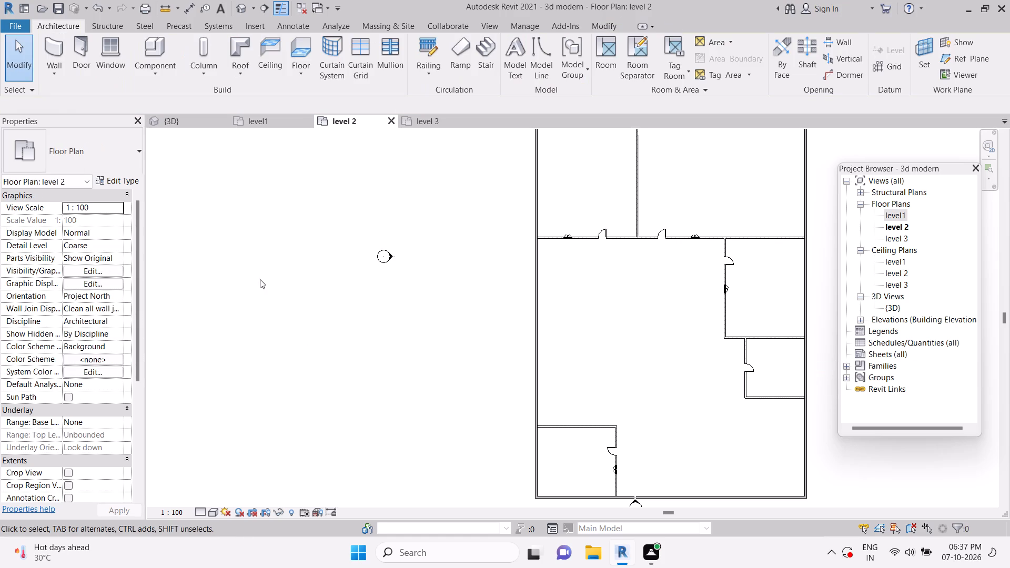
Place an M_Fixed 0406 x 0610mm window in the small room's right exterior wall on level 2, about 4454 mm from its upper wall.
left_click(115, 50)
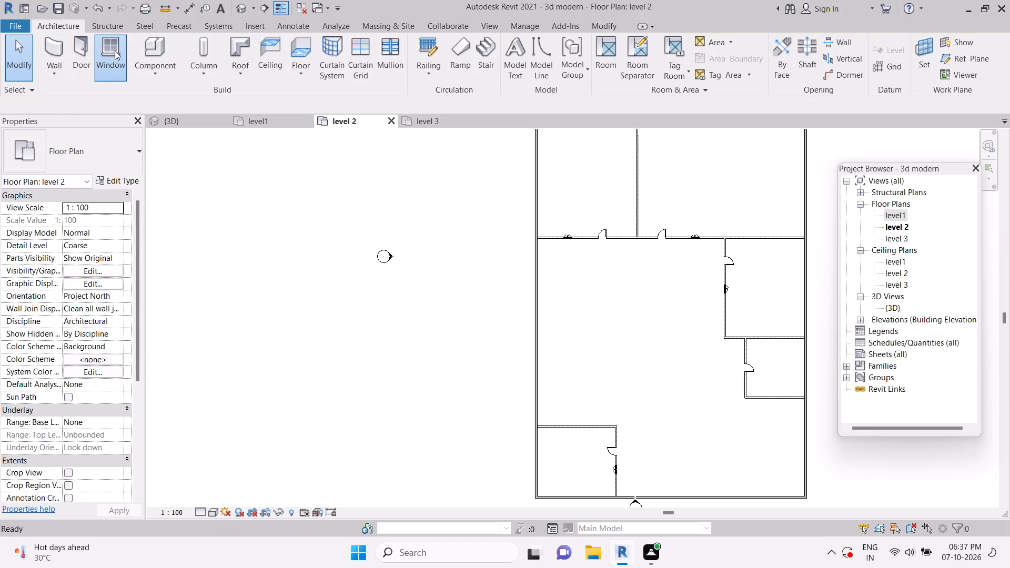
left_click(110, 164)
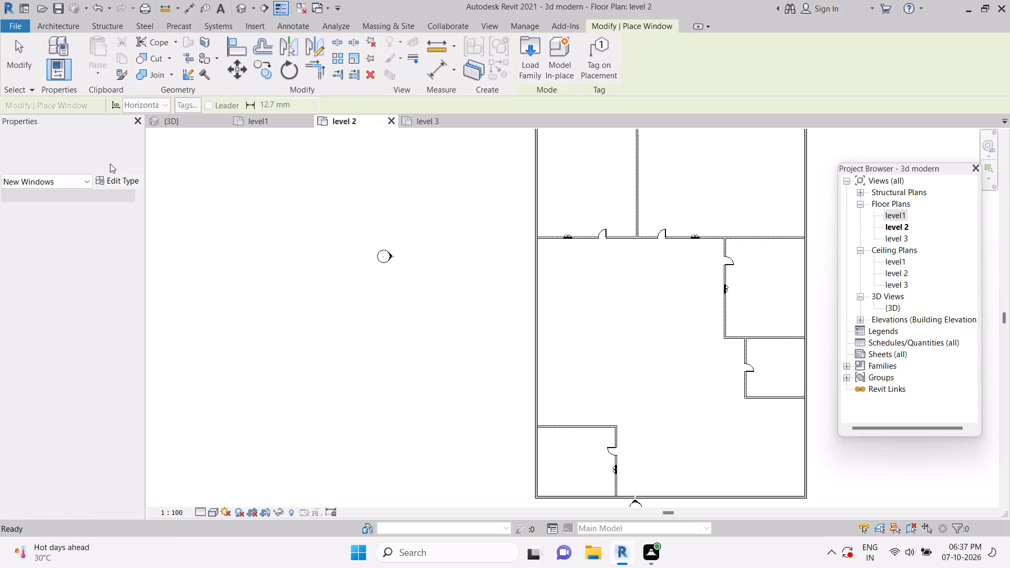
left_click(125, 225)
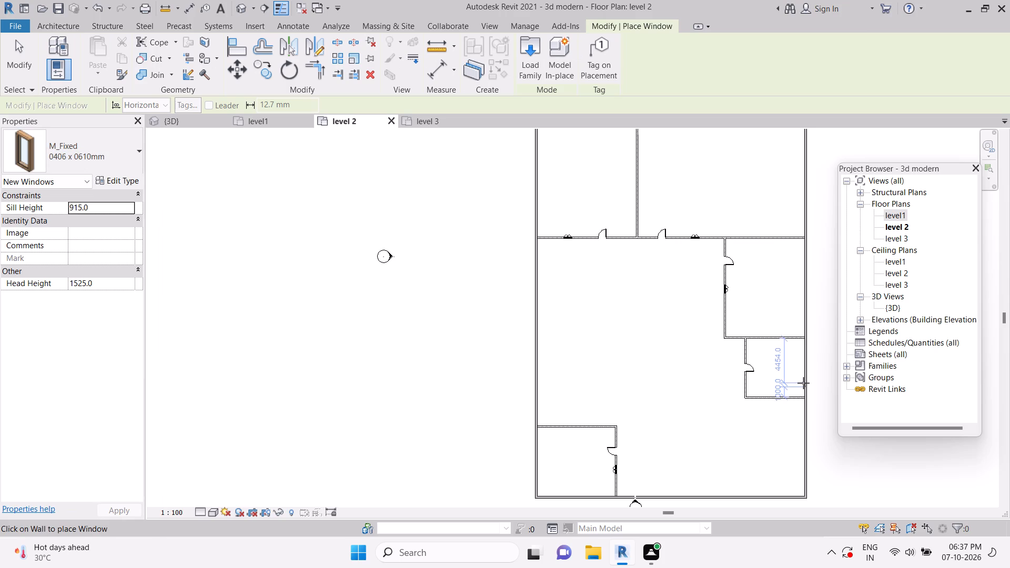
left_click(803, 383)
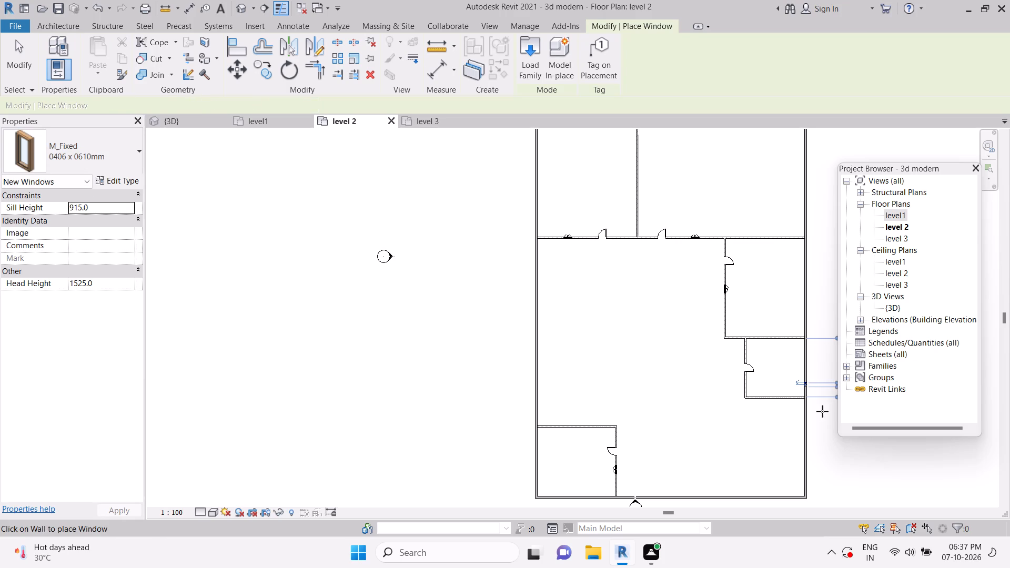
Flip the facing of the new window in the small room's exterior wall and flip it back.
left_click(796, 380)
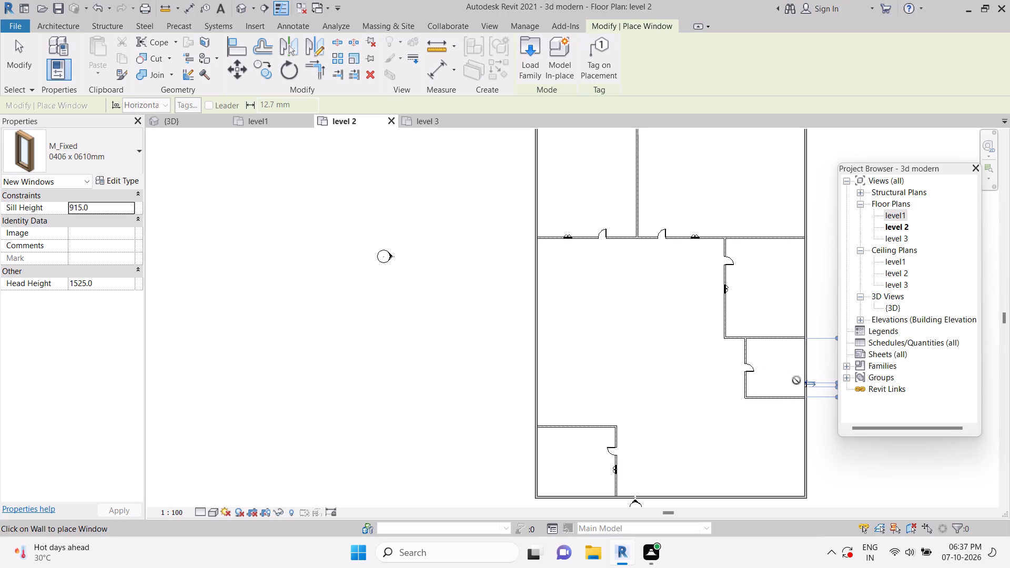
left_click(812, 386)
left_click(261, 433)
Examine the doors, windows and partition rooms in the 3D view, including the small corner room up close.
left_click(292, 126)
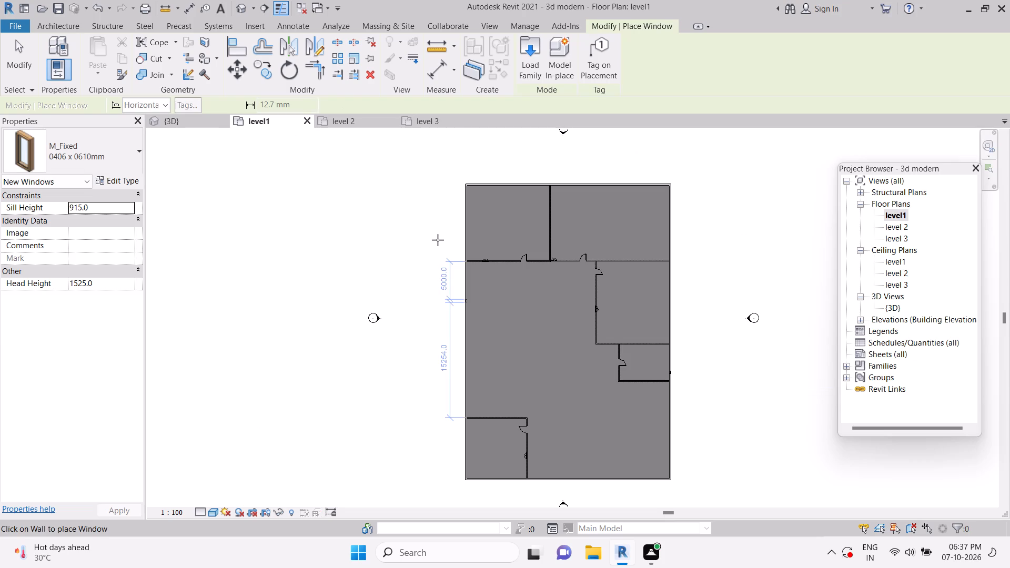
left_click(186, 125)
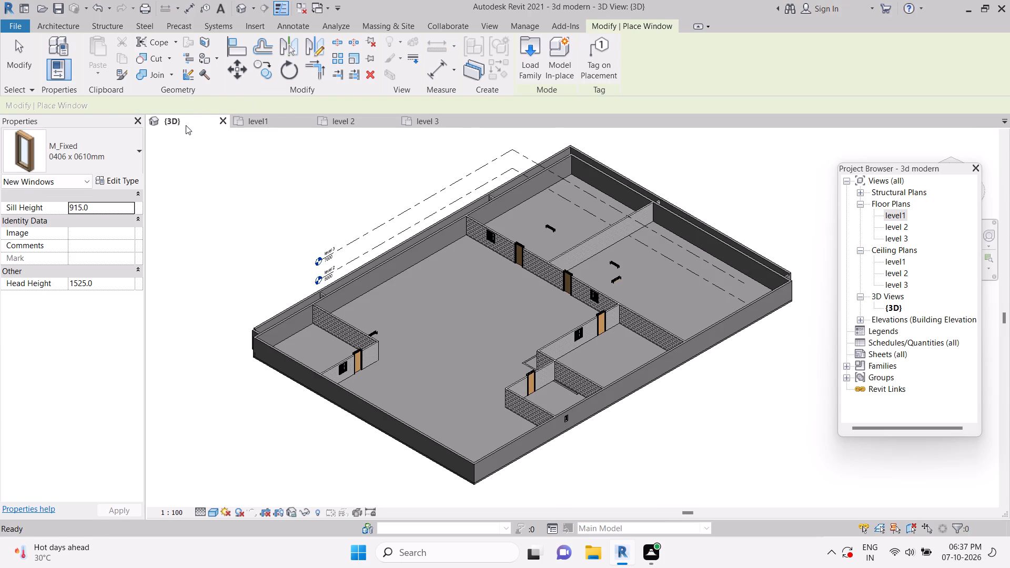
scroll(378, 326, "up", 1)
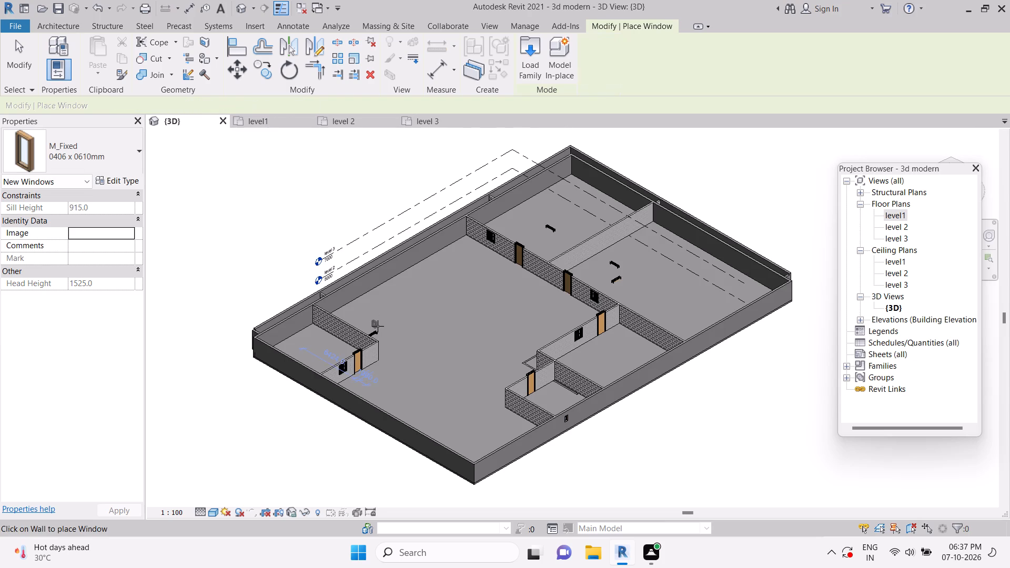
scroll(378, 326, "up", 1)
scroll(378, 326, "down", 2)
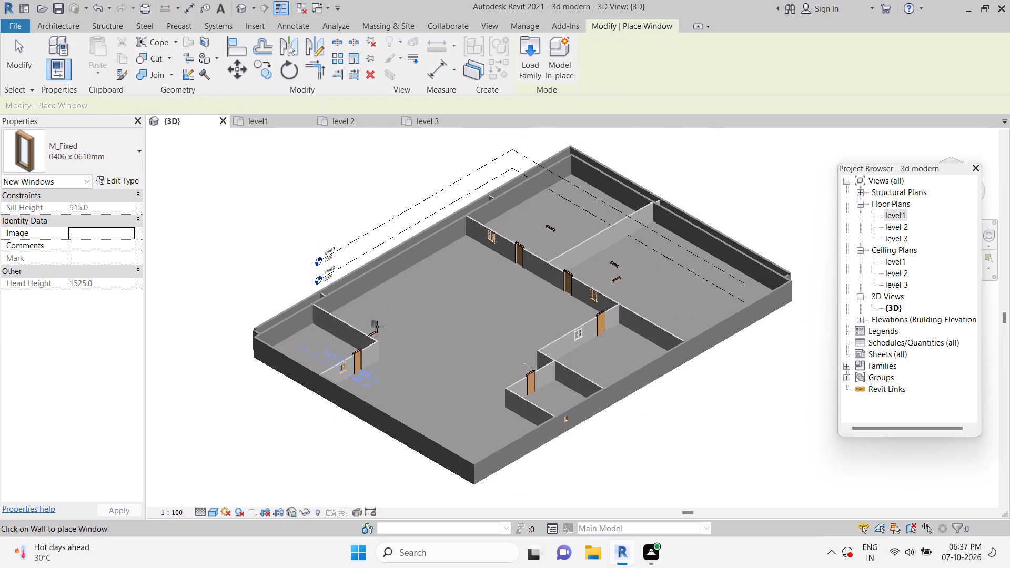
left_click(251, 431)
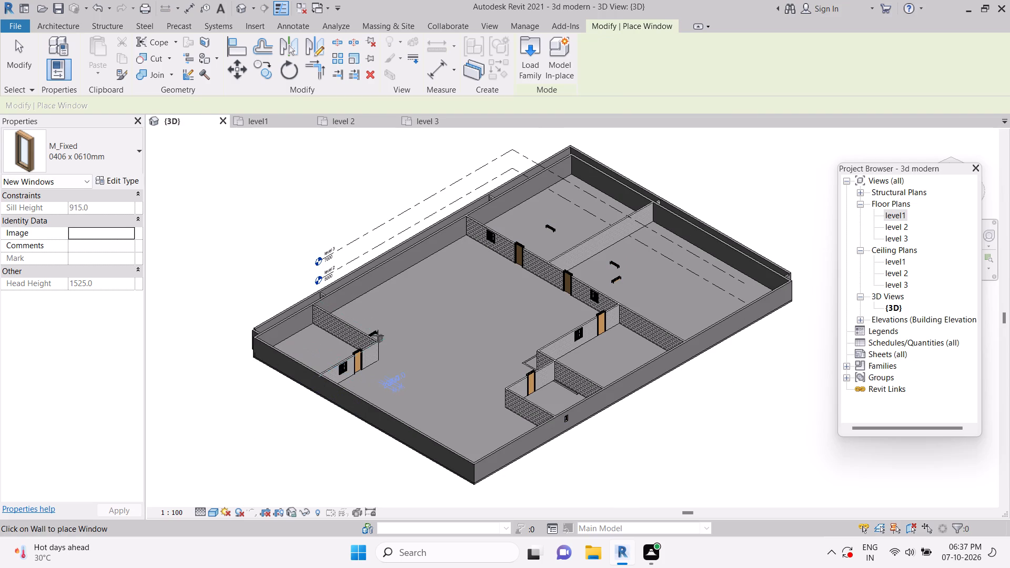
scroll(259, 437, "up", 6)
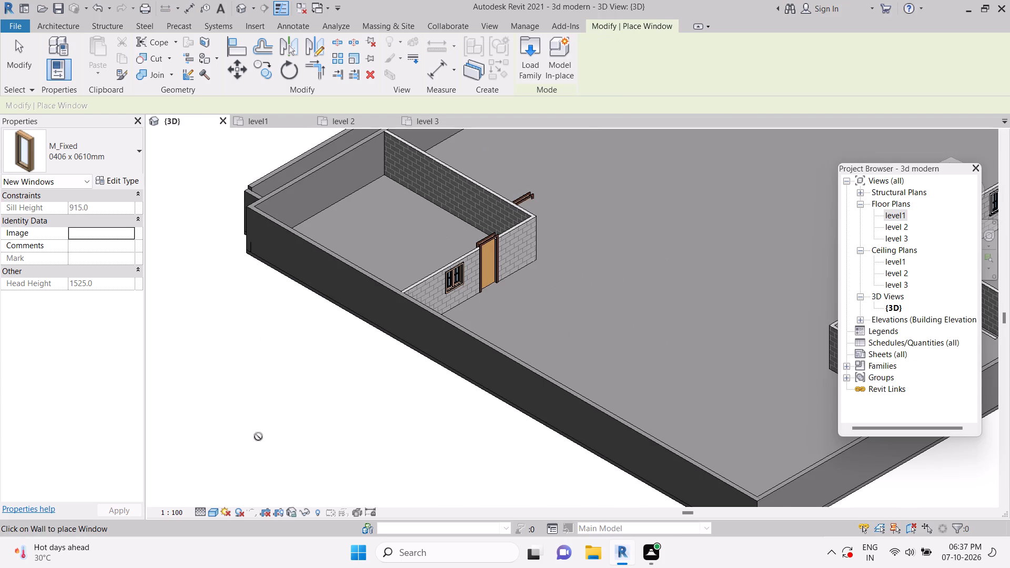
scroll(258, 437, "up", 2)
scroll(258, 437, "down", 2)
scroll(258, 437, "up", 1)
scroll(258, 437, "down", 2)
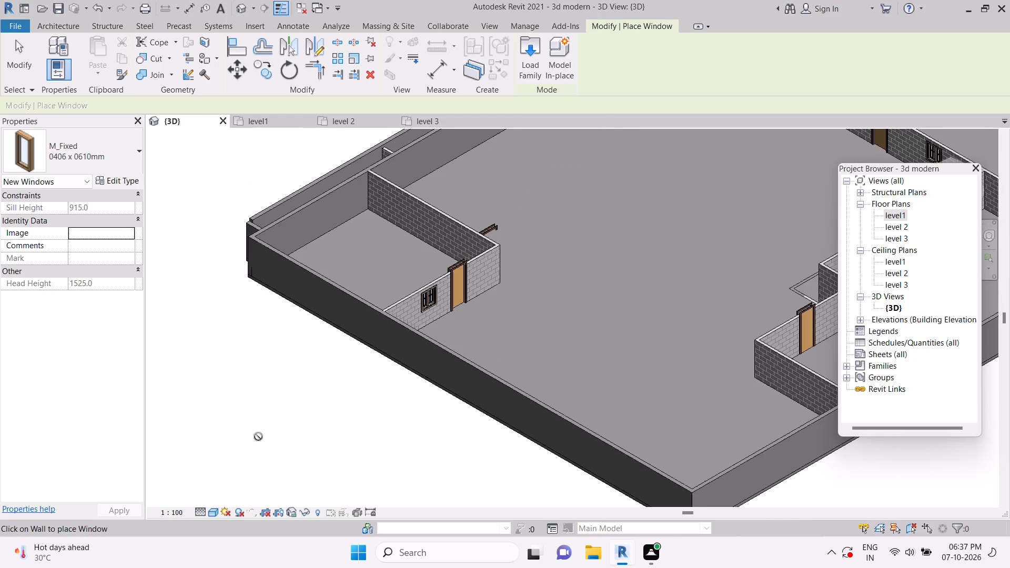
scroll(258, 437, "down", 3)
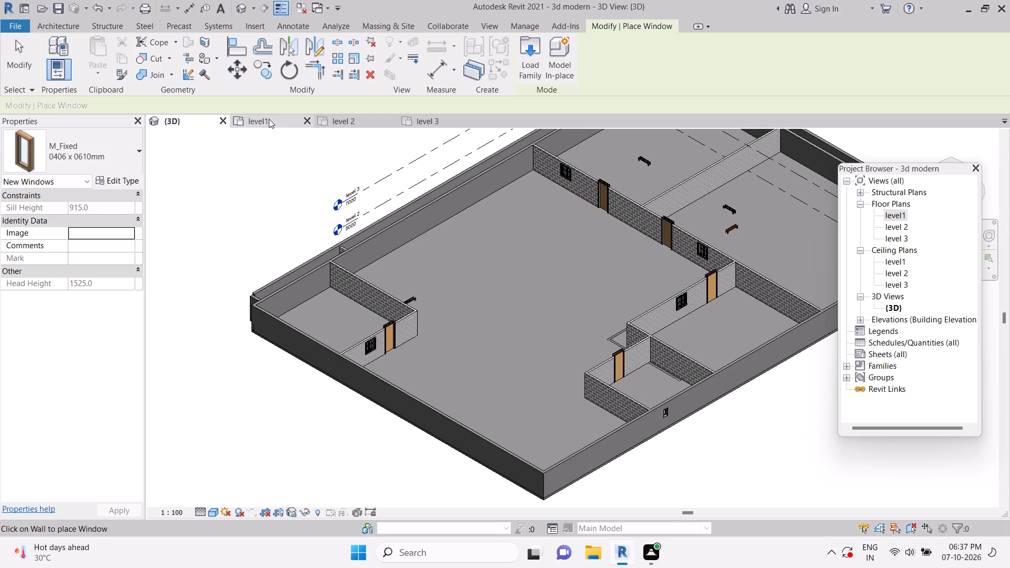
Return to the level1 floor plan.
left_click(269, 119)
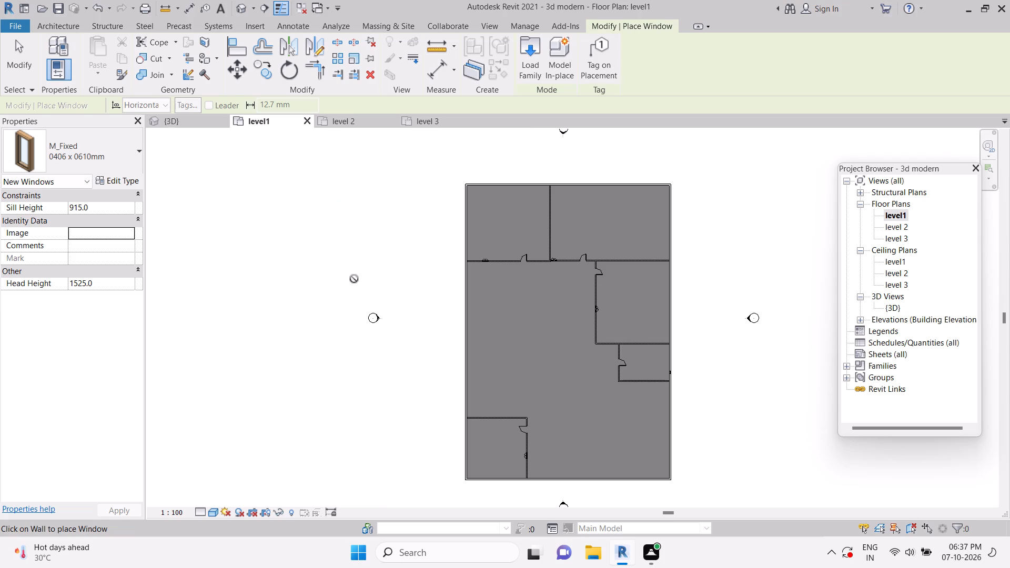
scroll(354, 279, "down", 2)
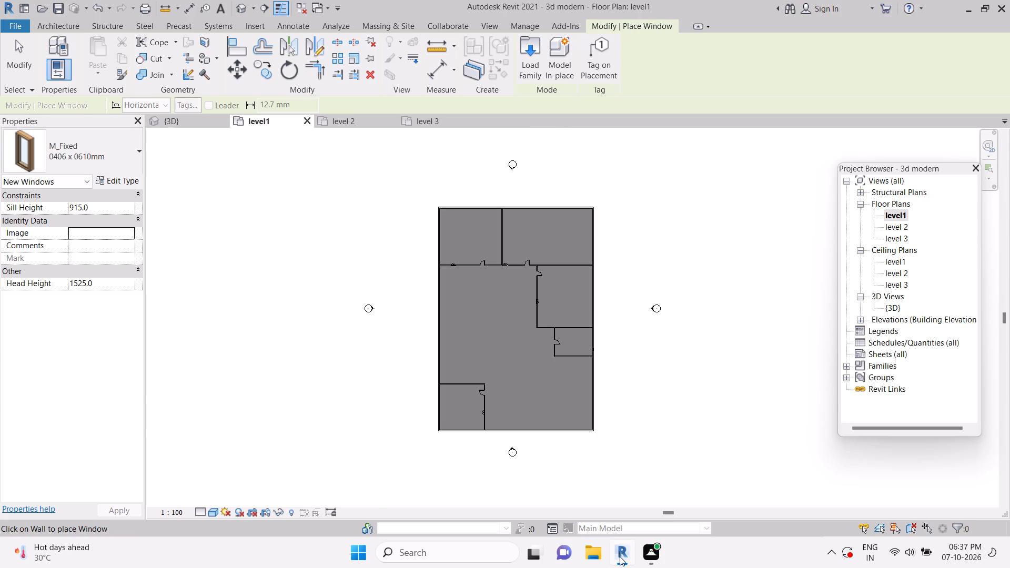
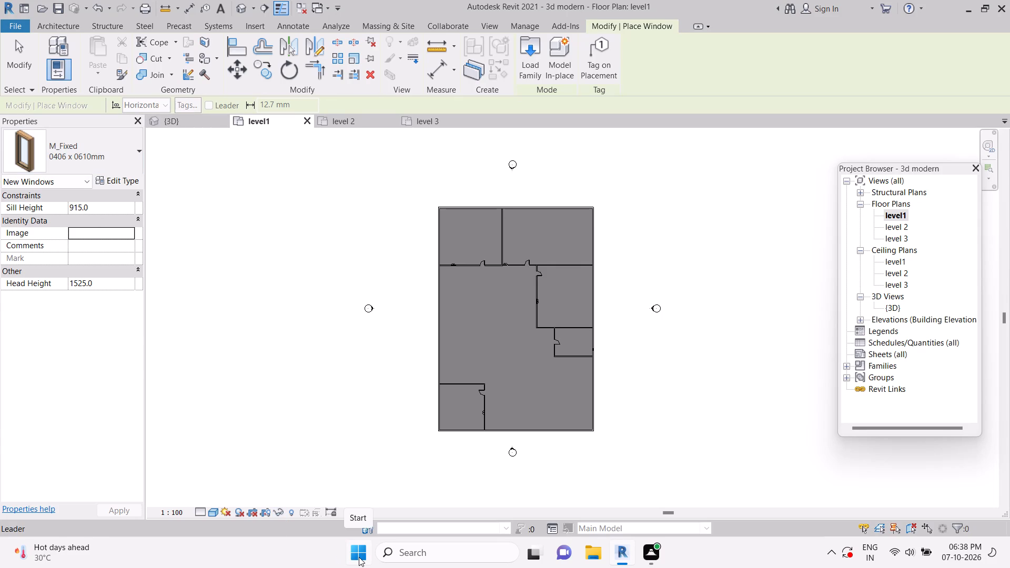
Create a Generic - 400mm roof by footprint on level1 from the four exterior walls, with all edges sloped at 30°.
left_click(299, 417)
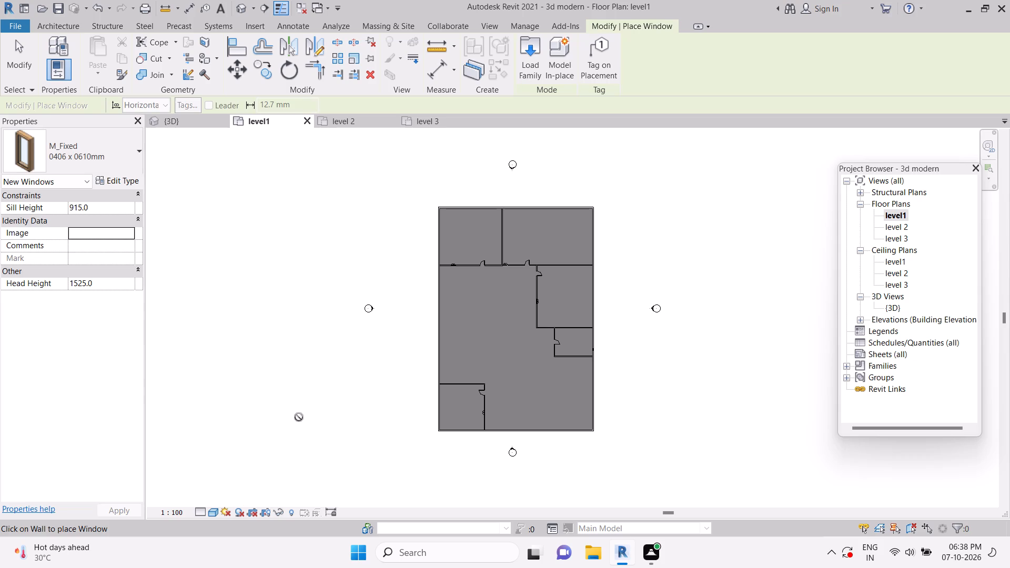
left_click(73, 25)
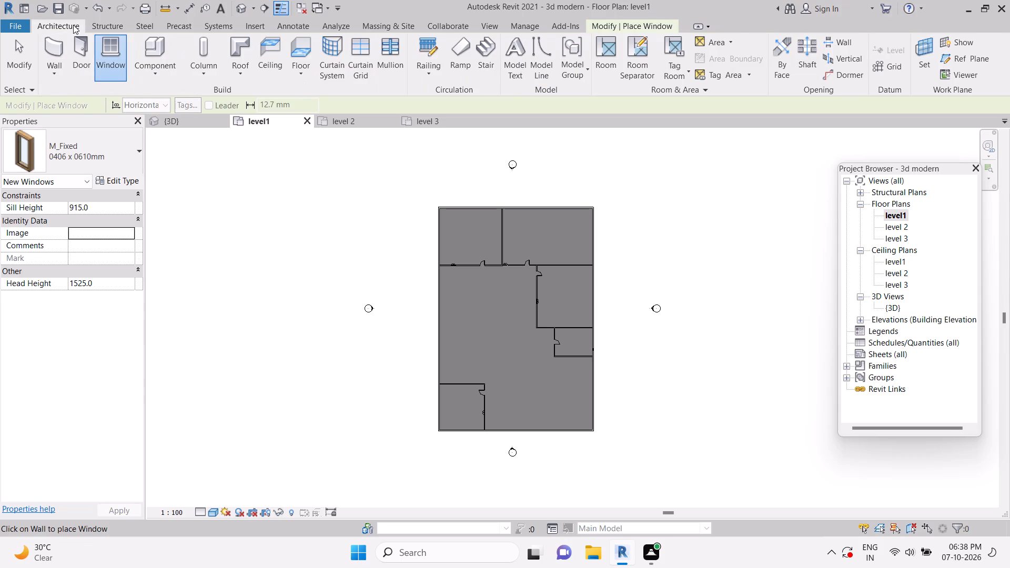
left_click(248, 44)
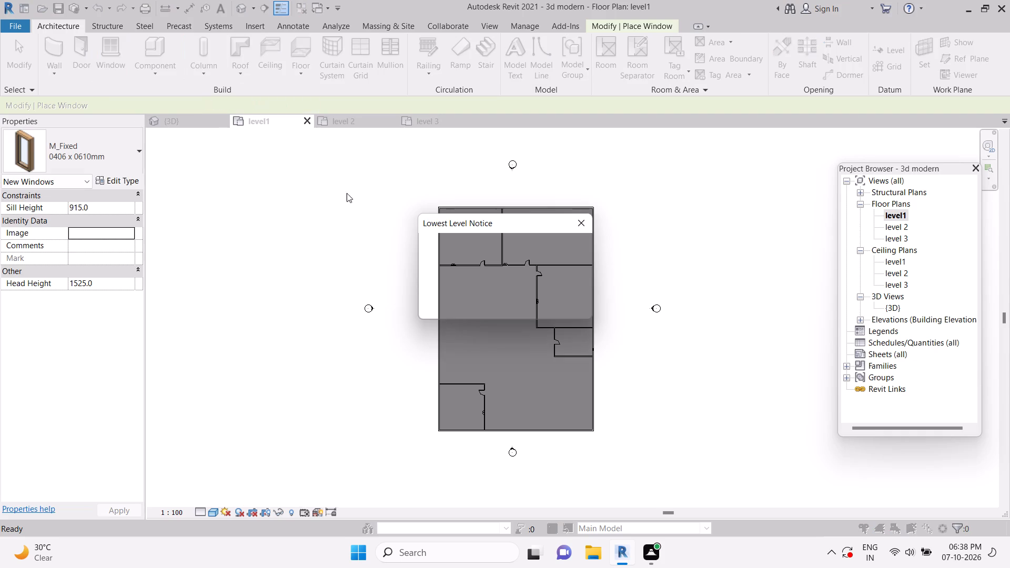
left_click(582, 221)
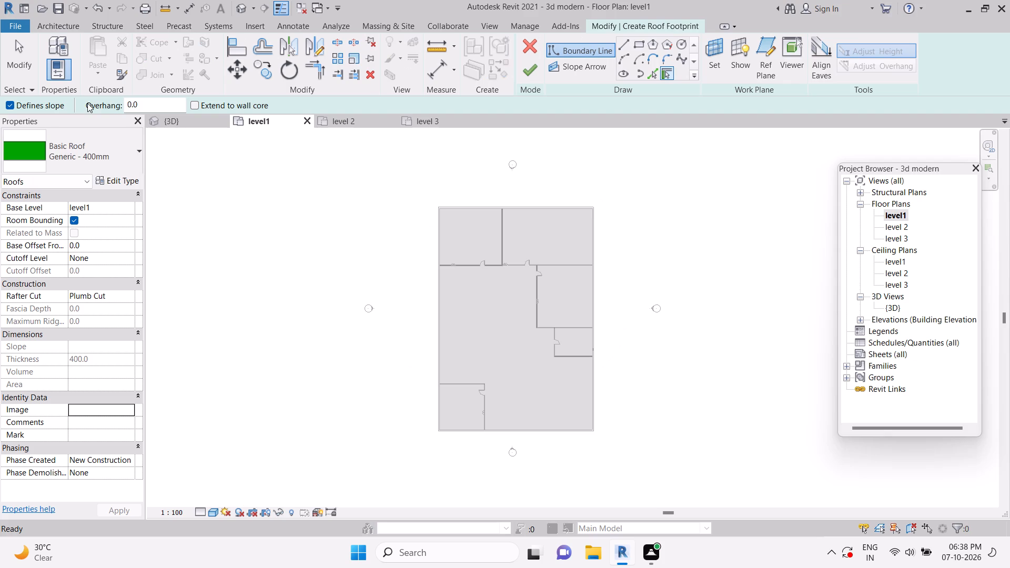
left_click(100, 154)
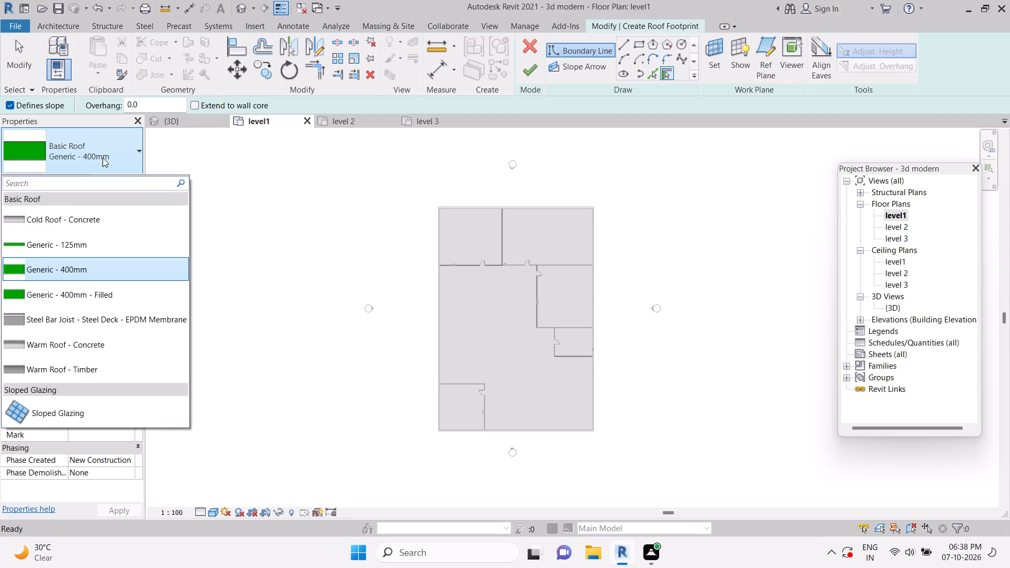
left_click(139, 278)
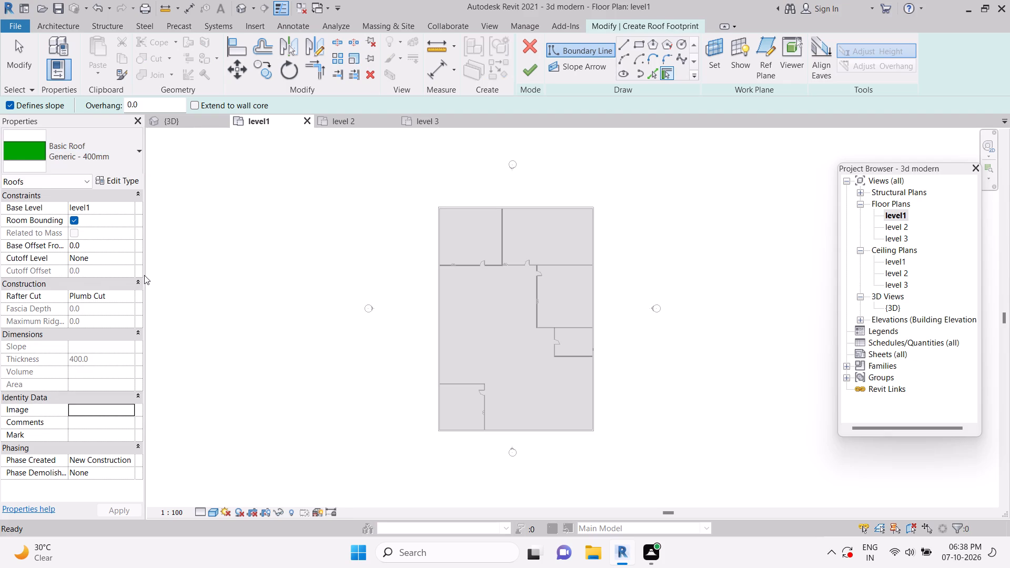
left_click(450, 247)
left_click(452, 205)
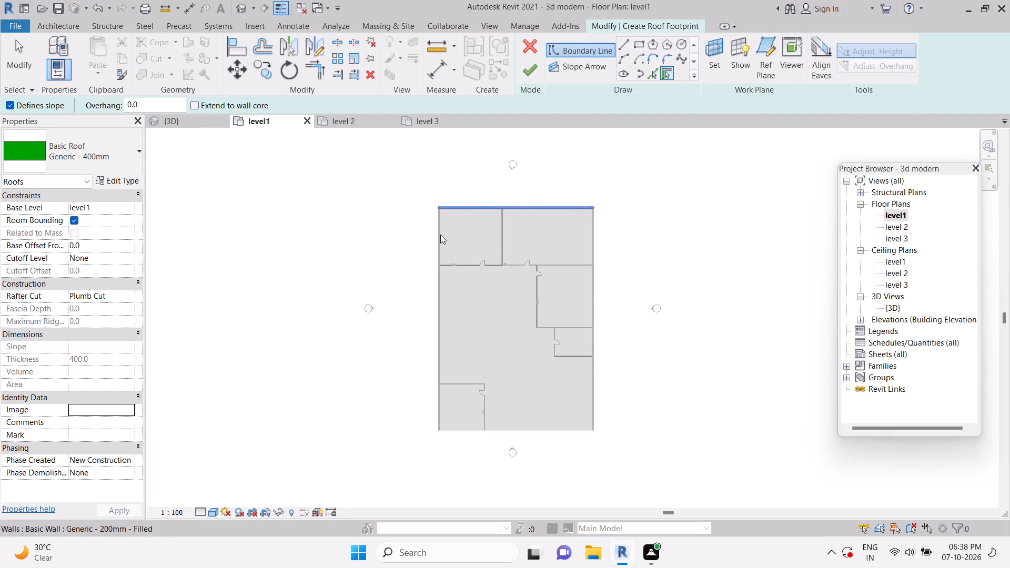
left_click(433, 286)
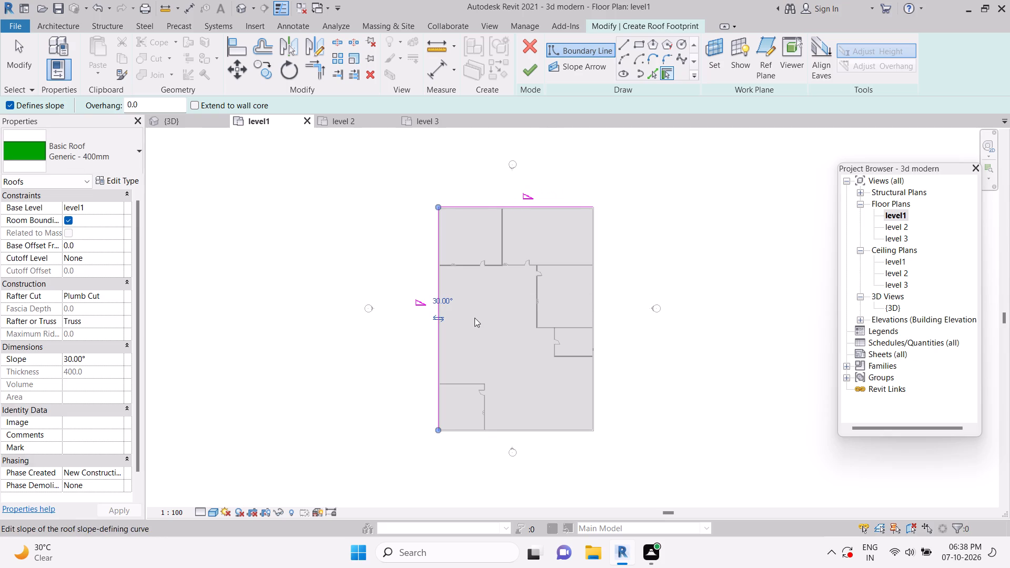
left_click(595, 370)
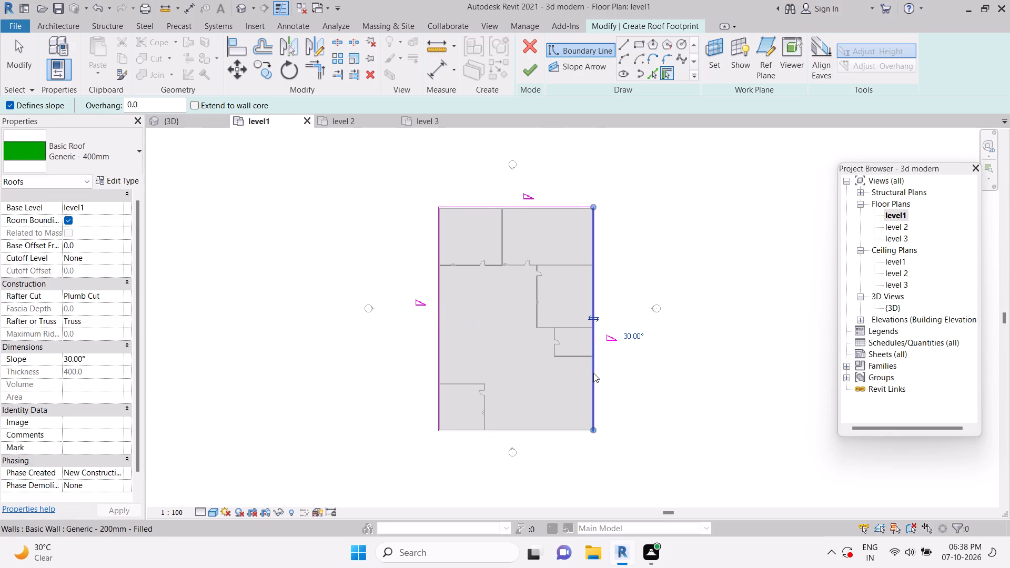
left_click(555, 434)
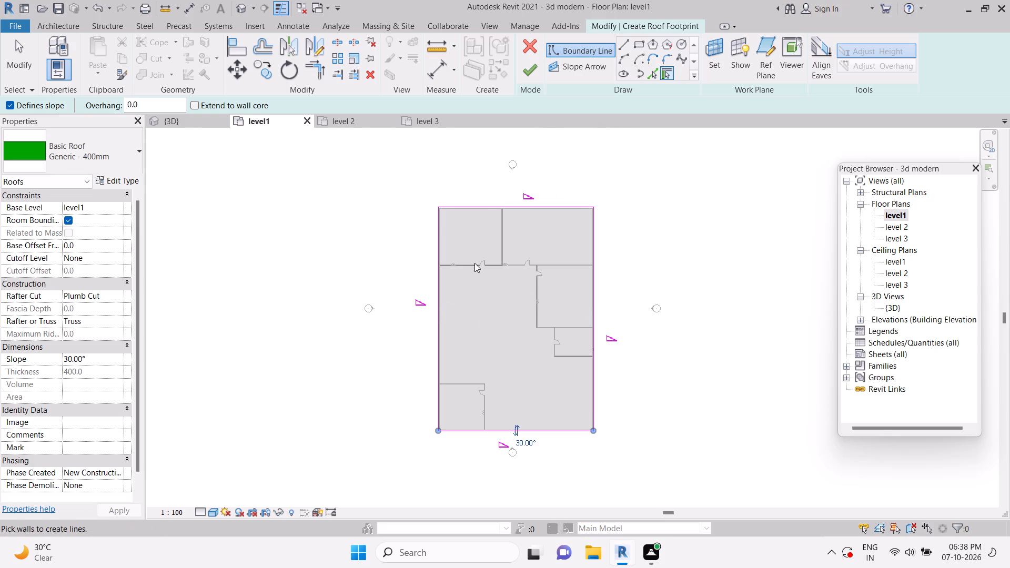
left_click(531, 76)
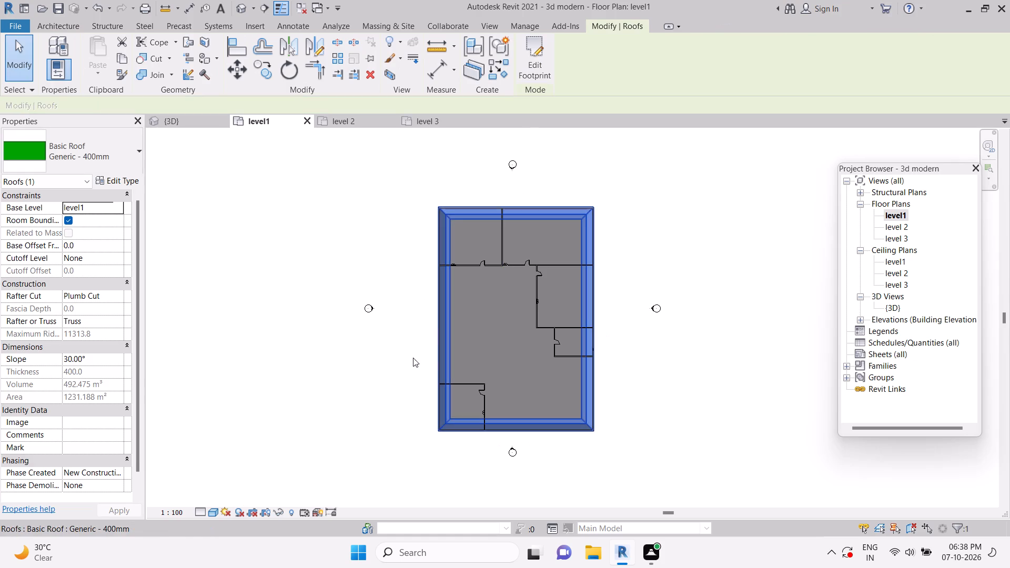
View the level1 roof in the 3D view.
left_click(198, 114)
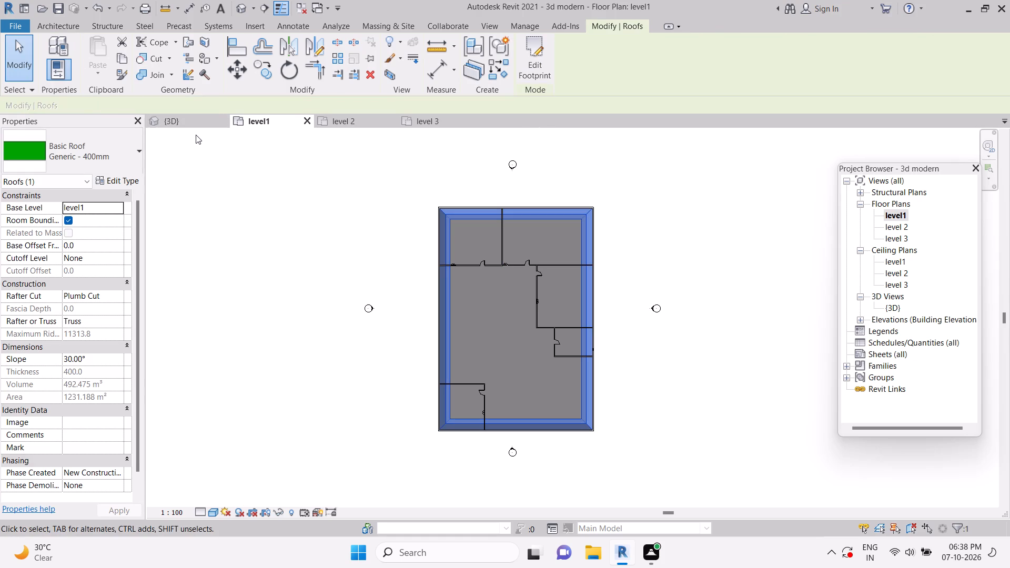
double_click(208, 116)
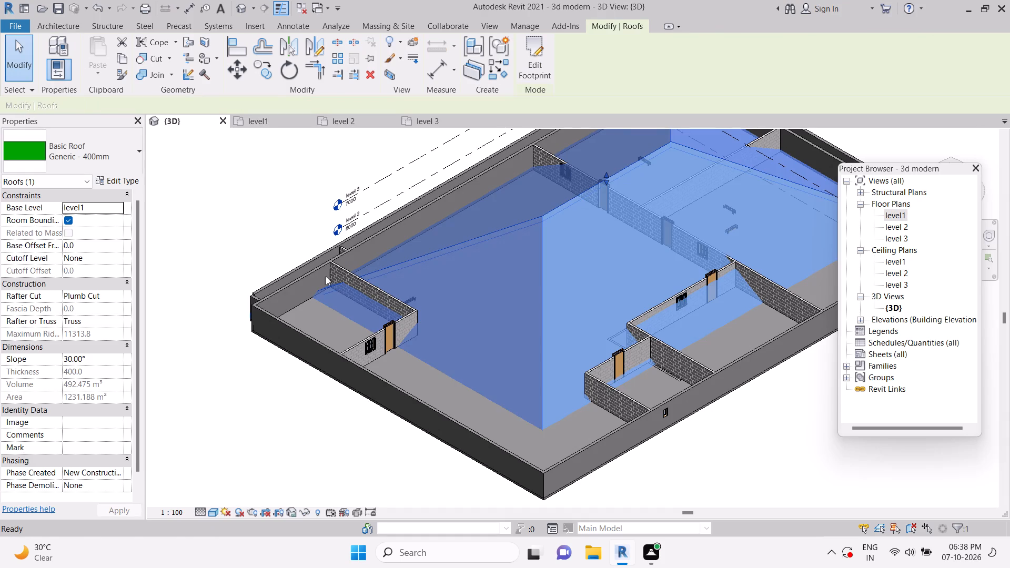
scroll(368, 331, "down", 2)
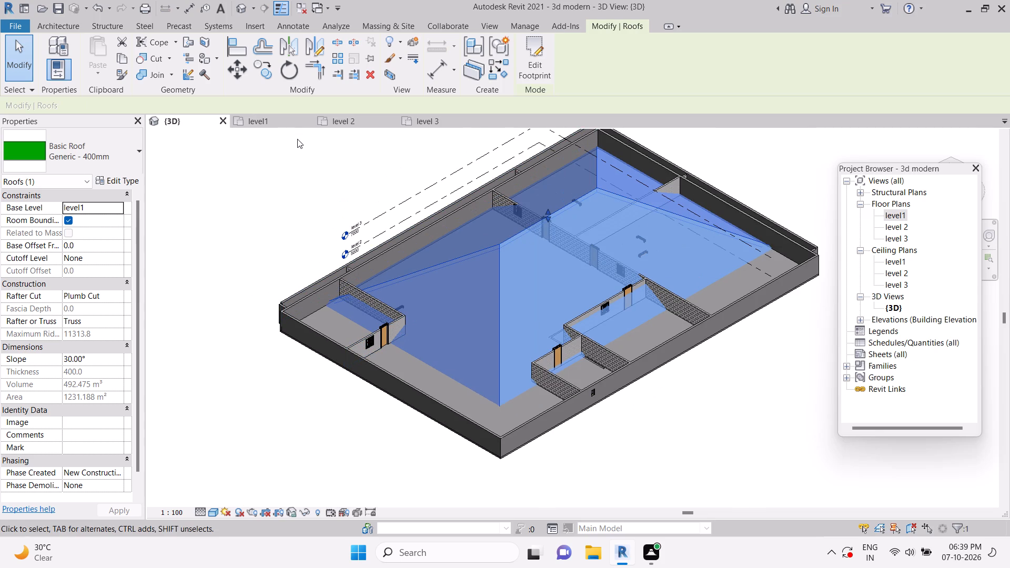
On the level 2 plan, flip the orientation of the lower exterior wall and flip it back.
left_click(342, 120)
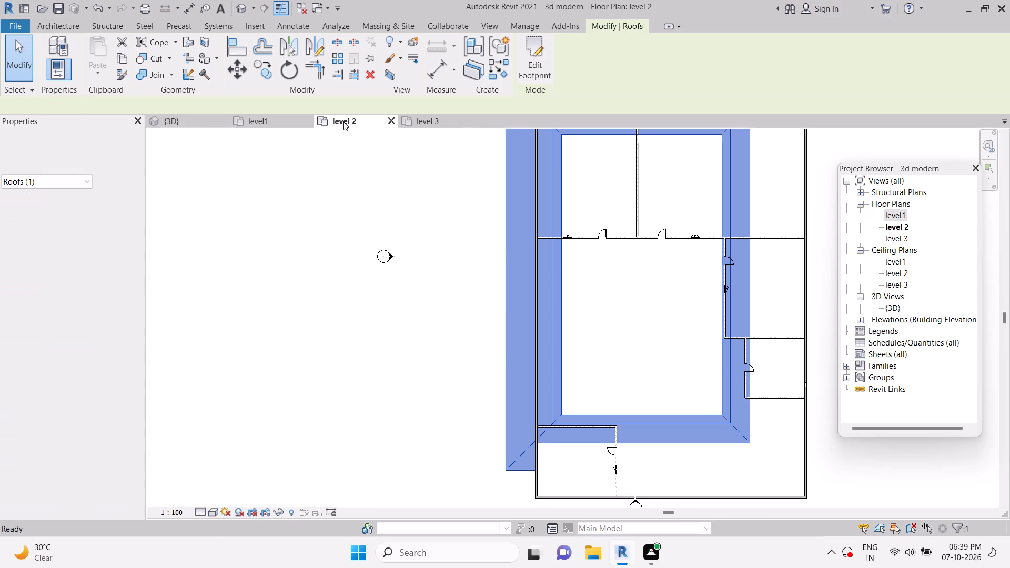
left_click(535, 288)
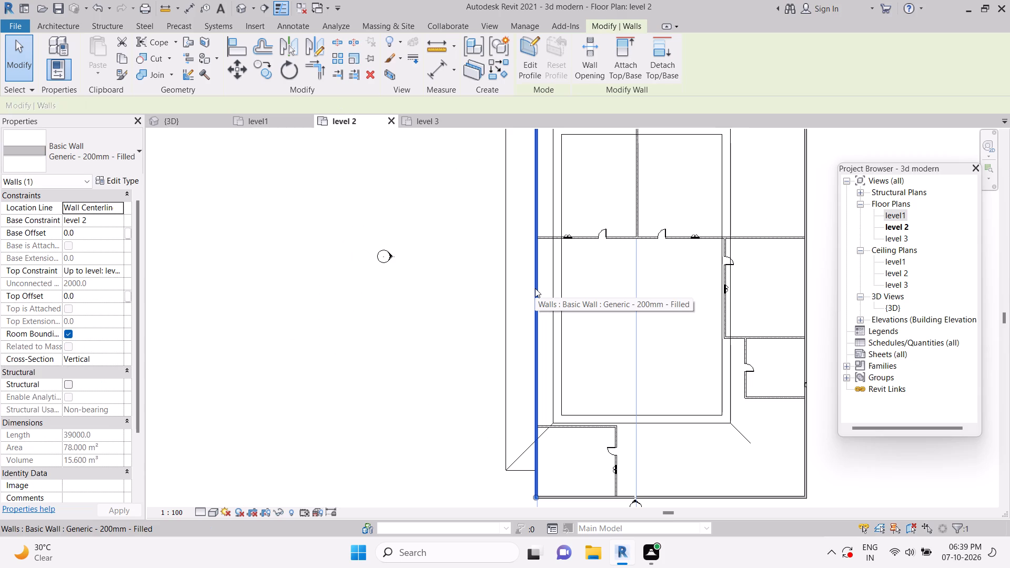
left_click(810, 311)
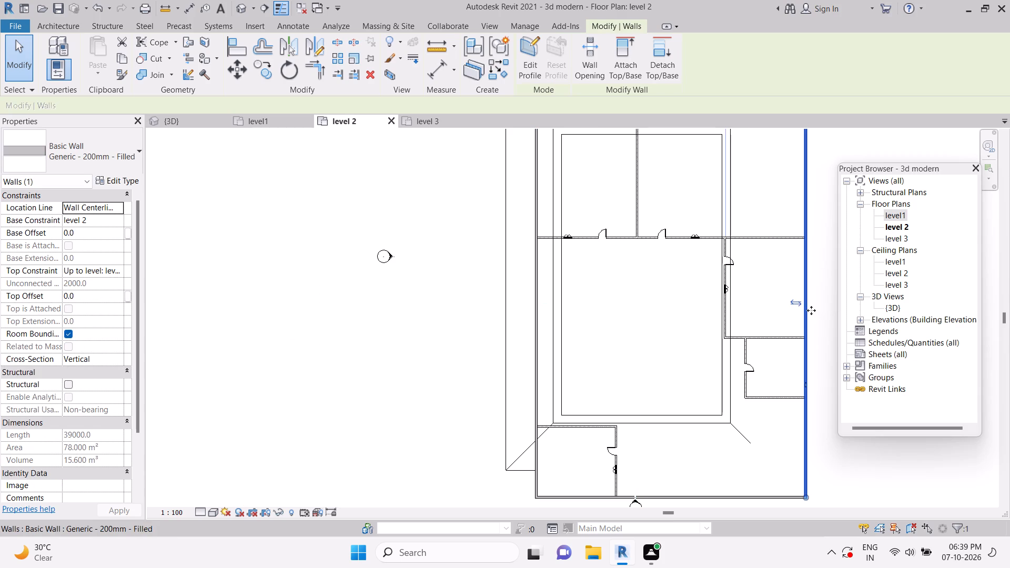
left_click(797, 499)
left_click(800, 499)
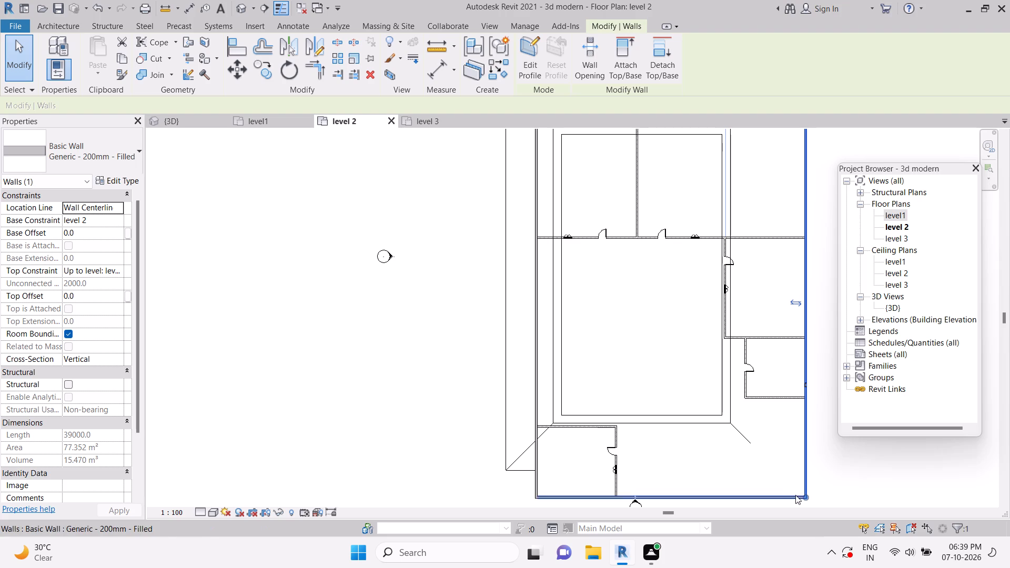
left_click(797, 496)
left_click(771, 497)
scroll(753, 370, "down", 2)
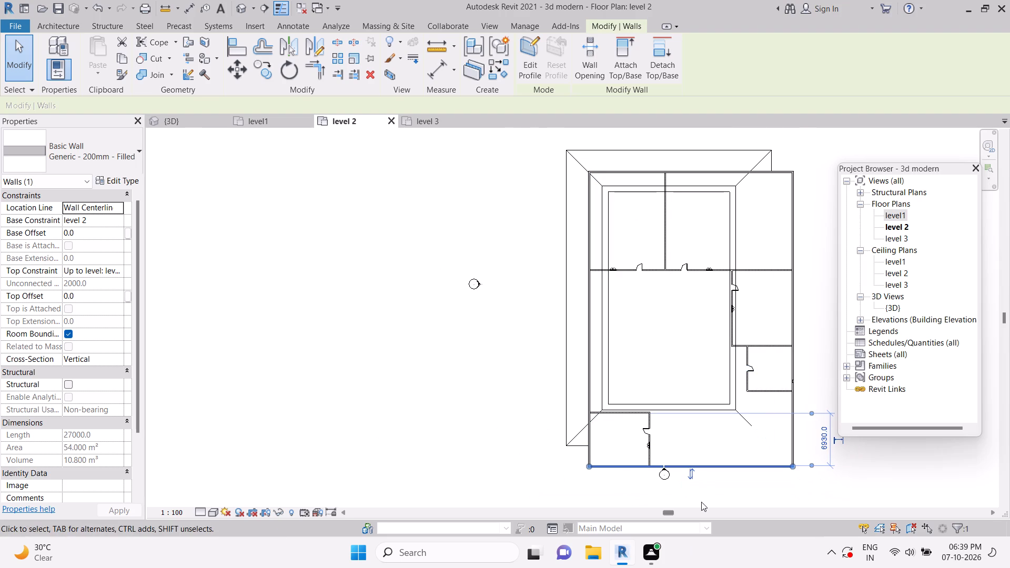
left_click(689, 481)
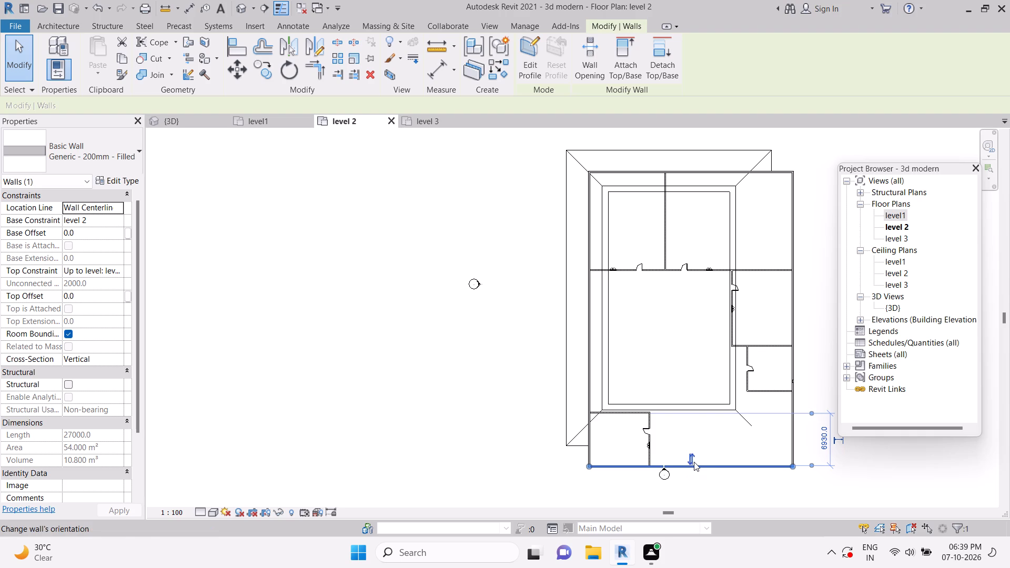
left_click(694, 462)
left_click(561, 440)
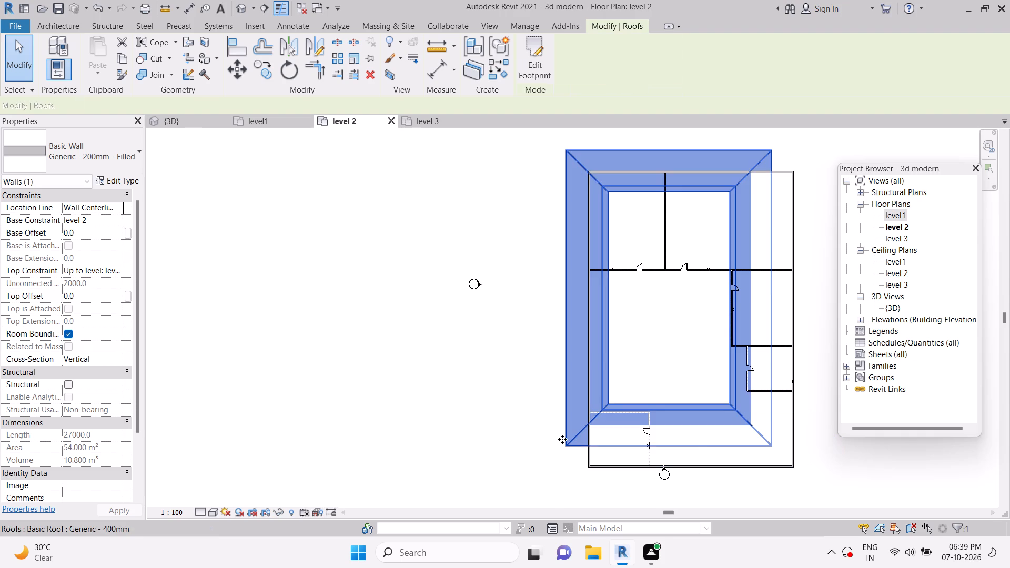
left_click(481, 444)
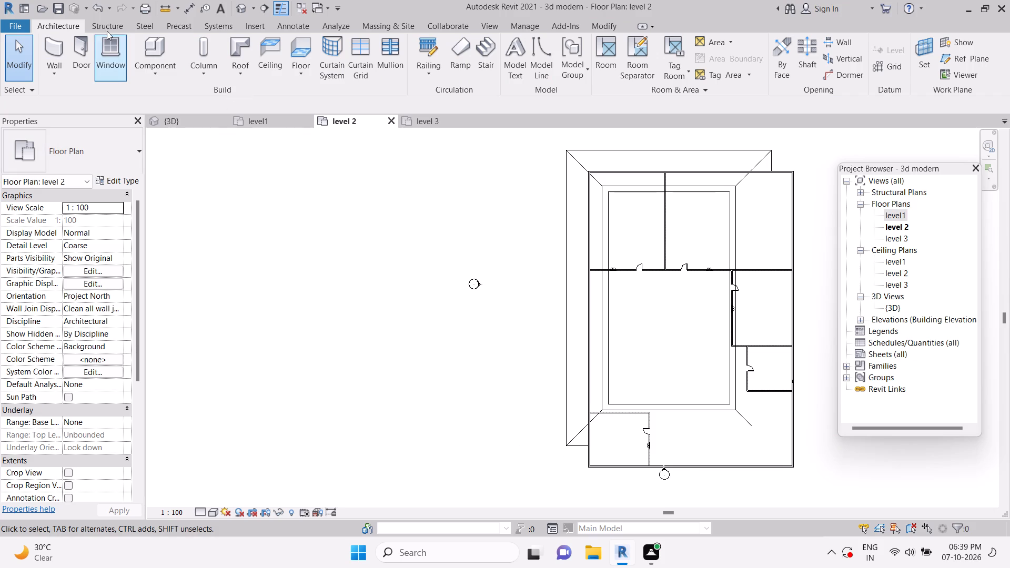
Create a Generic - 400mm roof by footprint on level 2 from the four exterior walls, with all edges sloped at 30°.
left_click(240, 46)
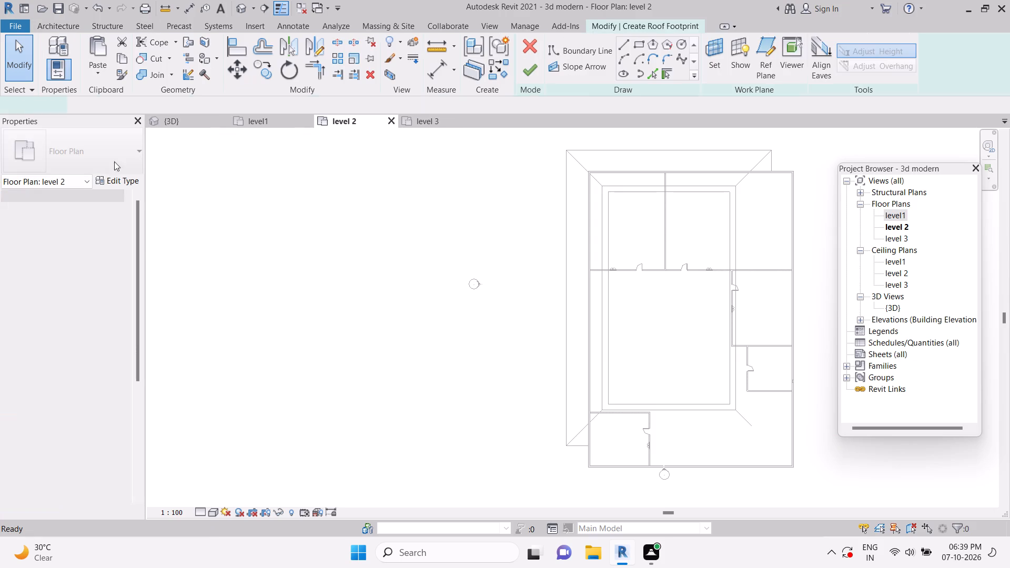
left_click(111, 161)
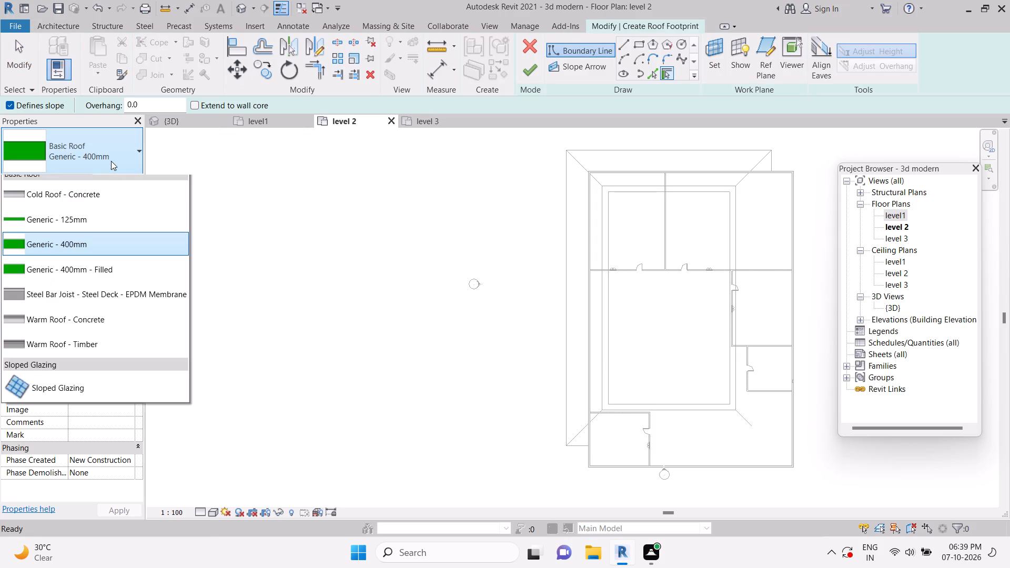
left_click(138, 265)
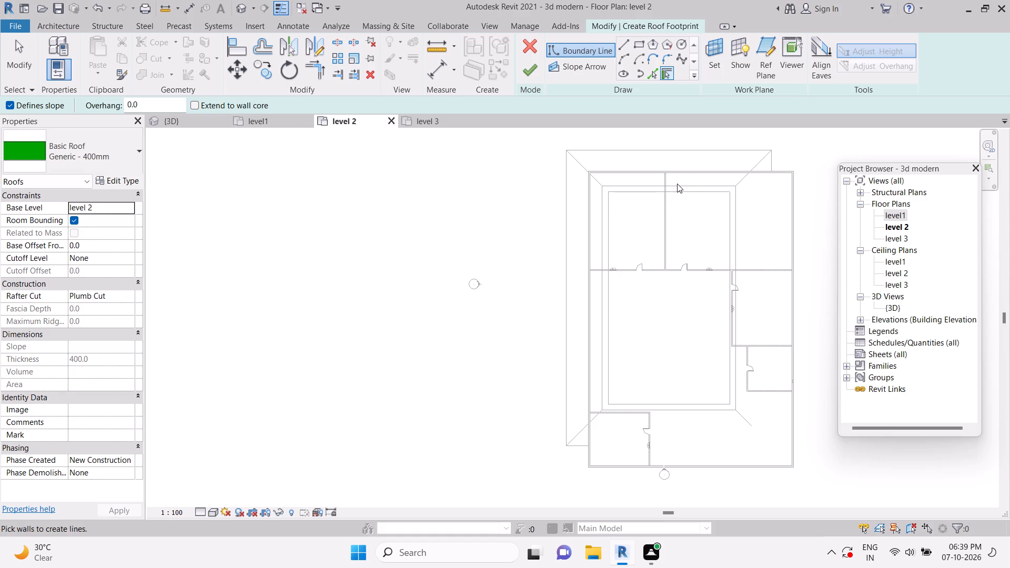
left_click(675, 170)
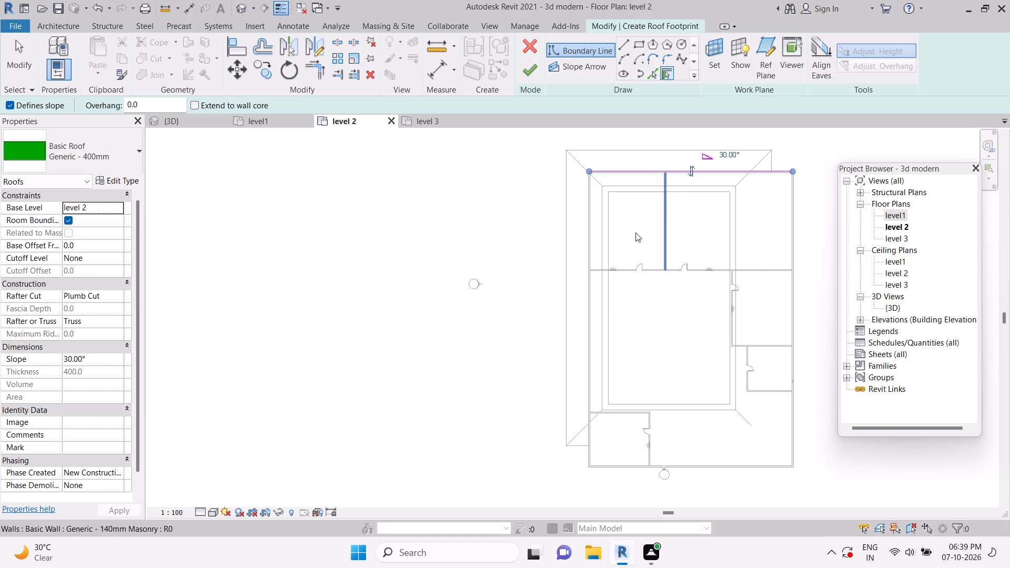
left_click(589, 309)
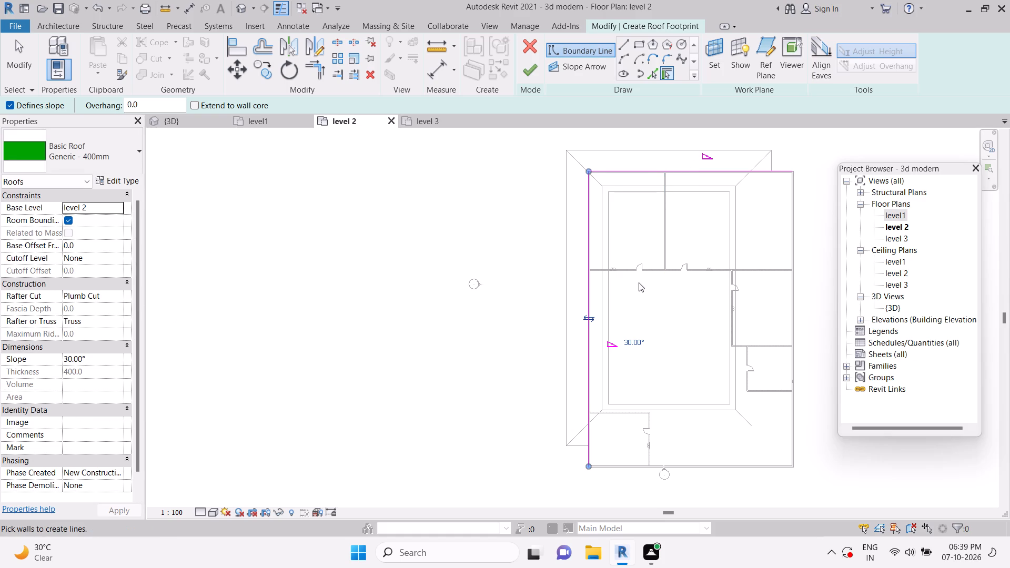
left_click(794, 309)
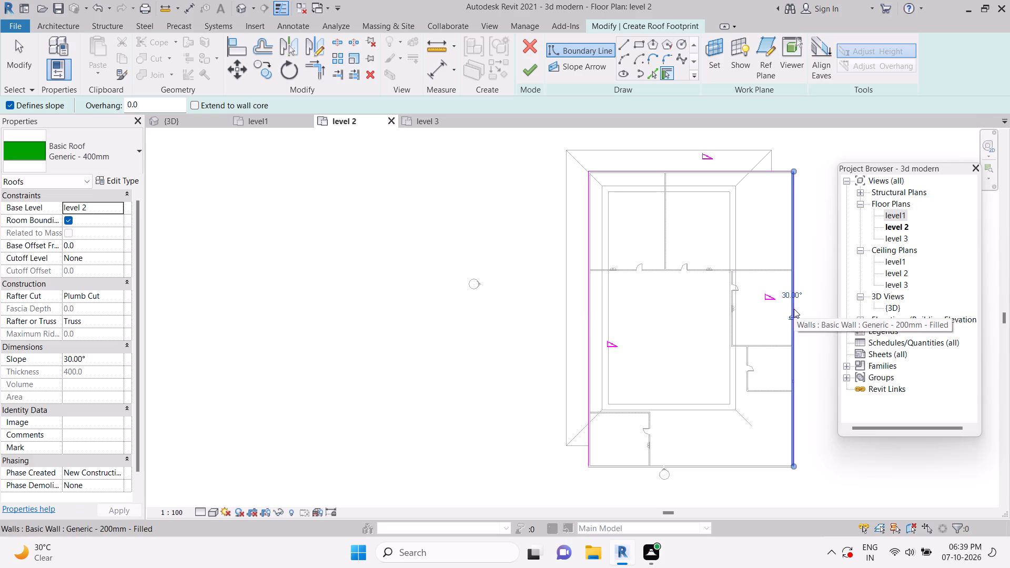
left_click(708, 467)
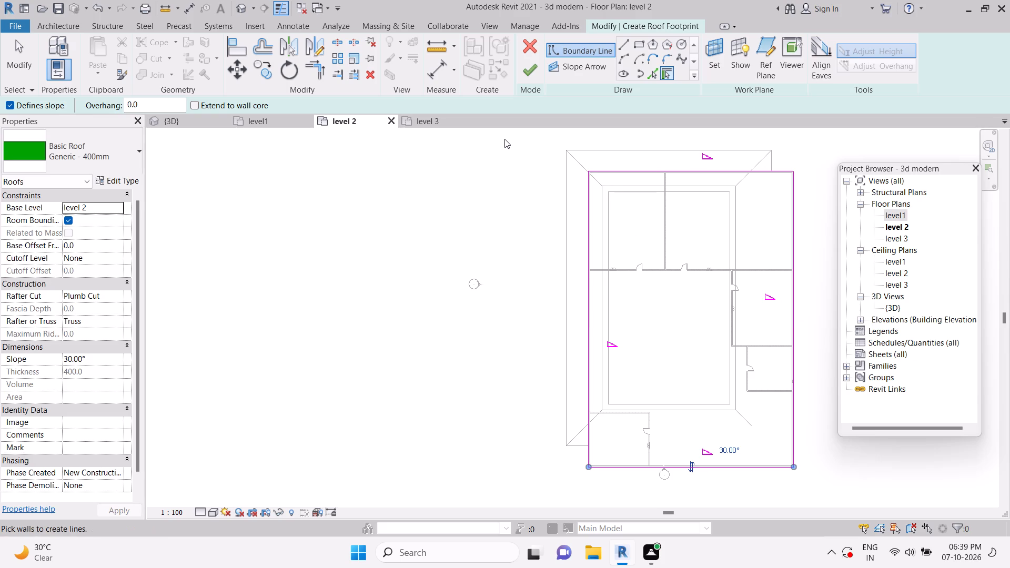
left_click(536, 76)
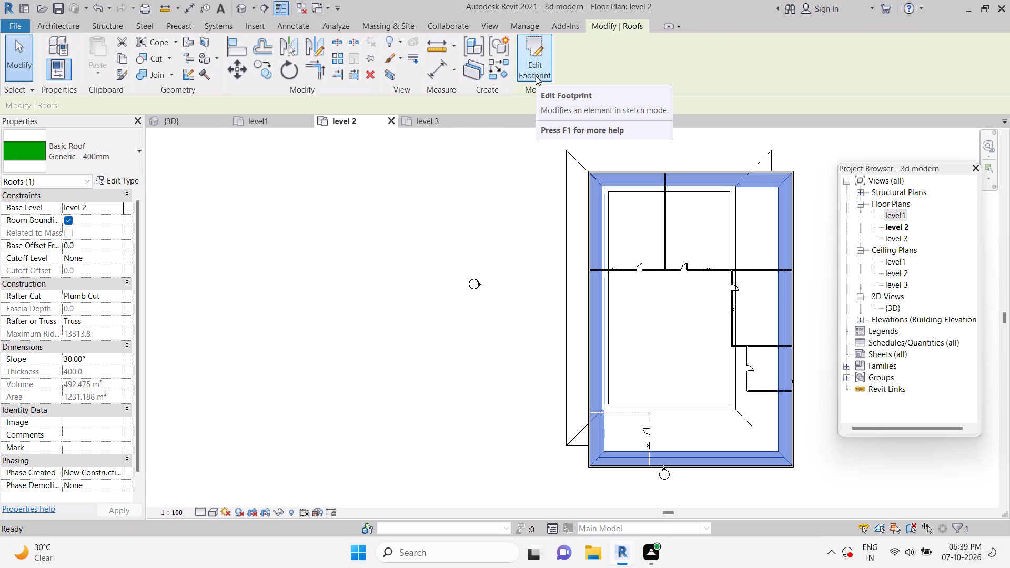
Check the level 2 roof against the level1 and level 2 plans and in the 3D view.
left_click(276, 115)
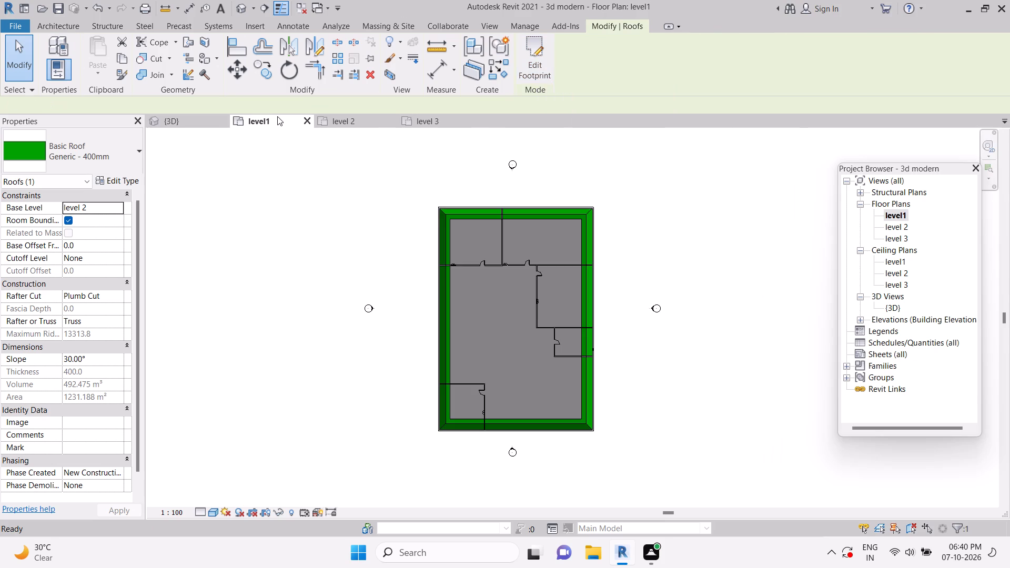
left_click(374, 119)
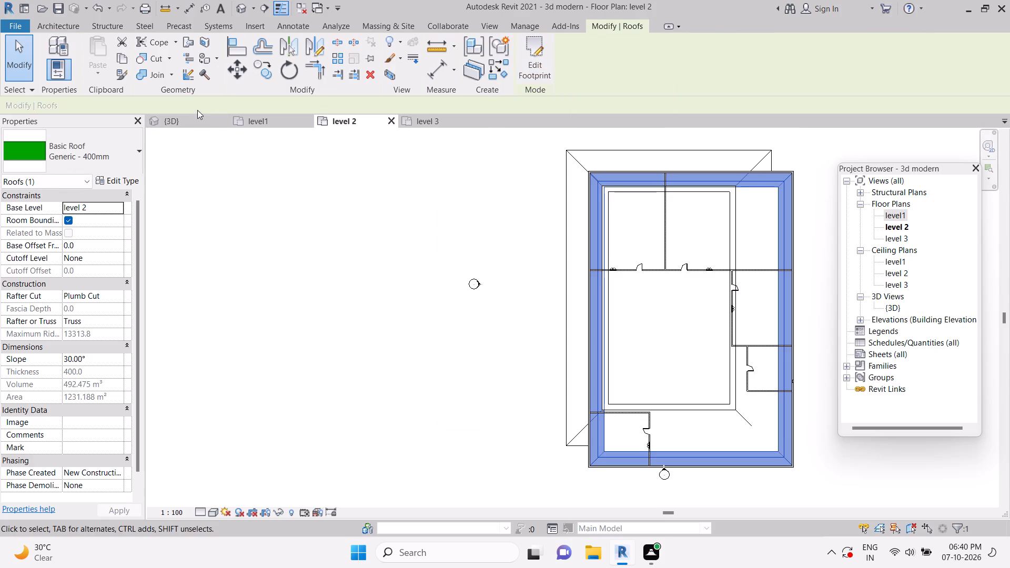
left_click(178, 127)
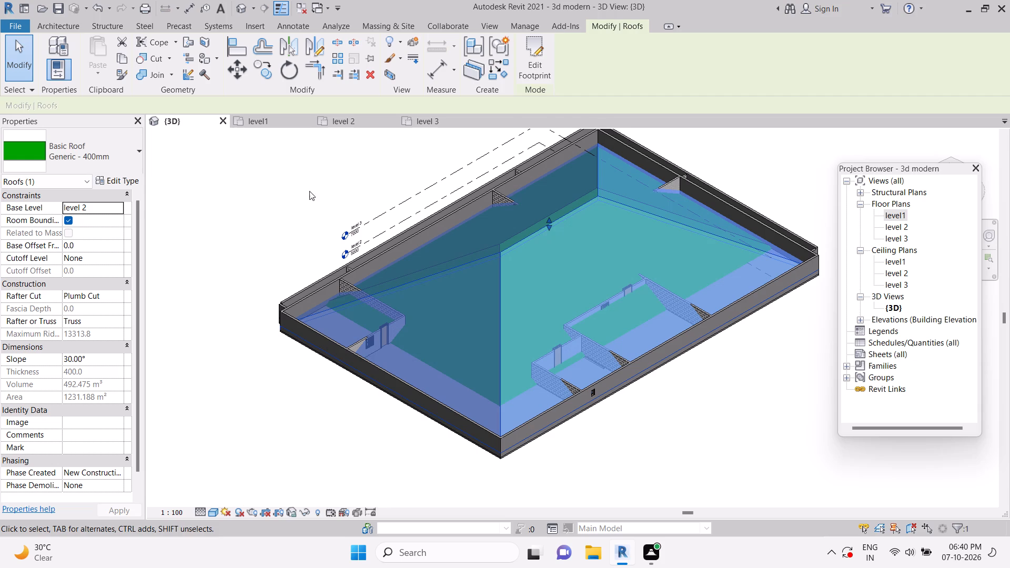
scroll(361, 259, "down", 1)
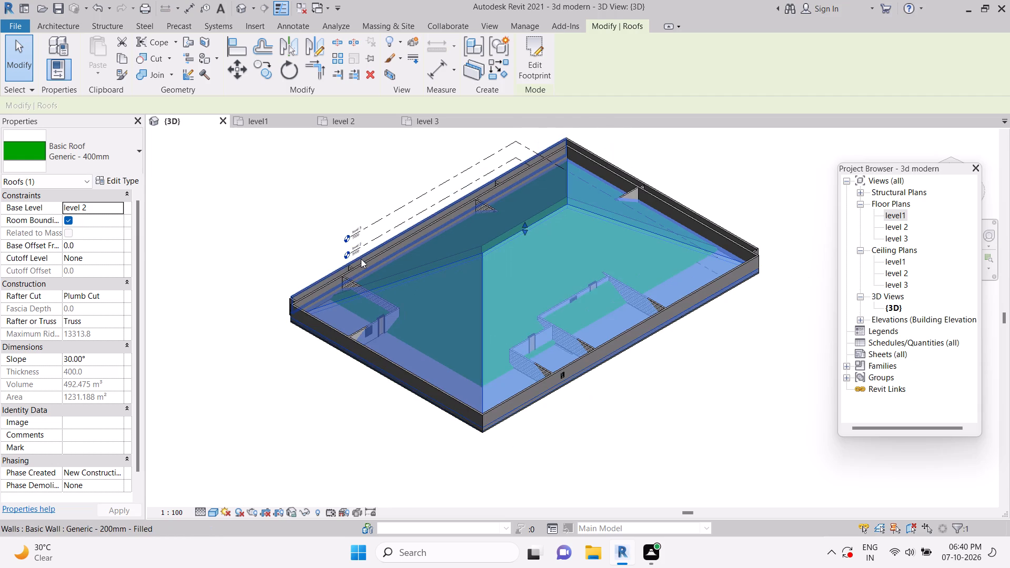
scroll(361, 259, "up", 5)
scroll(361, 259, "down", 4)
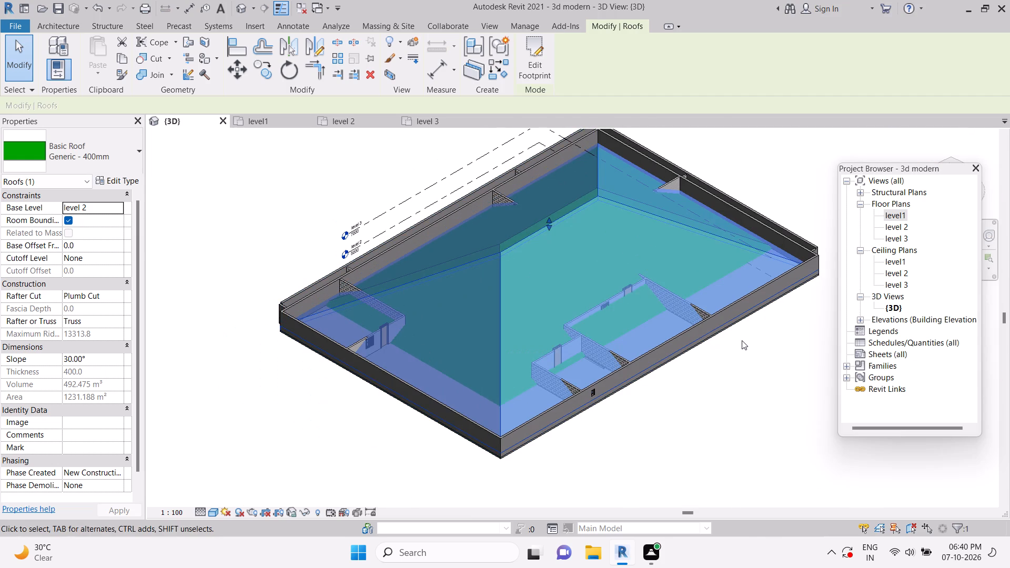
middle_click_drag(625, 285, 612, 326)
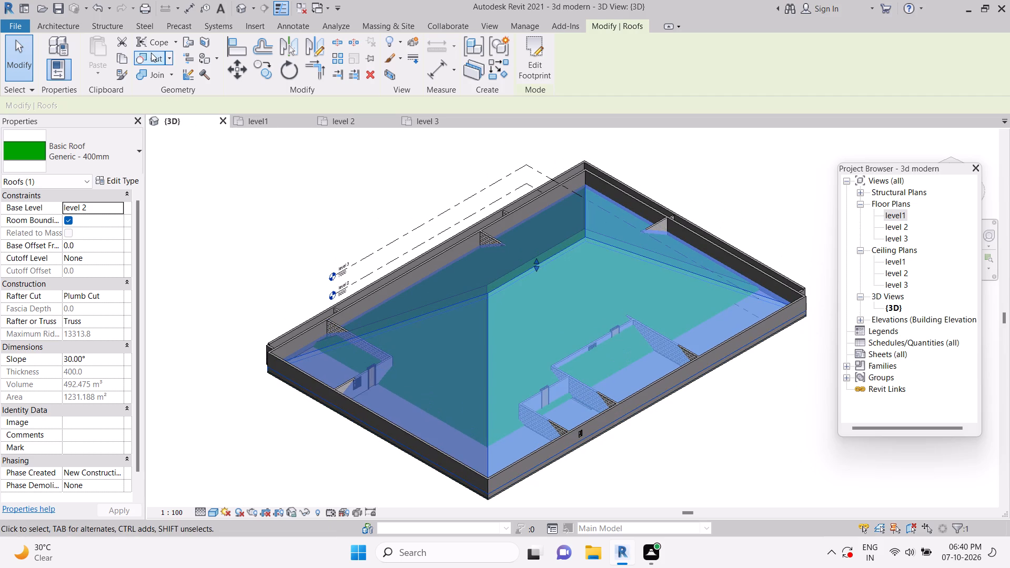
Start placing components with the M_Desk 1525 x 762mm Student type and switch from the 3D view to the level1 plan.
left_click(99, 31)
left_click(67, 28)
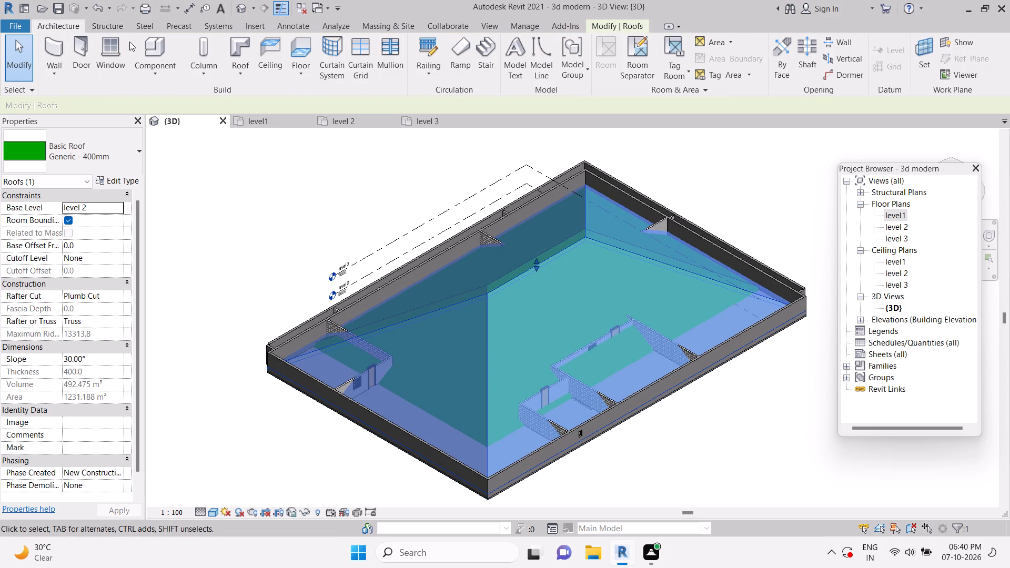
left_click(148, 71)
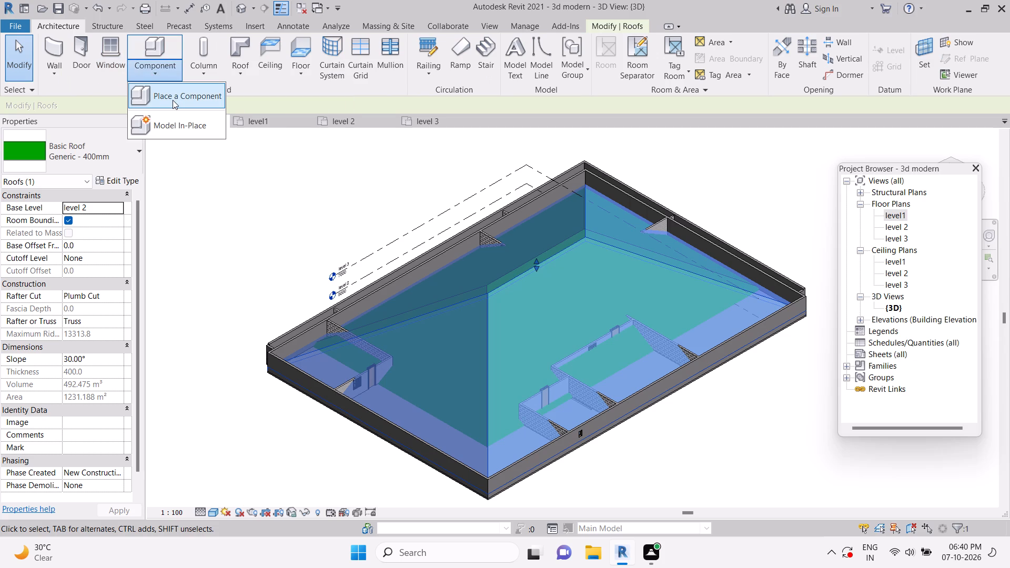
left_click(173, 100)
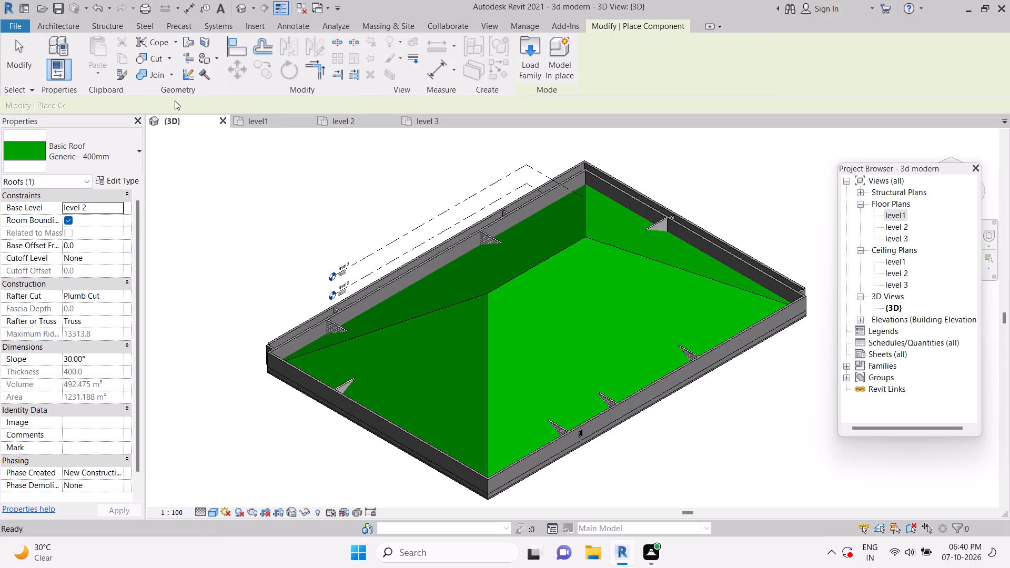
left_click(105, 156)
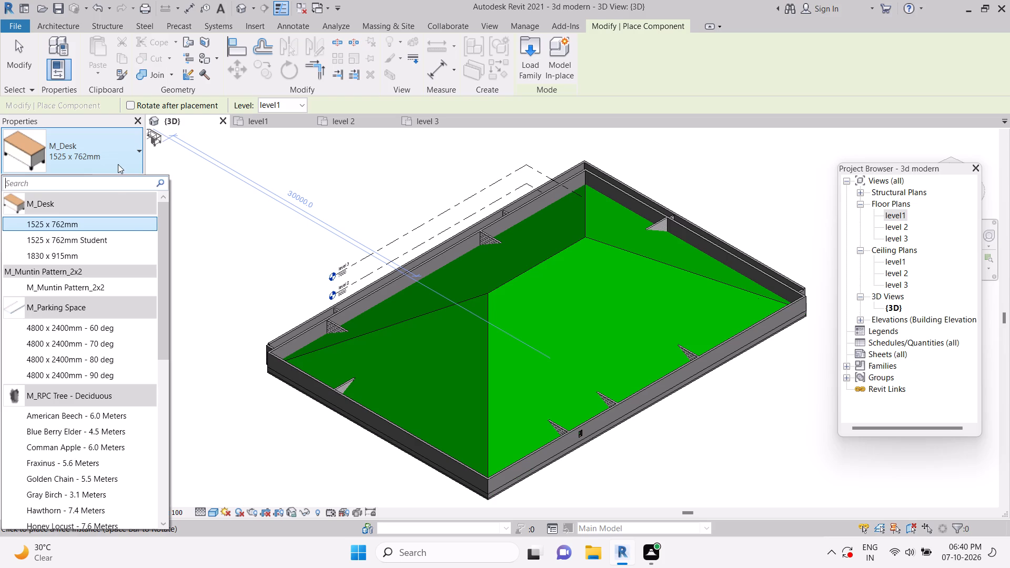
left_click(133, 238)
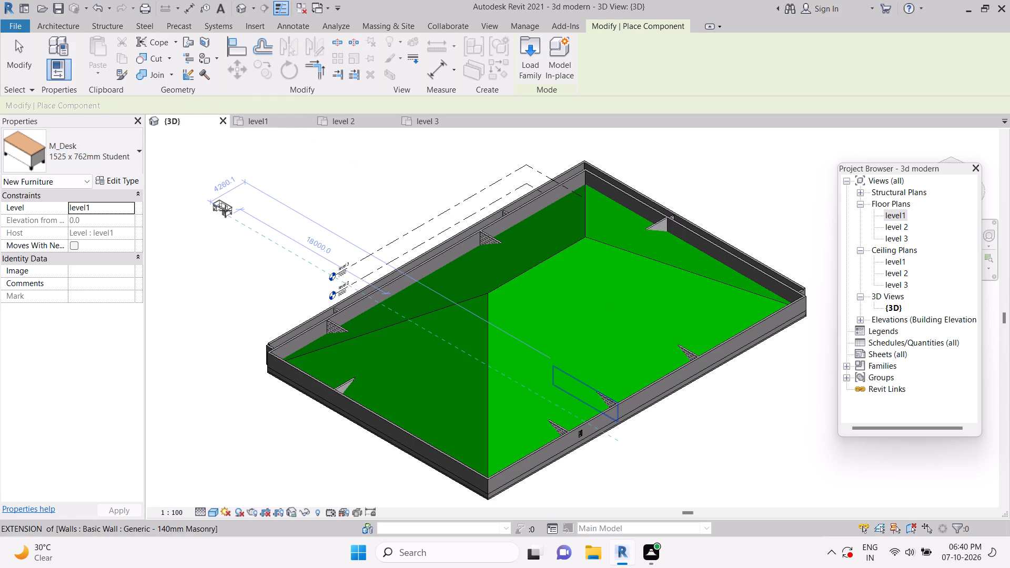
left_click(213, 242)
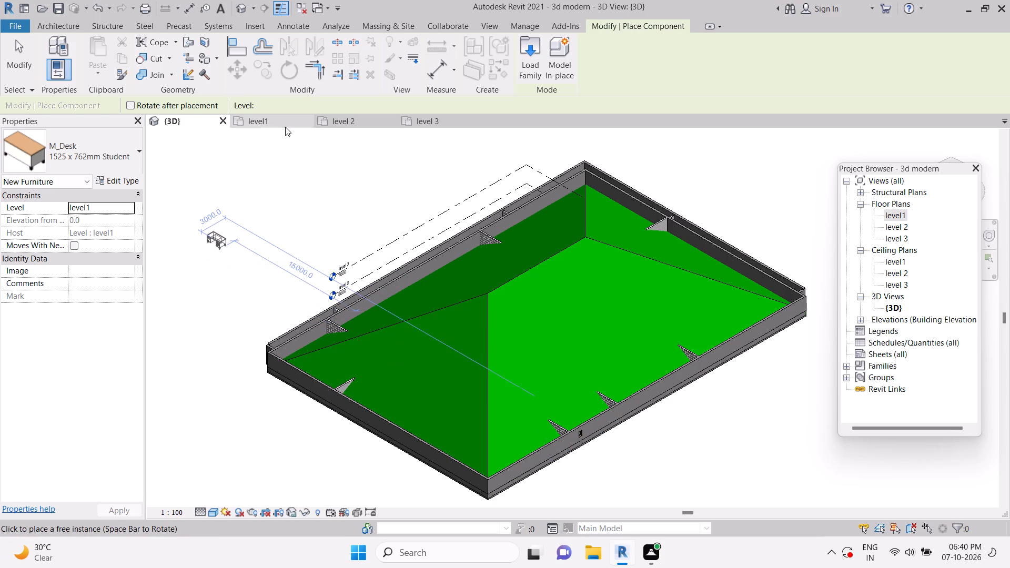
left_click(267, 125)
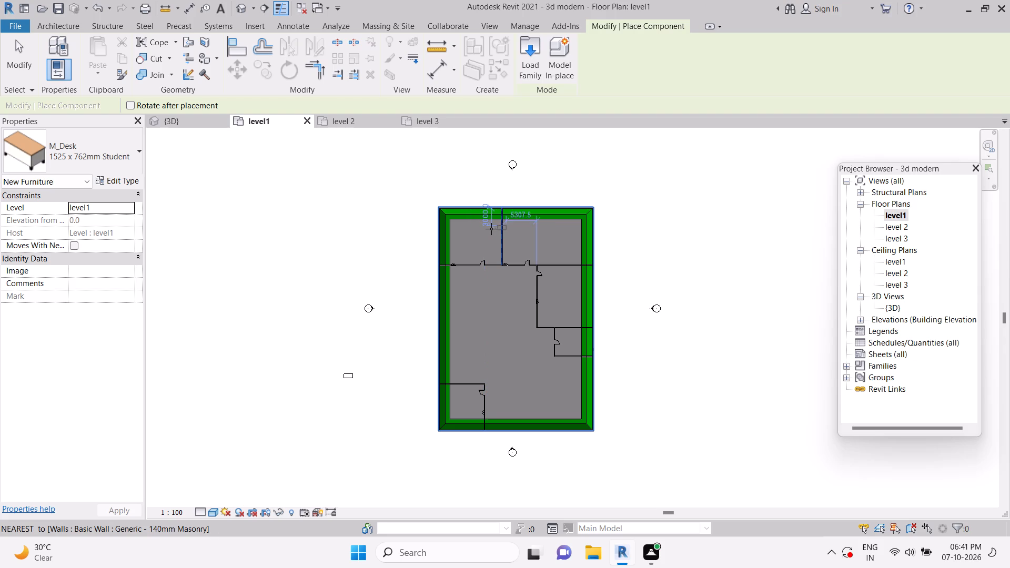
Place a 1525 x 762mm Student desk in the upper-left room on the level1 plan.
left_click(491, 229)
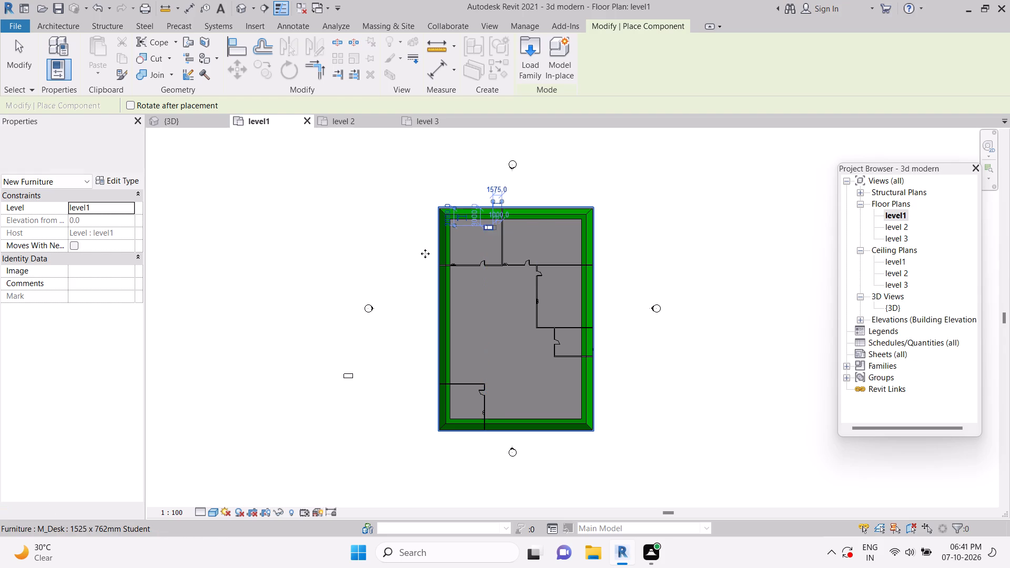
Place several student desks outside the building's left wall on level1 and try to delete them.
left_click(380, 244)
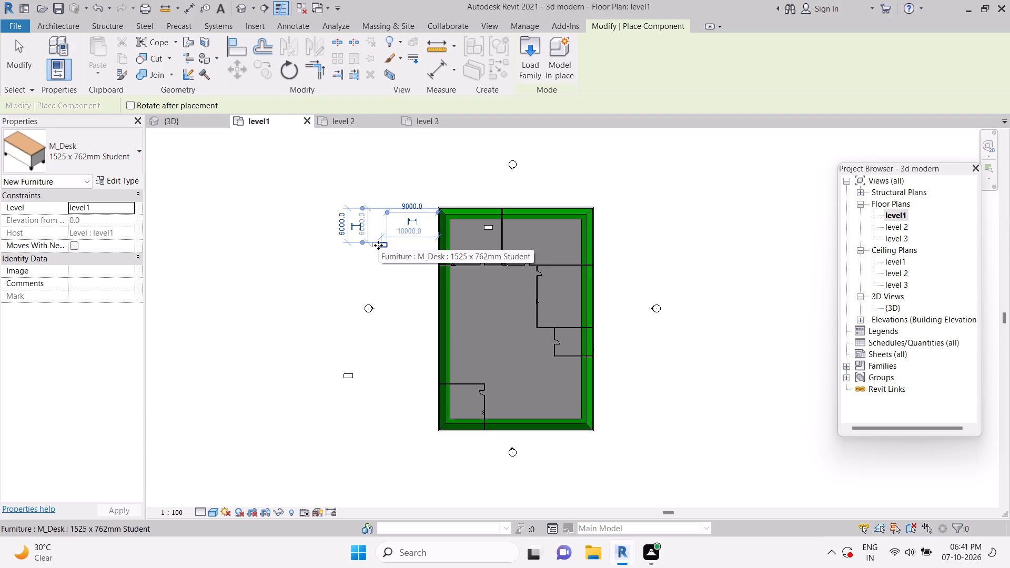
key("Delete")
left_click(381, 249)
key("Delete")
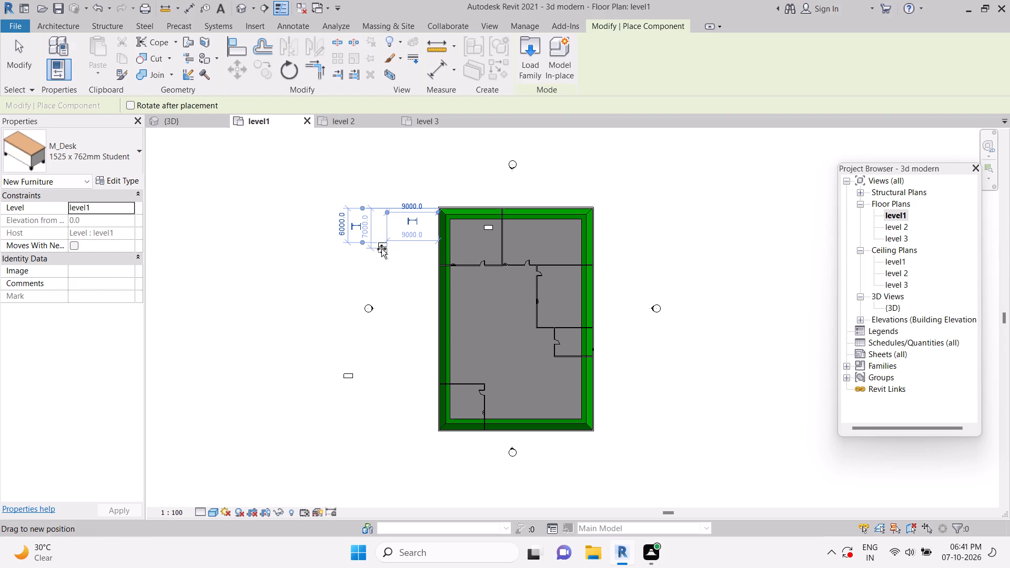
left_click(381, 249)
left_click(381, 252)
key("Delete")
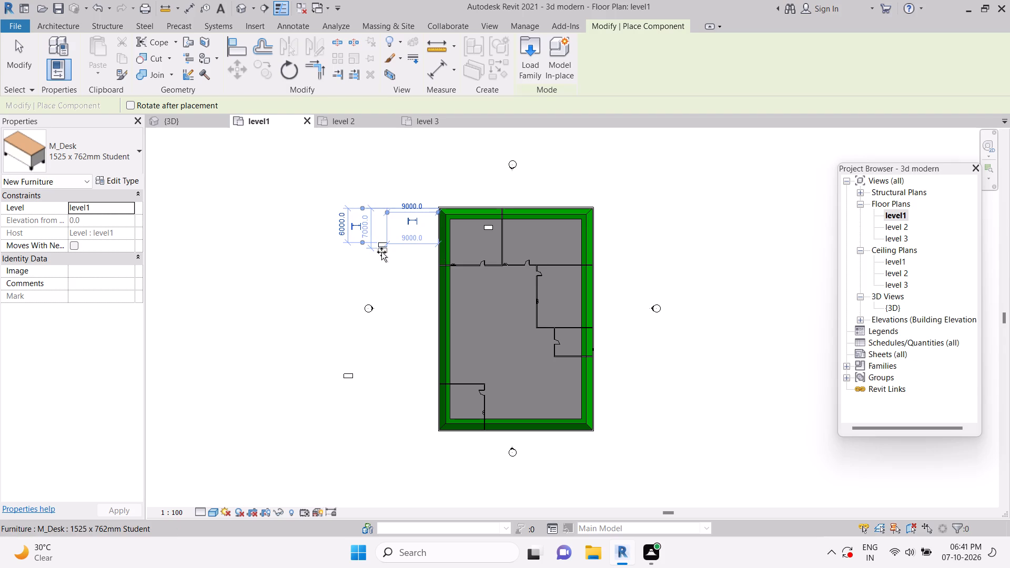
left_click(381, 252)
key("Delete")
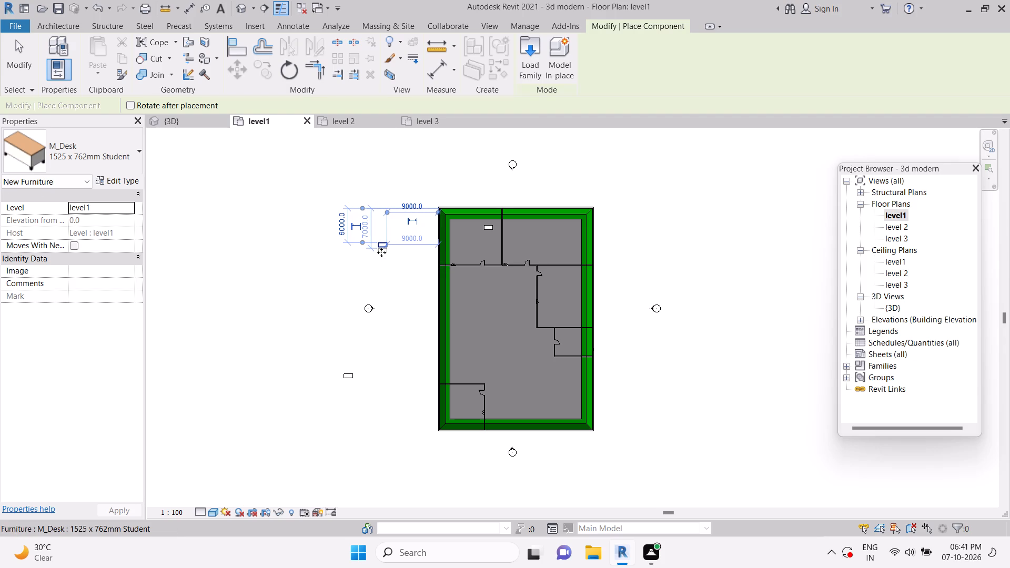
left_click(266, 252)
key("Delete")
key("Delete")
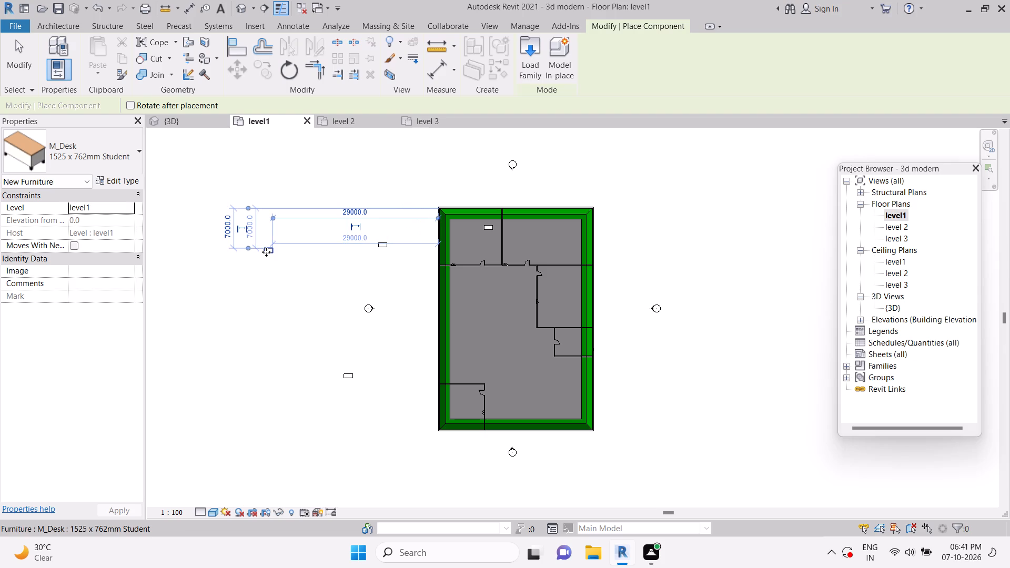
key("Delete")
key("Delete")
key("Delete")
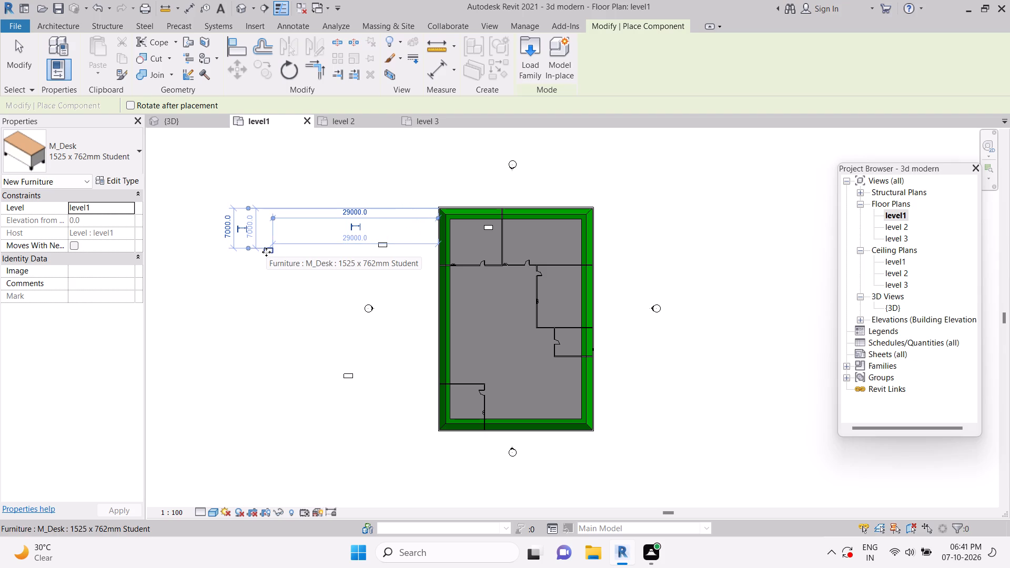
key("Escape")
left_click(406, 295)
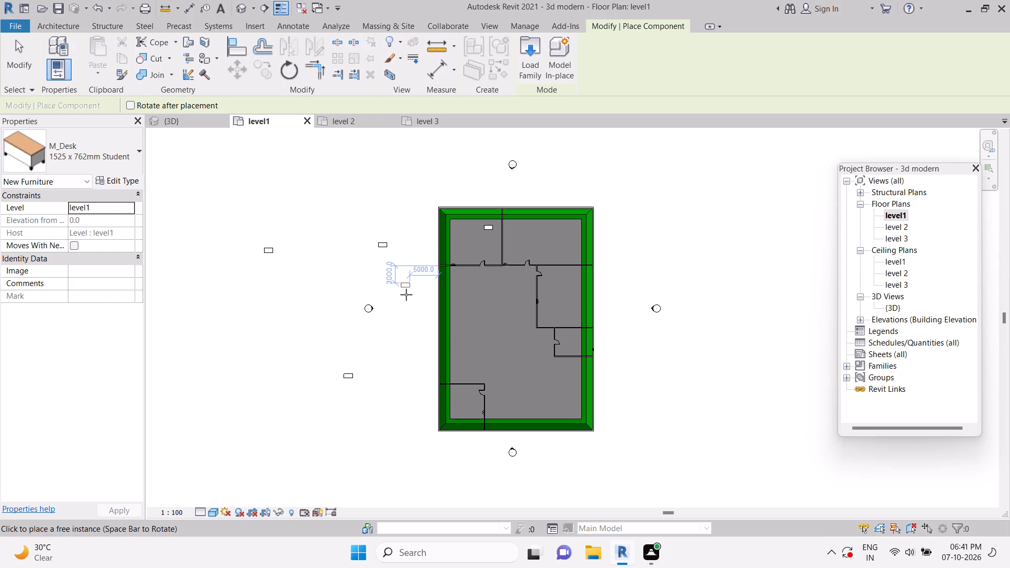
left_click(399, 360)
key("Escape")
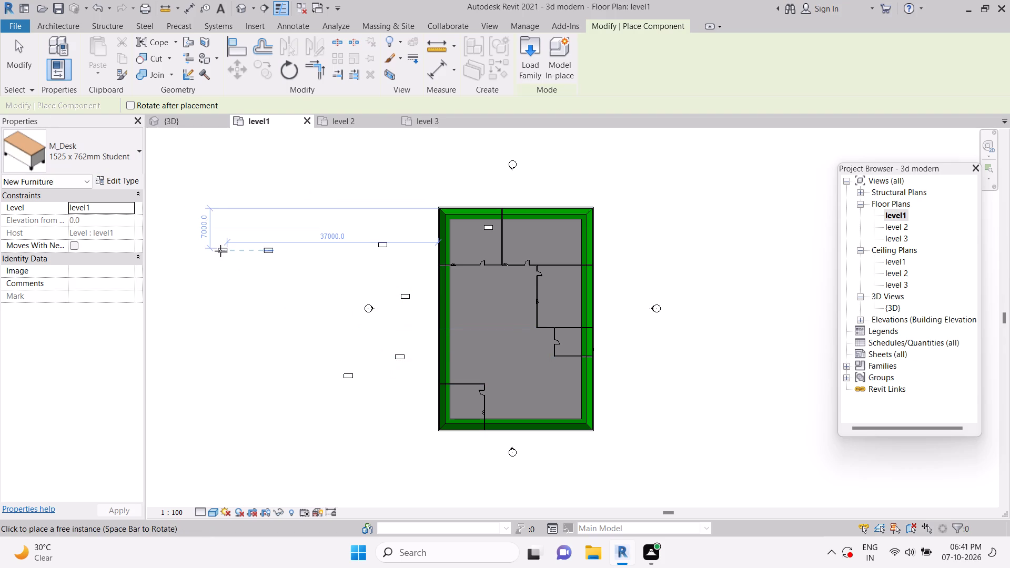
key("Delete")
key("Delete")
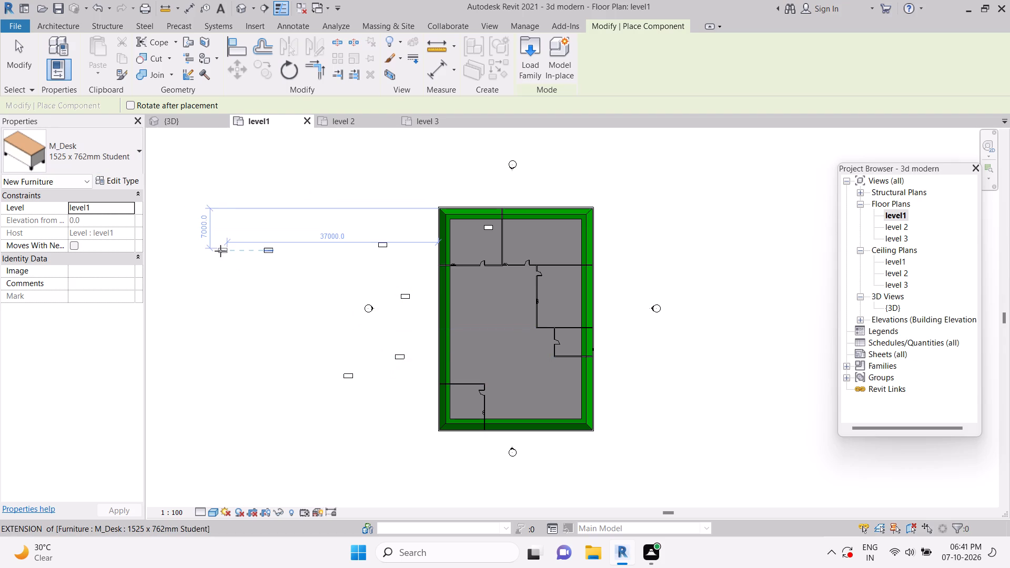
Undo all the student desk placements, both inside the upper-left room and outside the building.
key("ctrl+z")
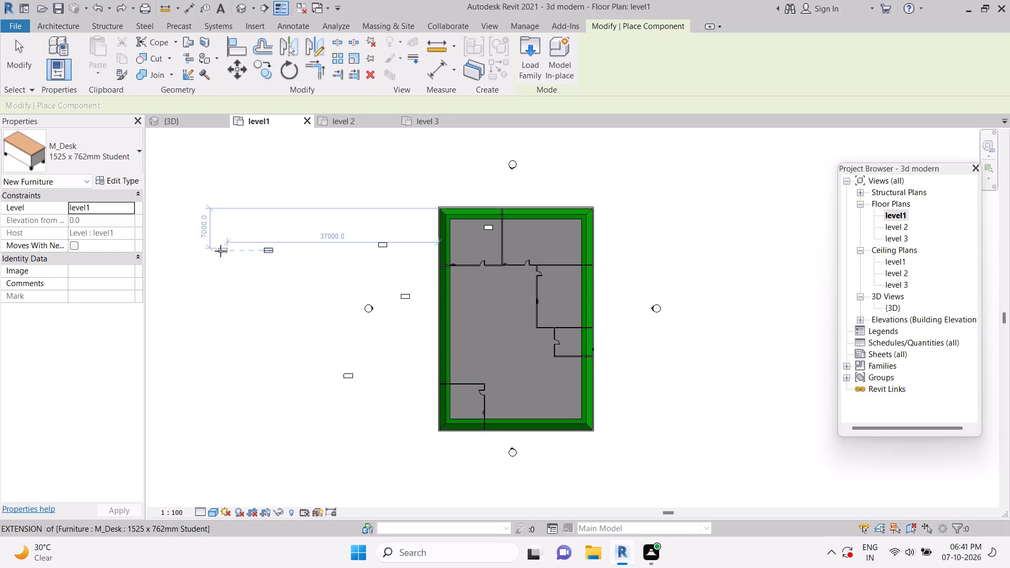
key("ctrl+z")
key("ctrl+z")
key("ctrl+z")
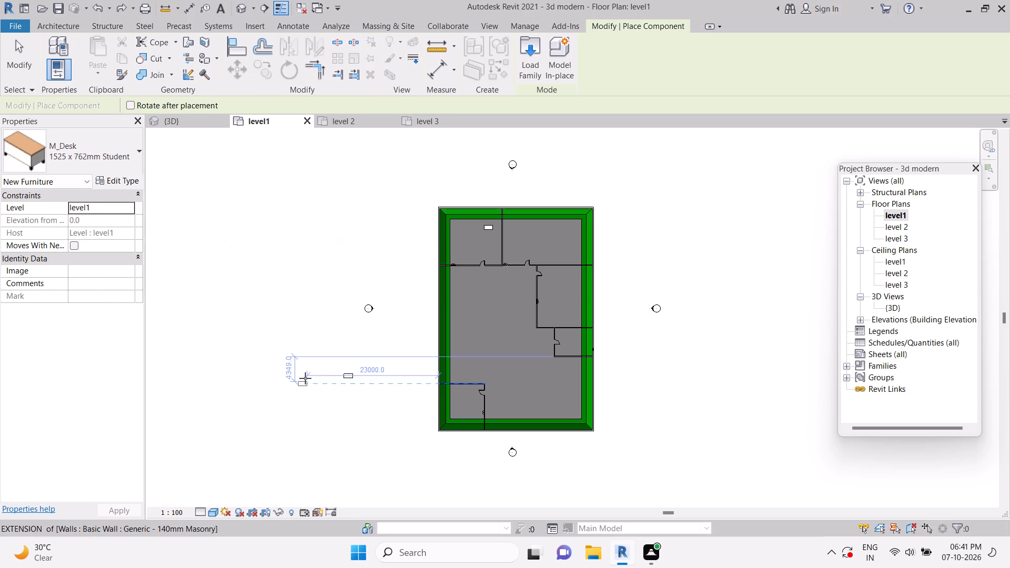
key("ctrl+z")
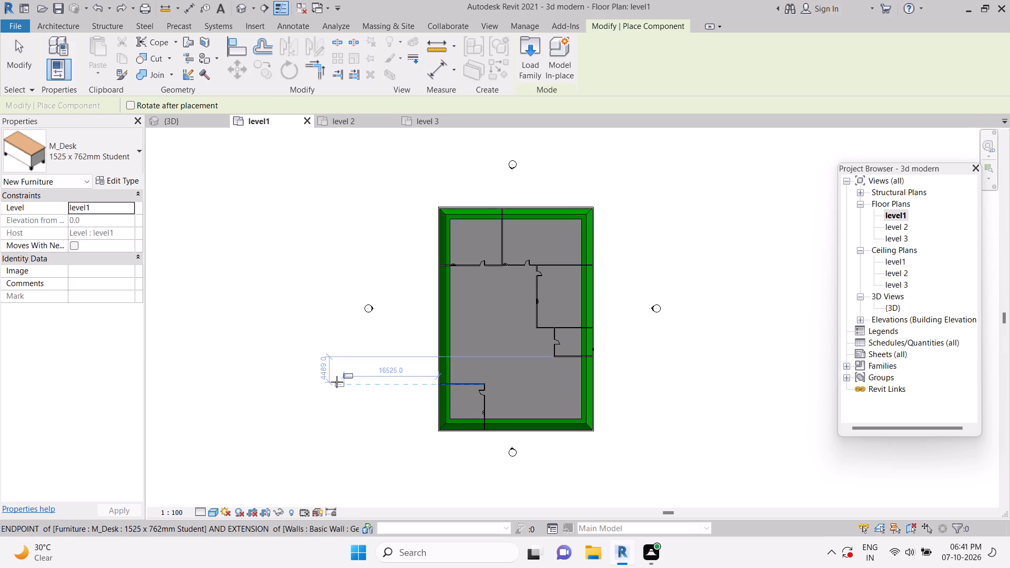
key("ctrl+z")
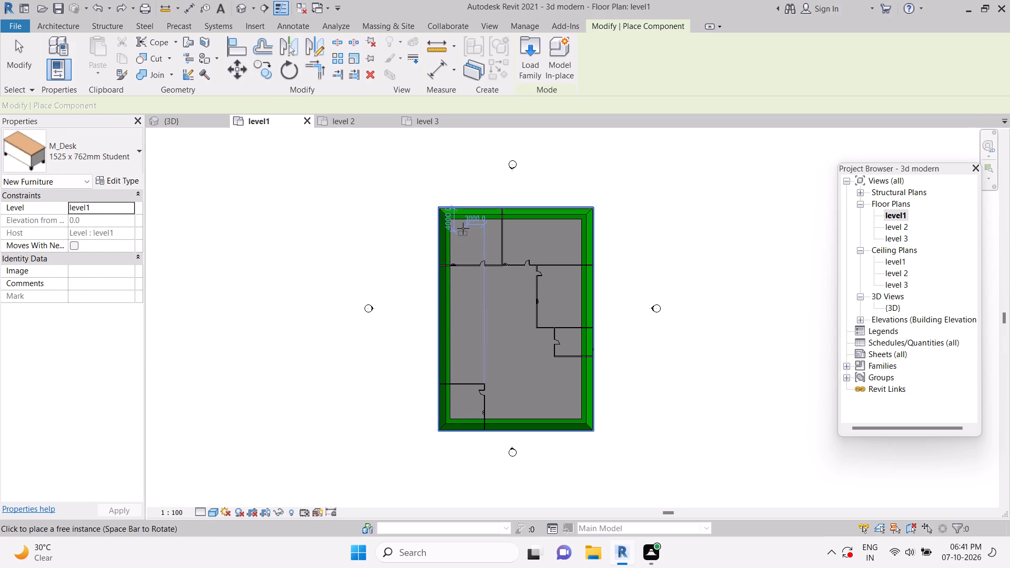
Place one 1525 x 762mm Student desk in the upper-left room on level1, about 6100 mm from the room's right partition.
left_click(464, 227)
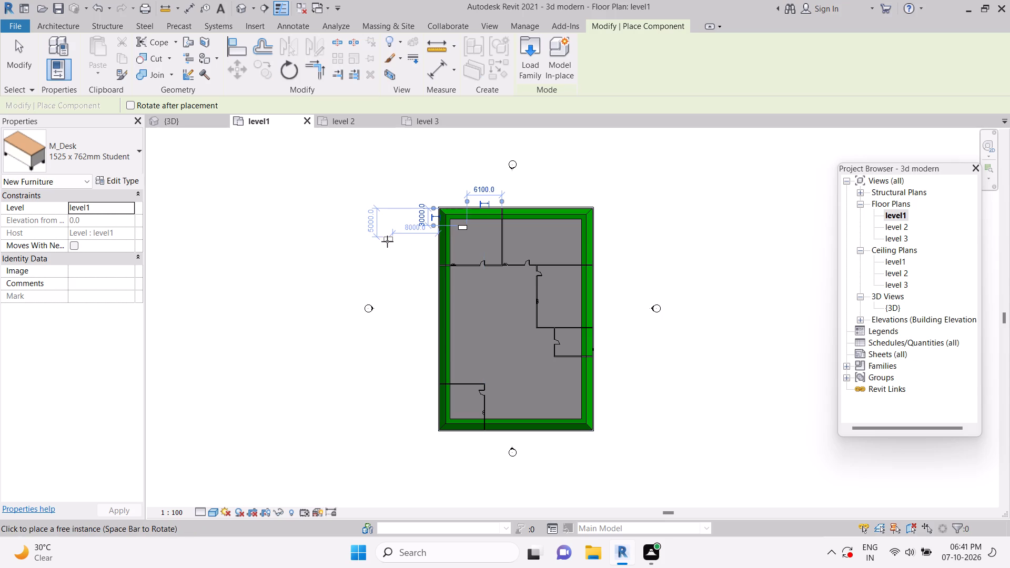
key("Escape")
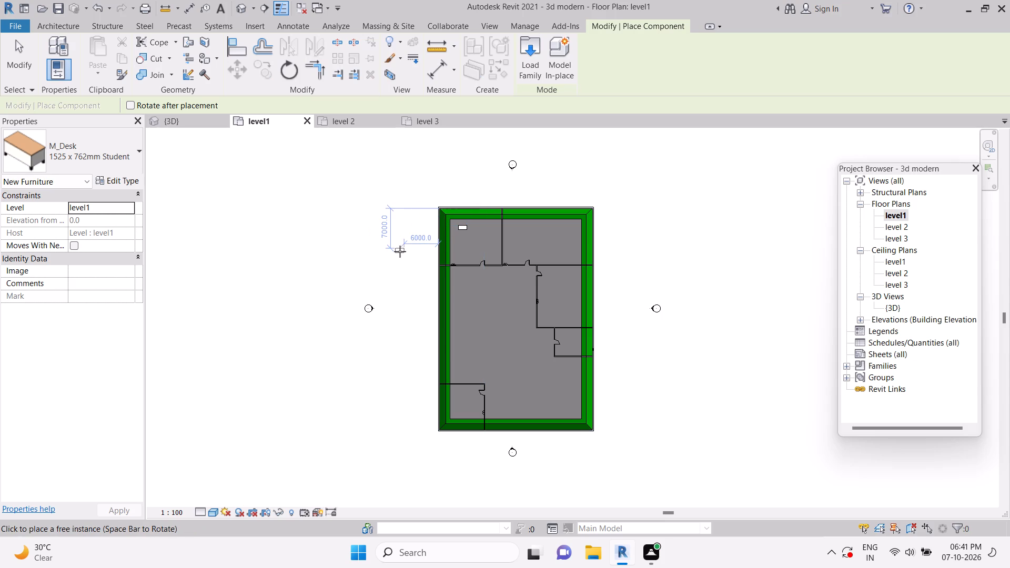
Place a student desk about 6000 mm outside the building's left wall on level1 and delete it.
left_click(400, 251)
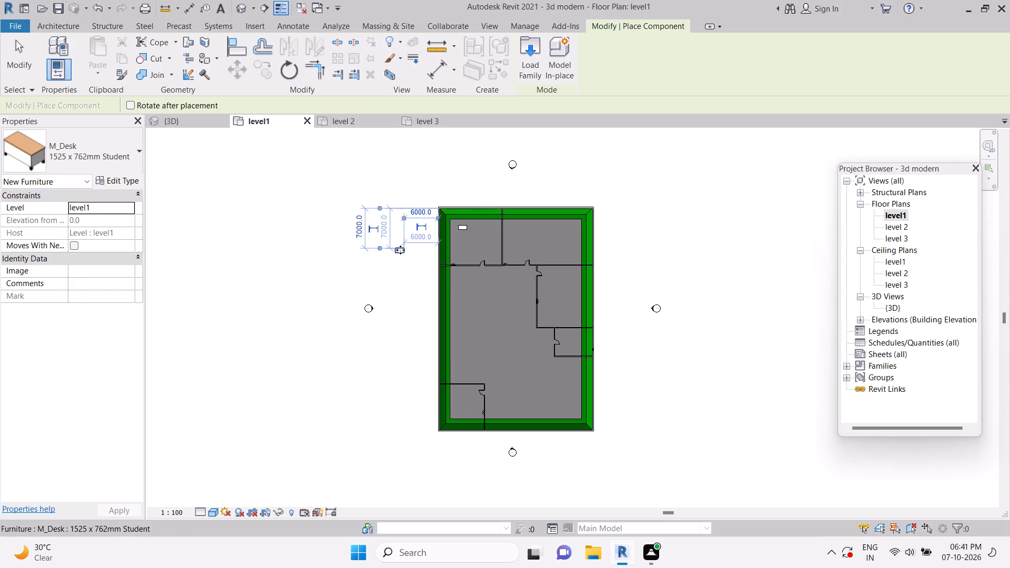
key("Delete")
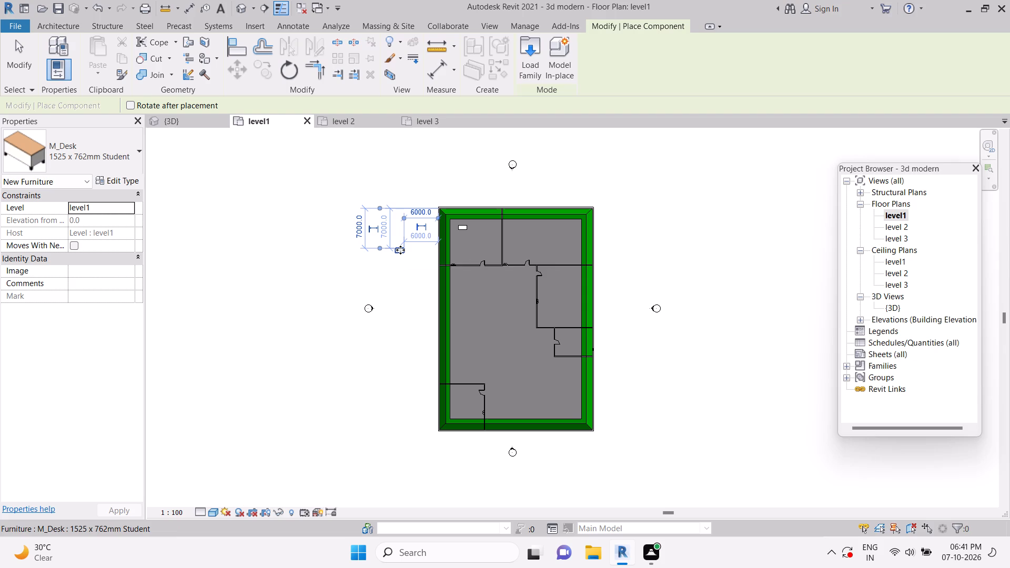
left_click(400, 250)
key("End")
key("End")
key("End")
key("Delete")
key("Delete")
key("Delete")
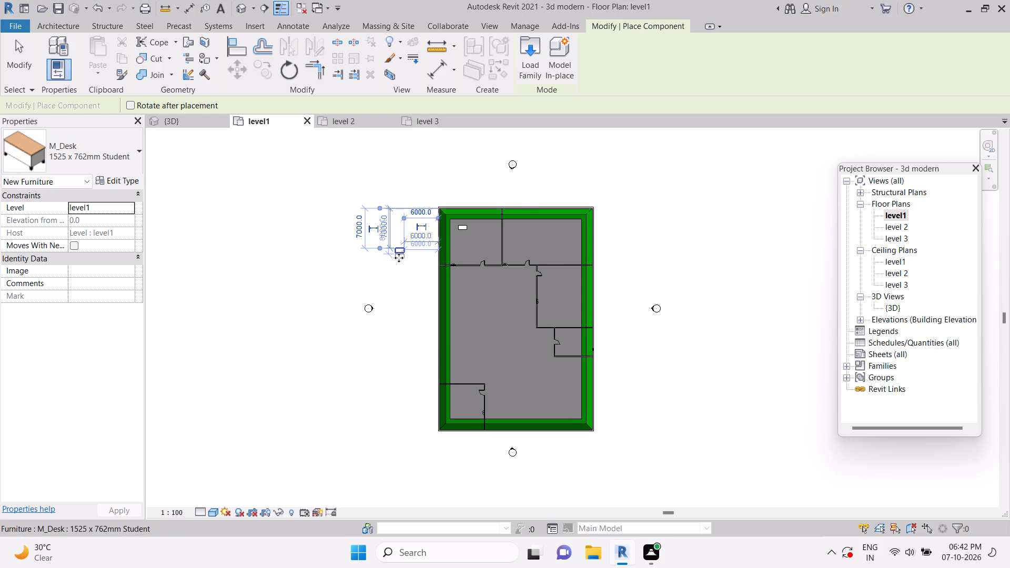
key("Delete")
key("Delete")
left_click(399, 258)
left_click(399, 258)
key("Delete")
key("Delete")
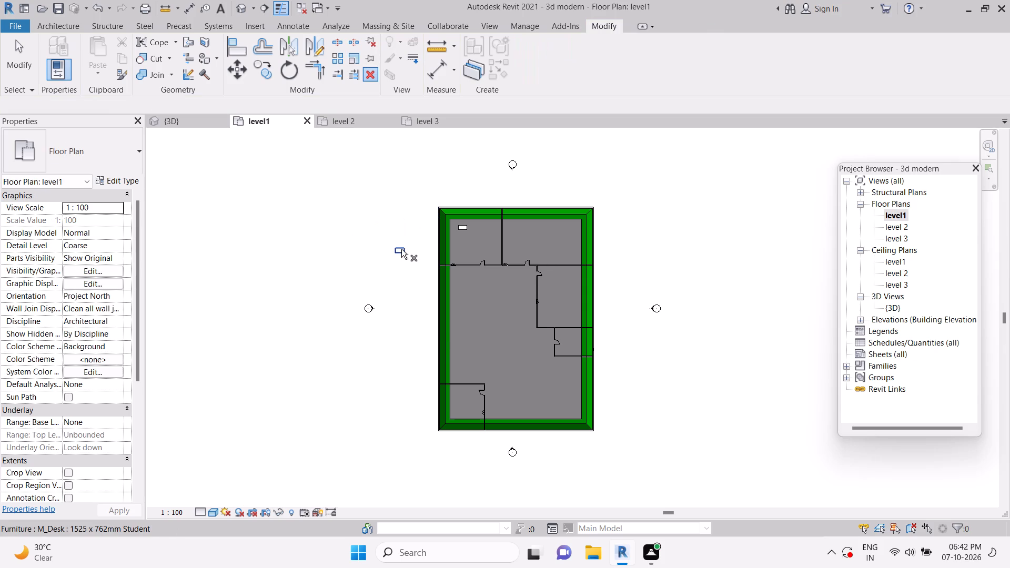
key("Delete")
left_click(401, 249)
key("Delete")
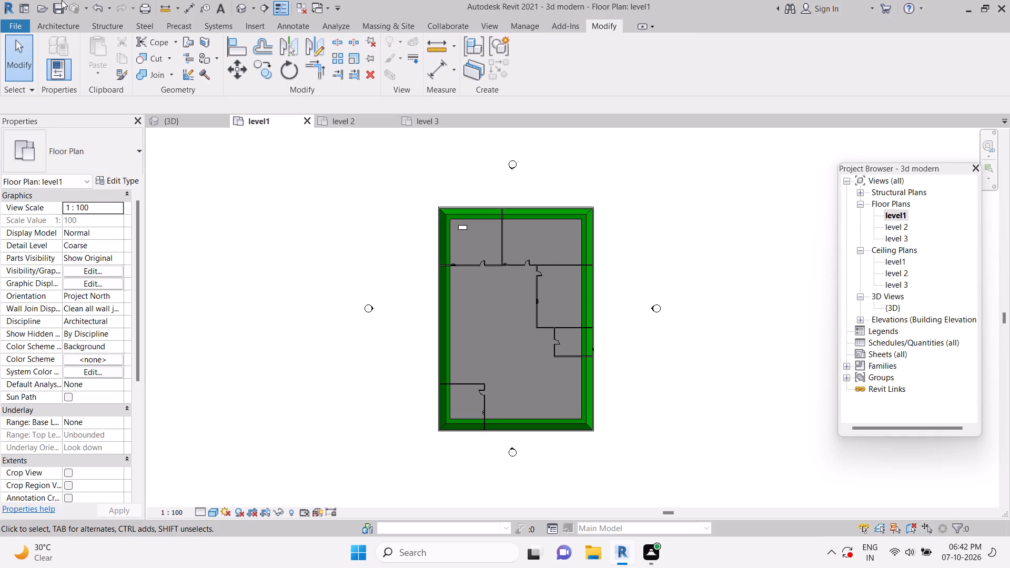
Start placing a component on level1 and browse the available types, from desks to parking spaces and deciduous trees.
left_click(65, 32)
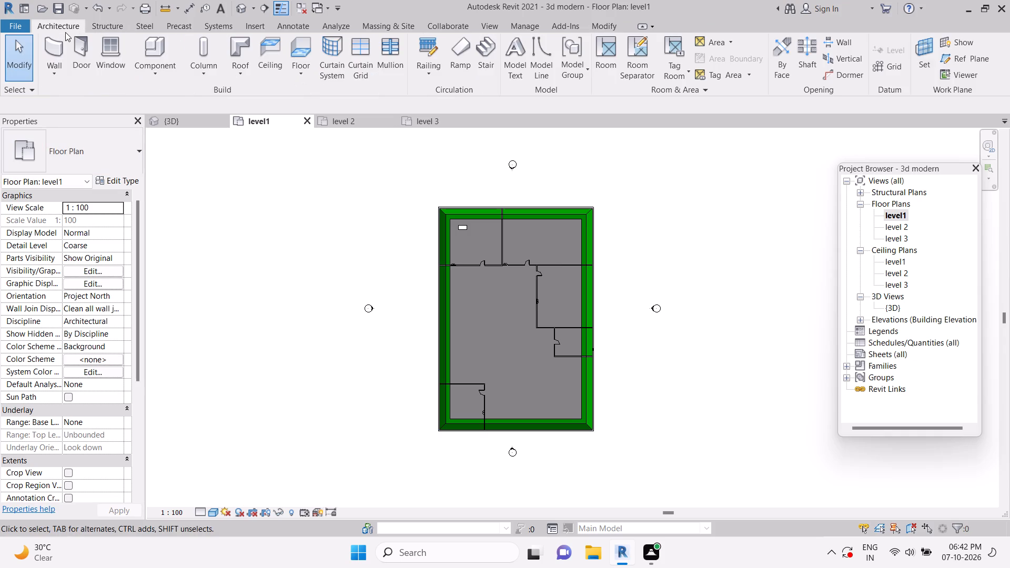
left_click(156, 73)
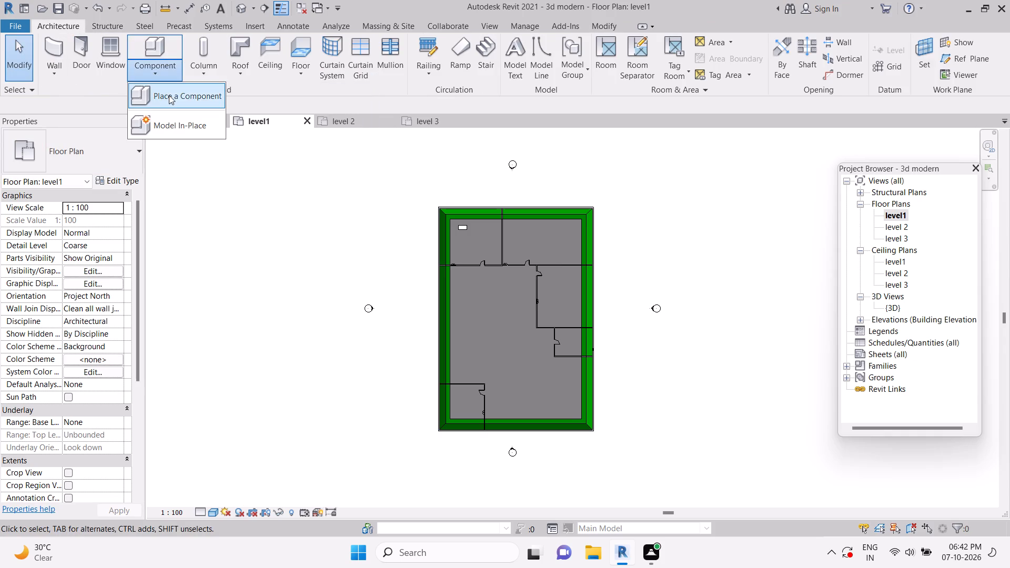
left_click(169, 95)
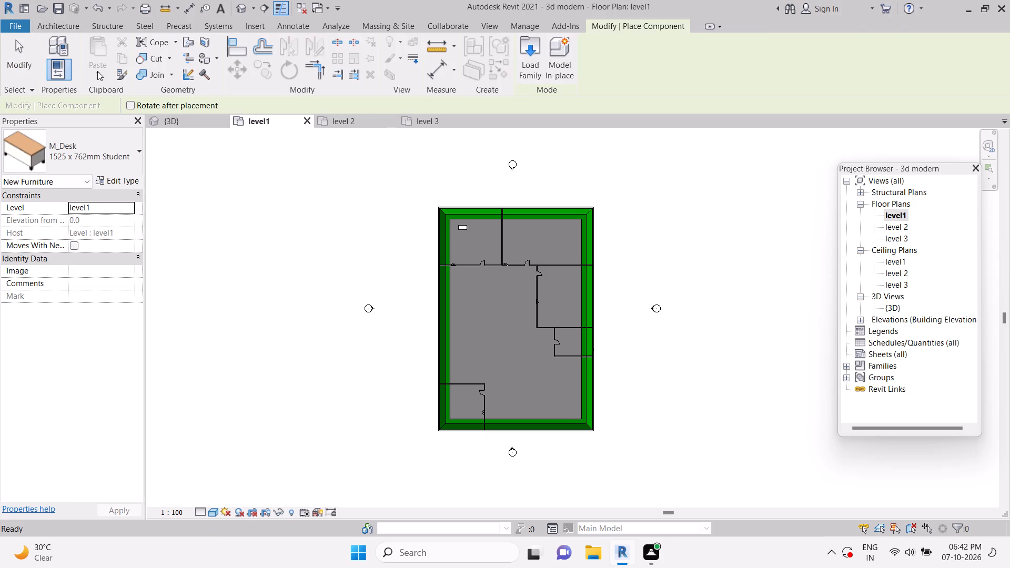
left_click(145, 148)
left_click(135, 158)
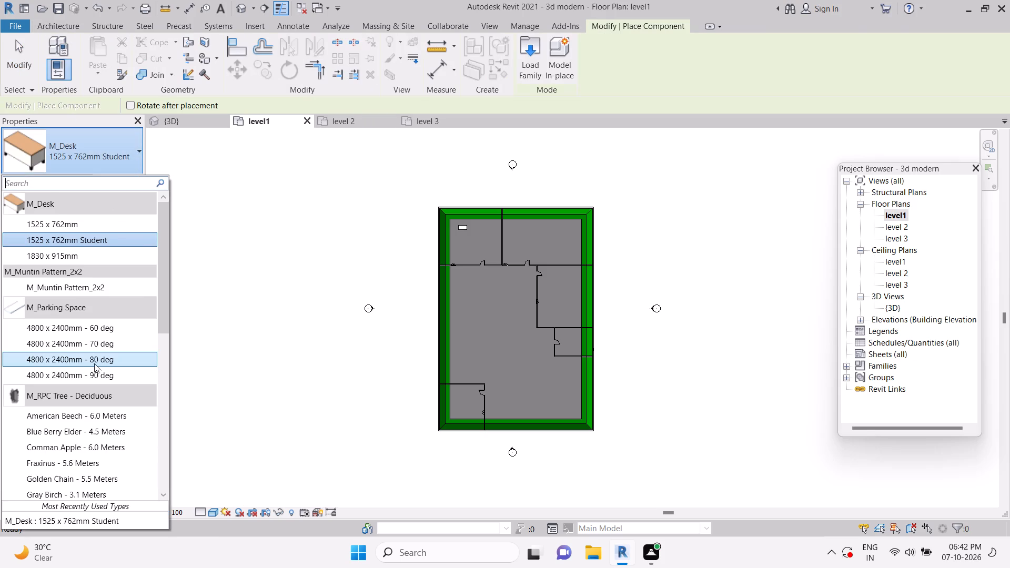
scroll(89, 364, "down", 1)
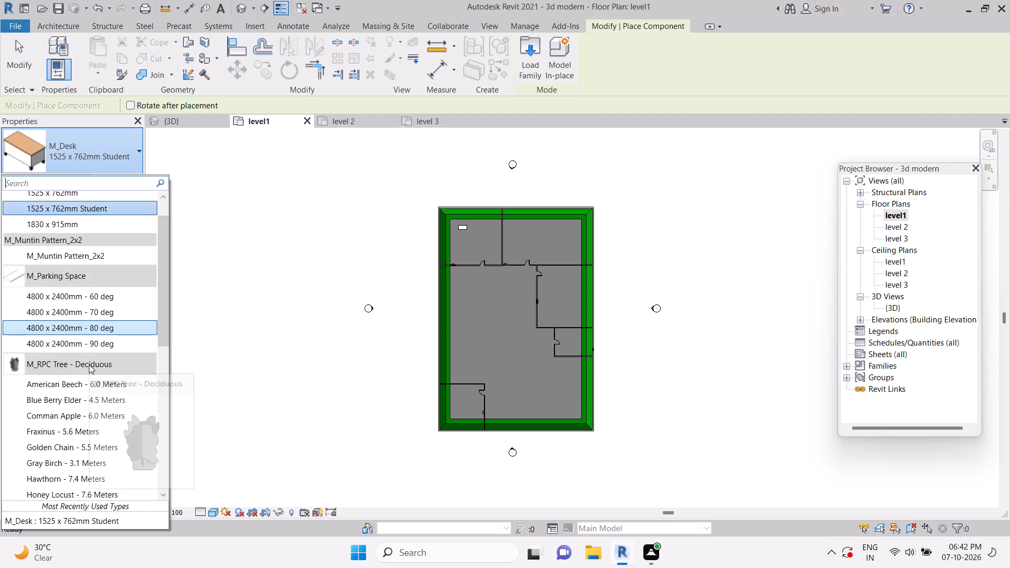
scroll(89, 364, "down", 6)
scroll(89, 363, "up", 7)
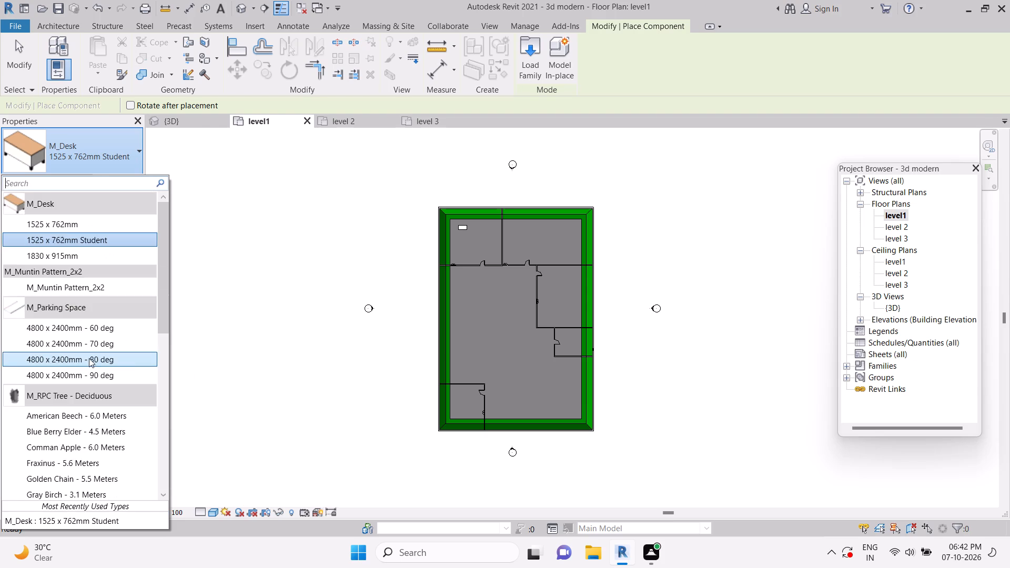
scroll(89, 357, "down", 1)
scroll(89, 356, "up", 6)
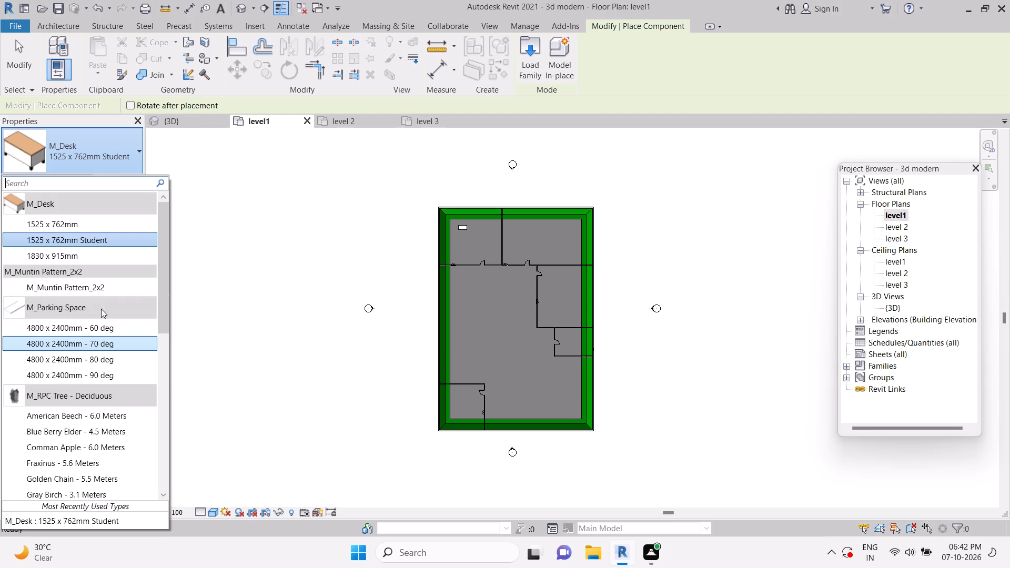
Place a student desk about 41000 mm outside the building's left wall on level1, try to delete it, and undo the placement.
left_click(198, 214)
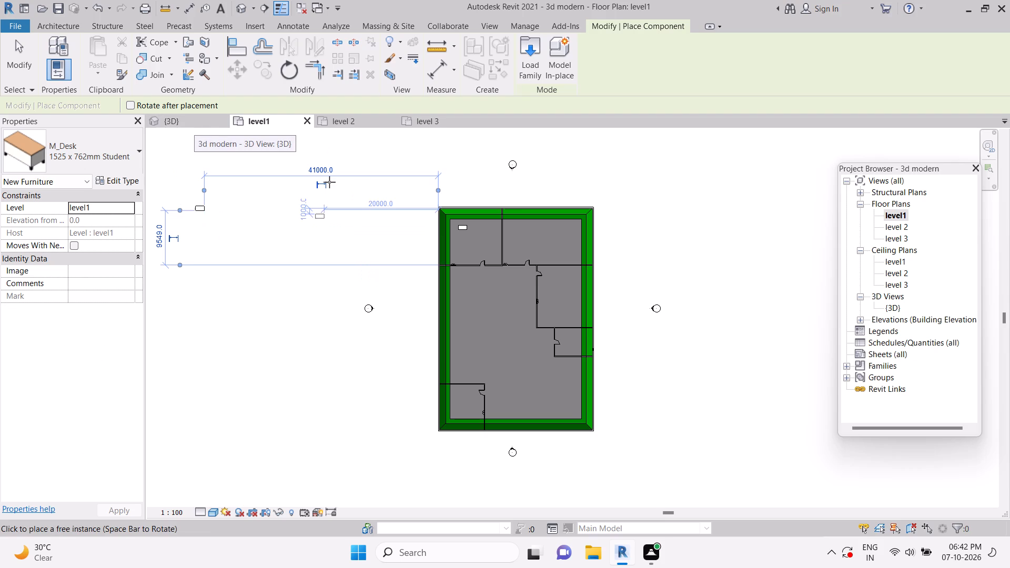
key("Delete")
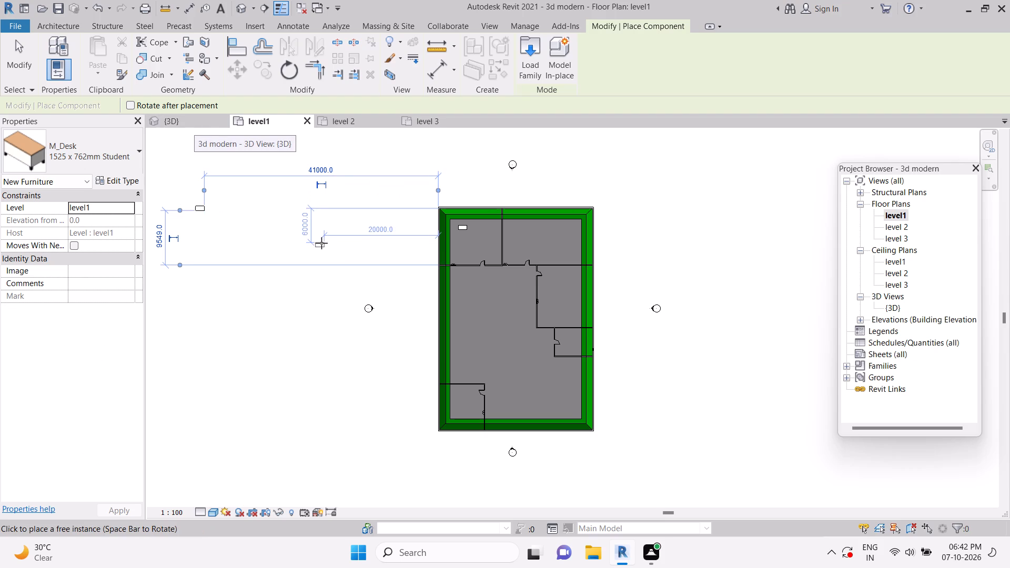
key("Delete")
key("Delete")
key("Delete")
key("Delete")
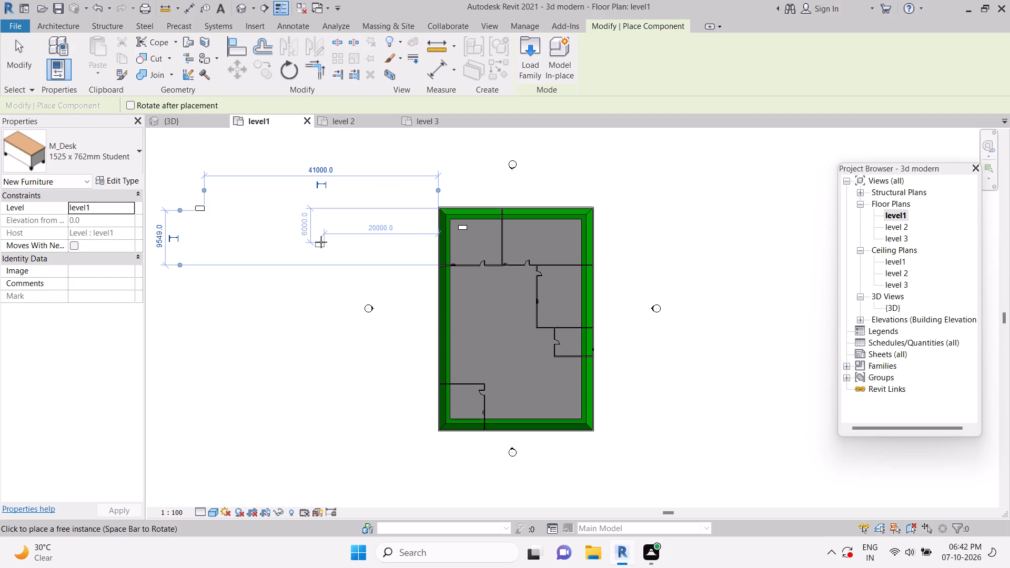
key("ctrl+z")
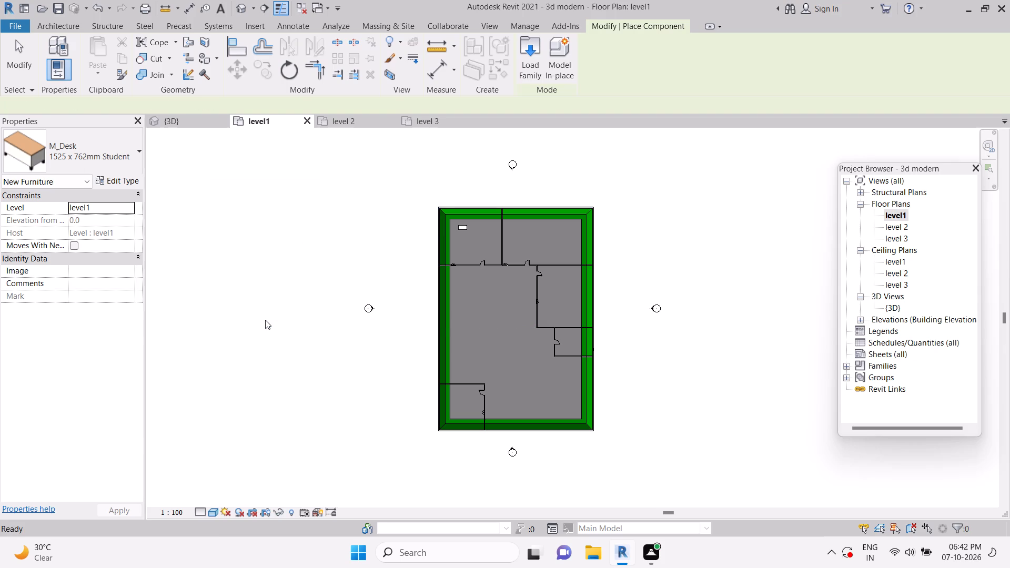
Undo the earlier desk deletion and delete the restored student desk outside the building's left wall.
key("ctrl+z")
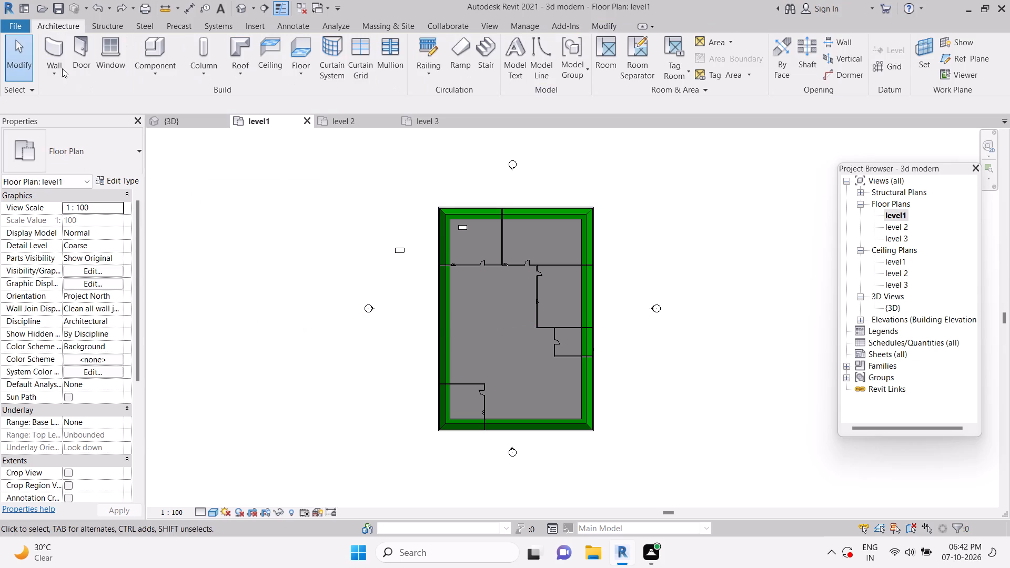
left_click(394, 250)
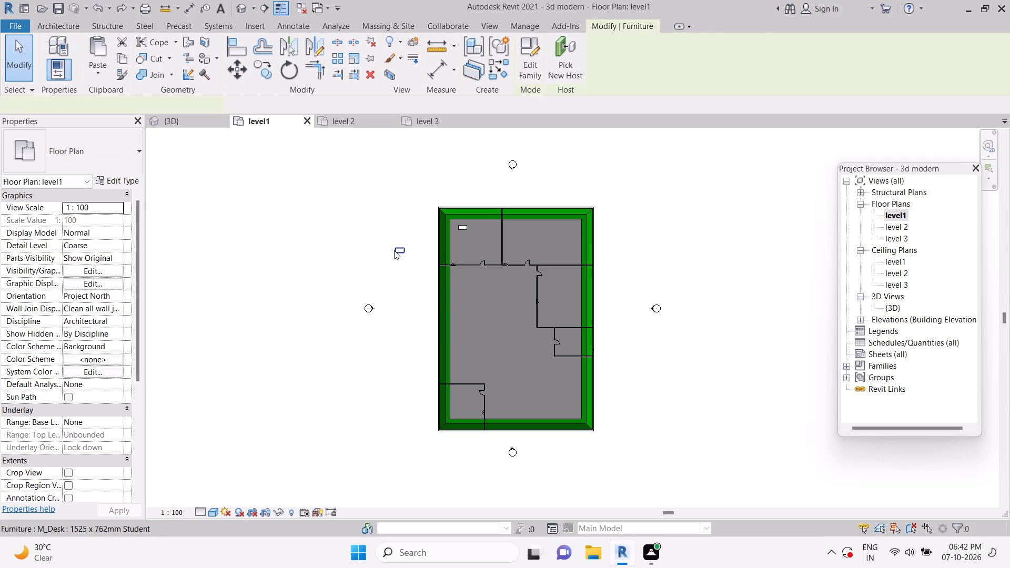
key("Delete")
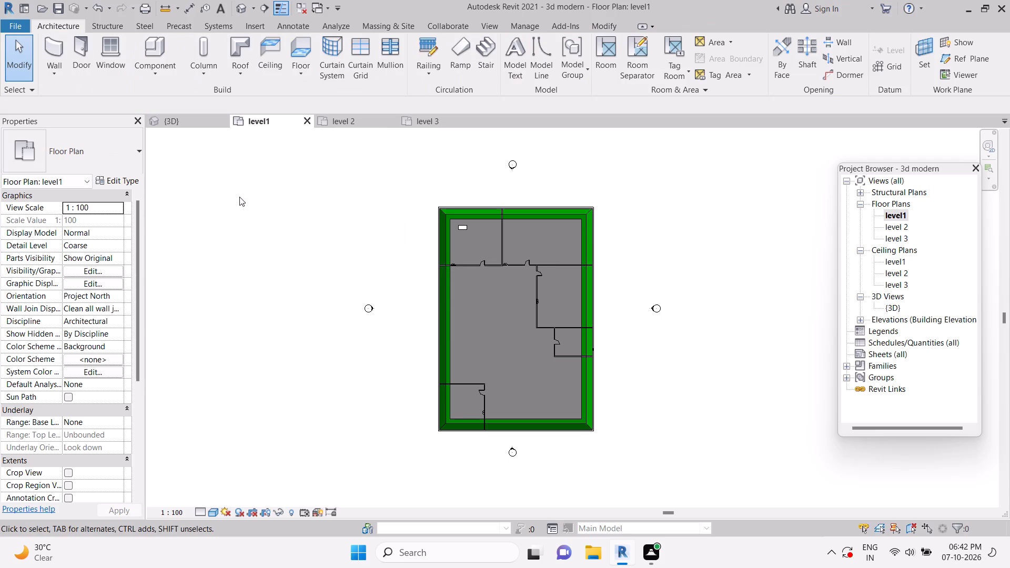
Examine the building and its roofs in the 3D view.
left_click(177, 123)
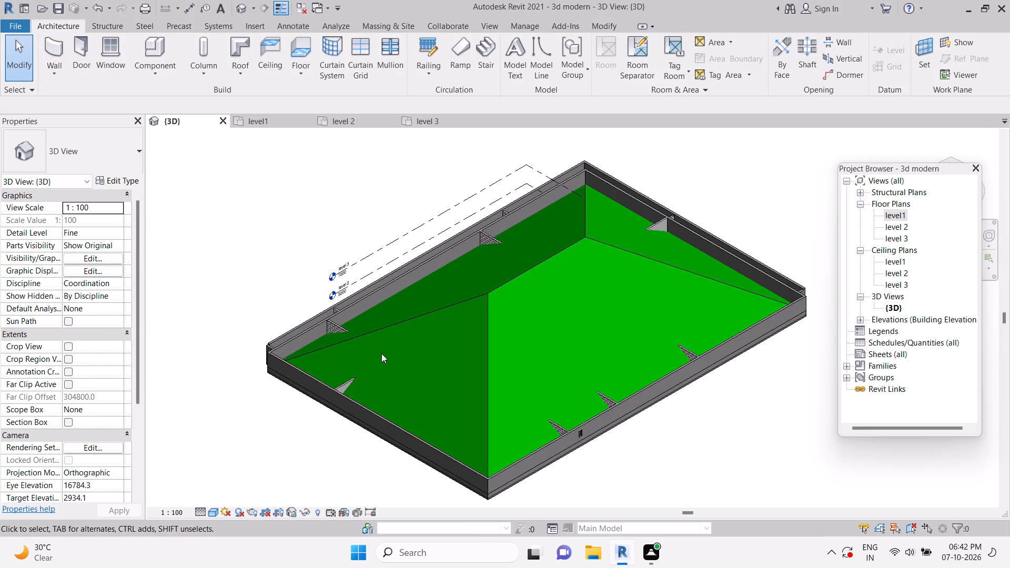
scroll(381, 353, "down", 3)
scroll(381, 353, "up", 8)
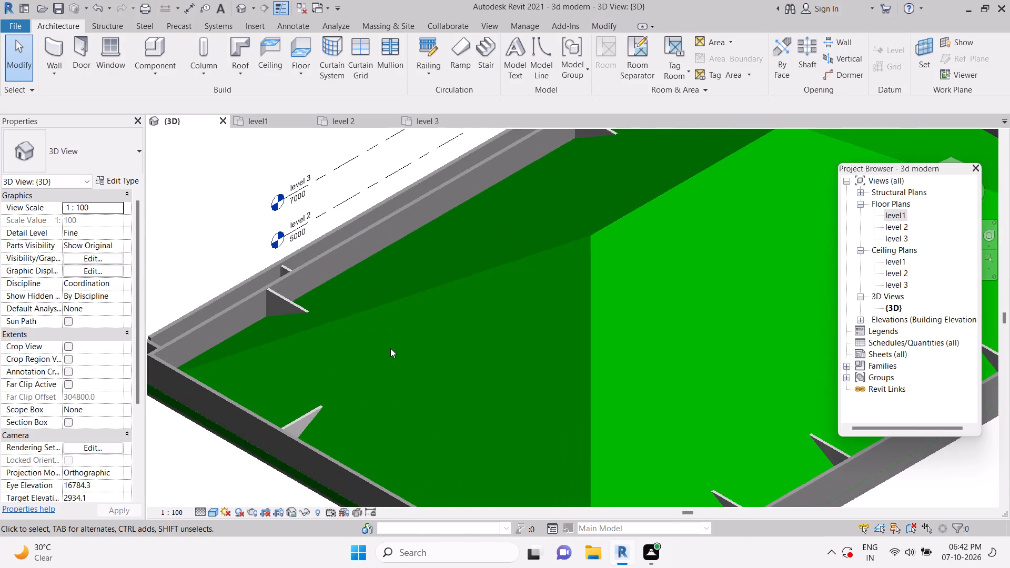
scroll(390, 348, "down", 7)
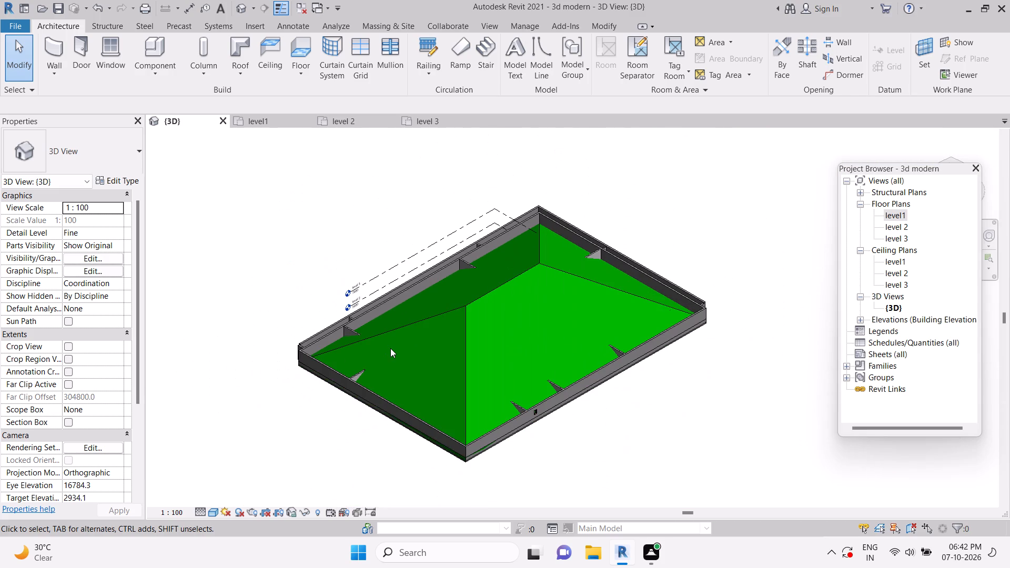
Start a stair on level1 and draw a straight 11-riser run, 1000 mm wide and about 2500 mm long, below the small right-hand room.
left_click(254, 123)
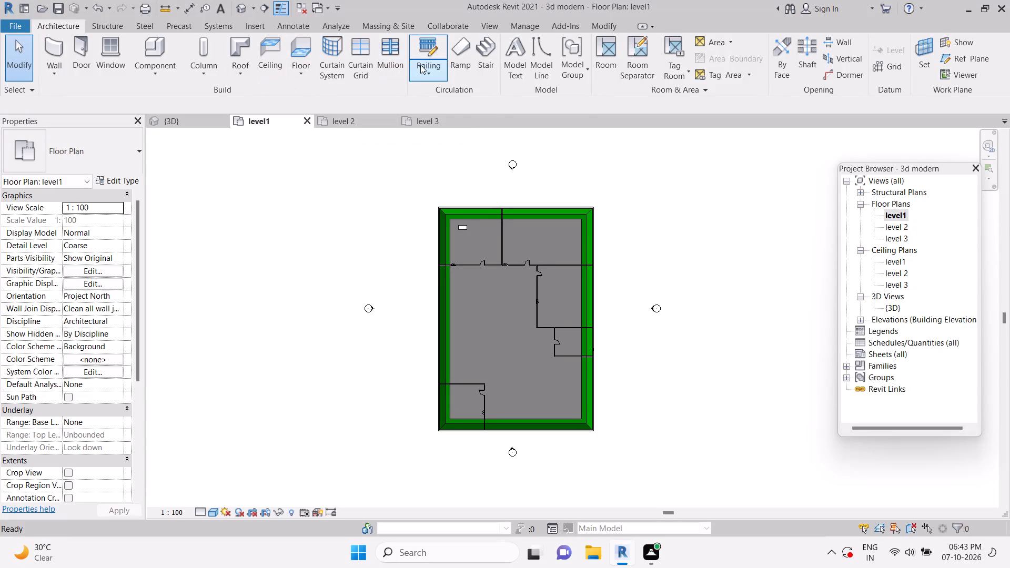
left_click(479, 49)
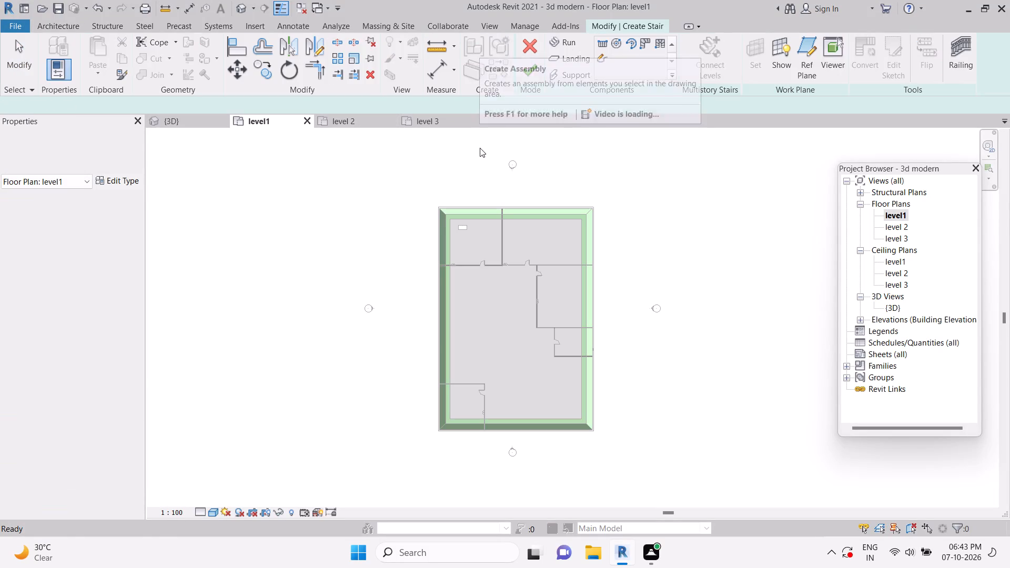
left_click(277, 123)
left_click(277, 123)
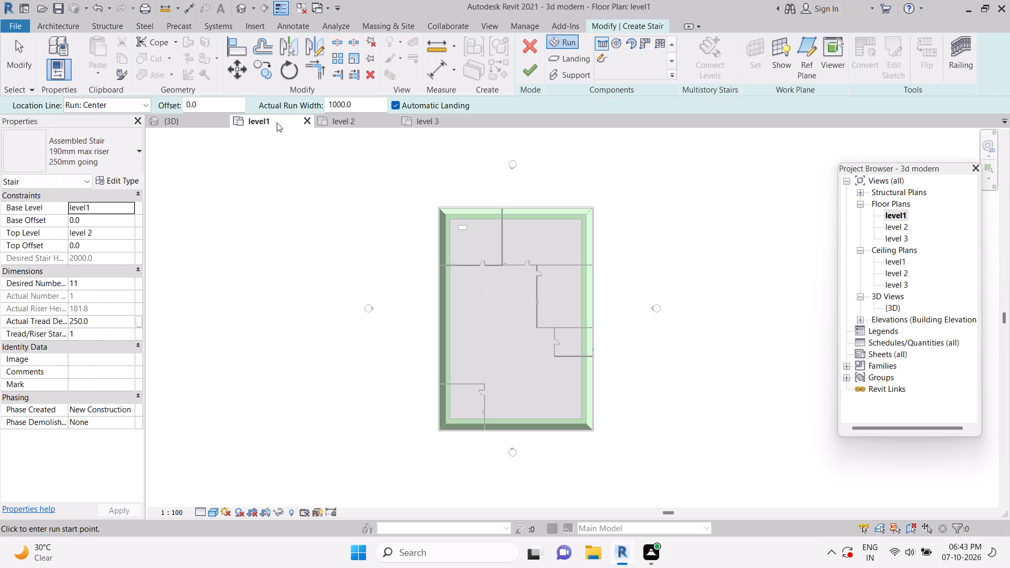
left_click(265, 118)
left_click(351, 118)
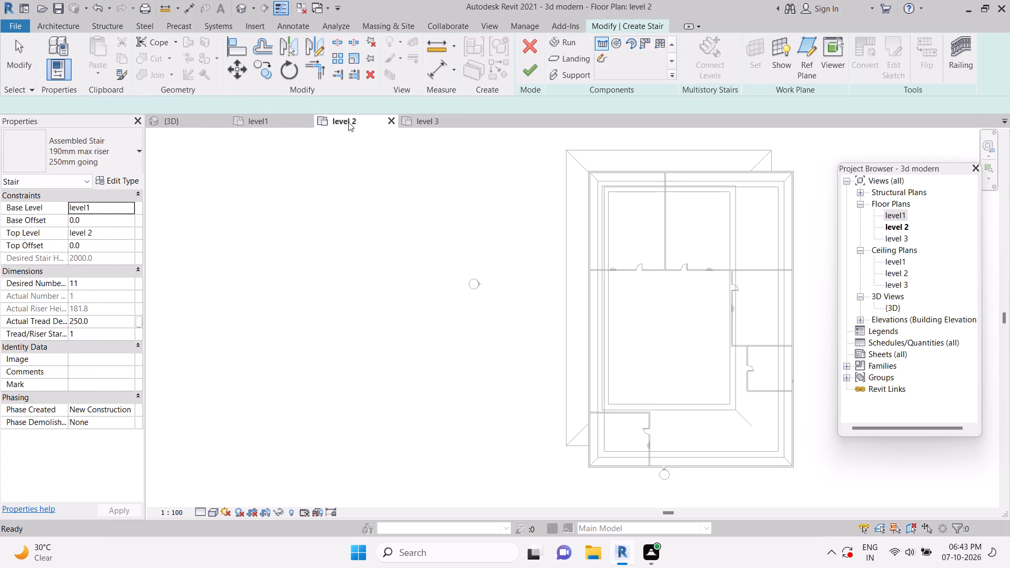
left_click(285, 123)
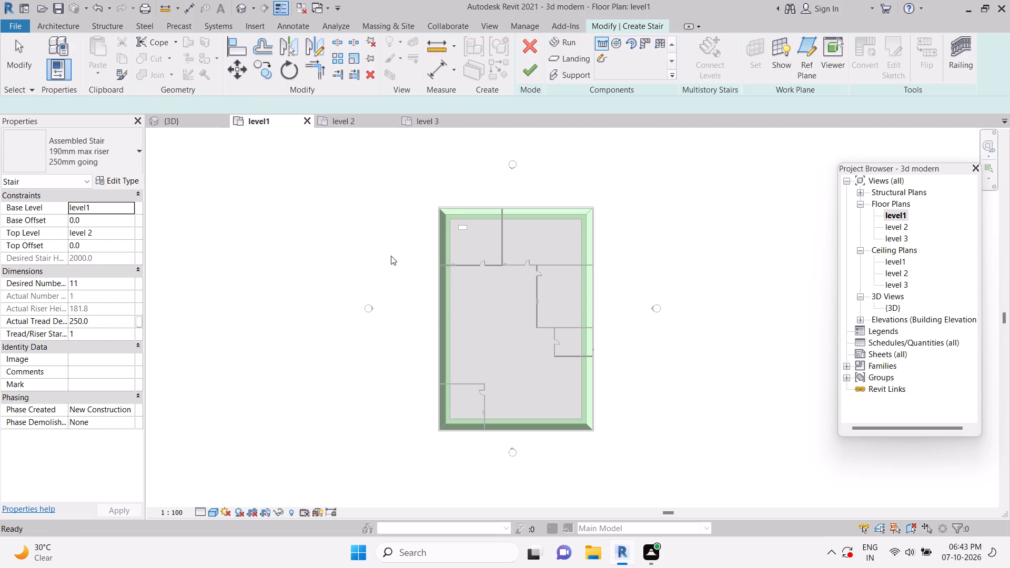
scroll(488, 377, "up", 4)
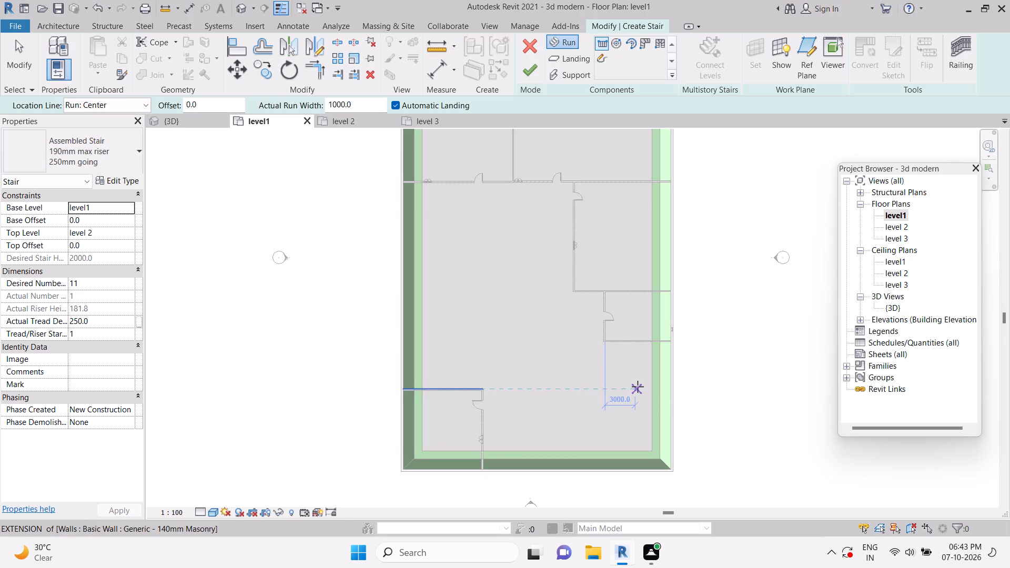
left_click_drag(638, 387, 582, 393)
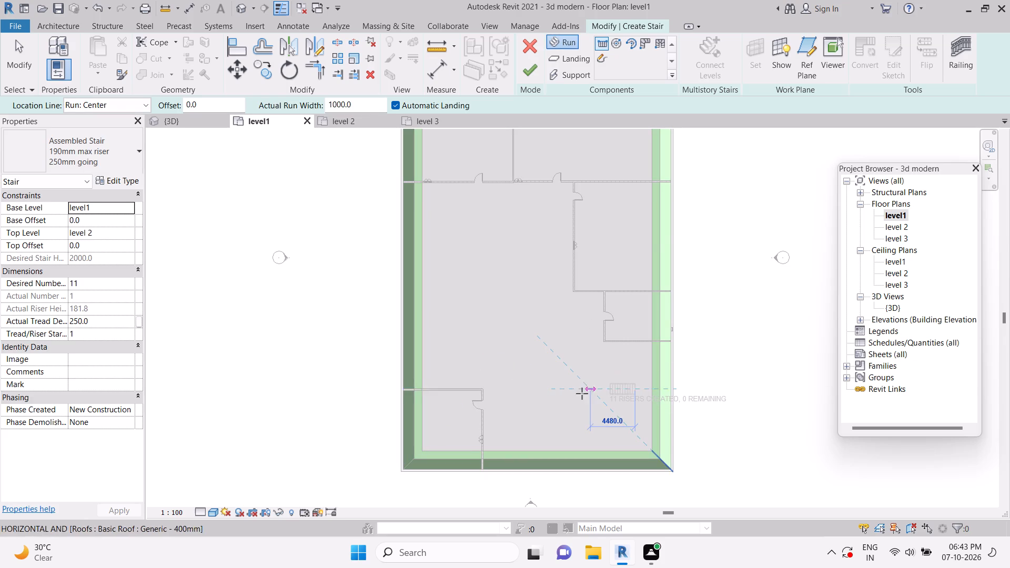
left_click_drag(582, 393, 573, 394)
left_click(573, 394)
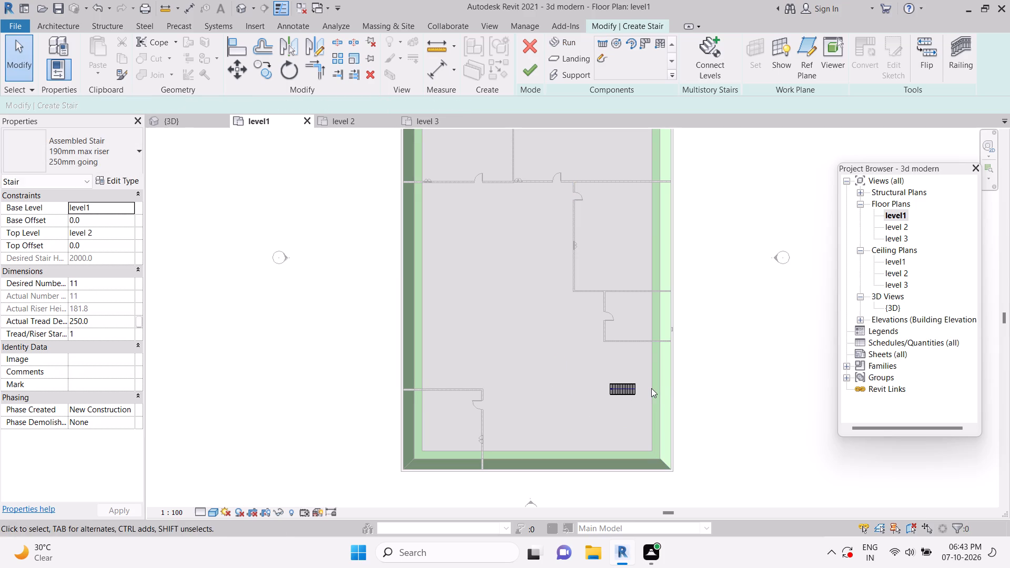
Move the stair run right until its right end is about 5400 mm from the small room's left wall line.
left_click(627, 390)
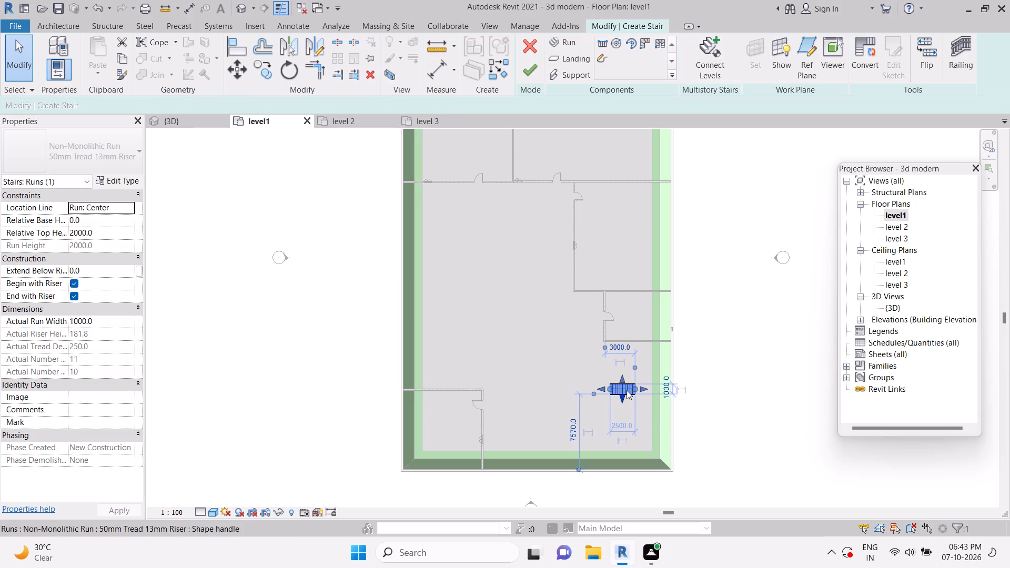
key("Right")
key("Right")
key("Right")
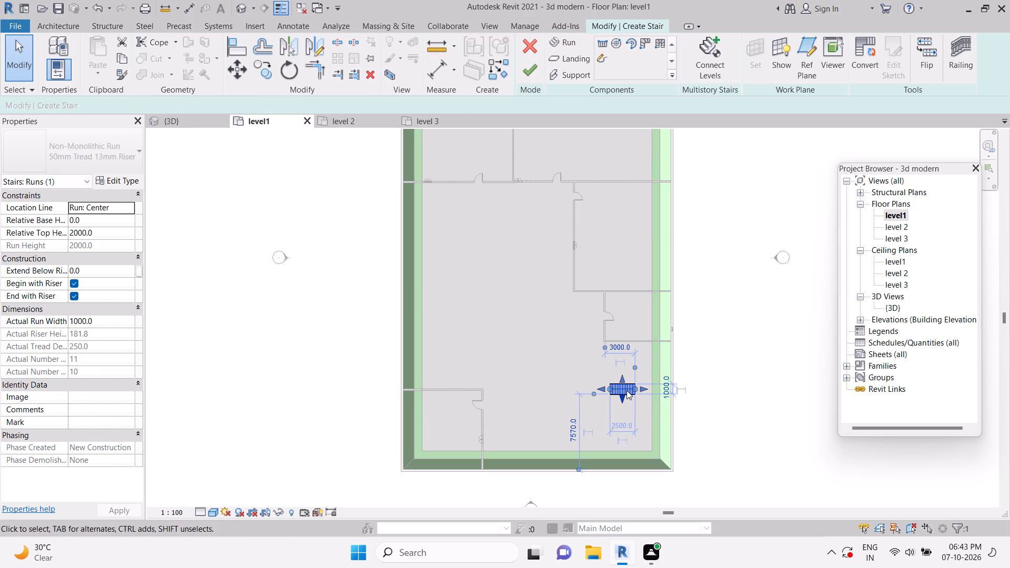
key("Right")
key("Right")
key("Right")
key("Right")
key("Right")
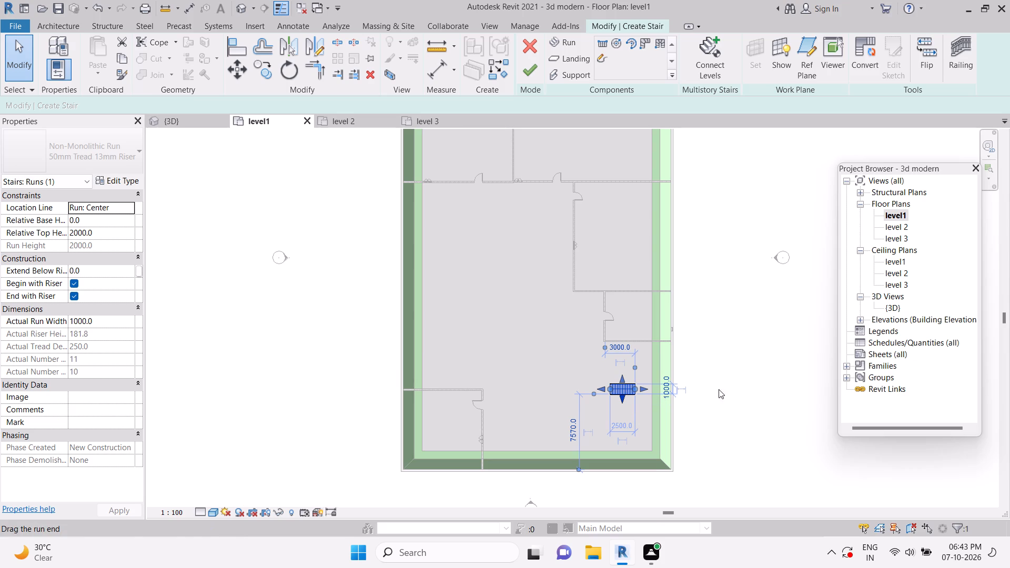
left_click(772, 384)
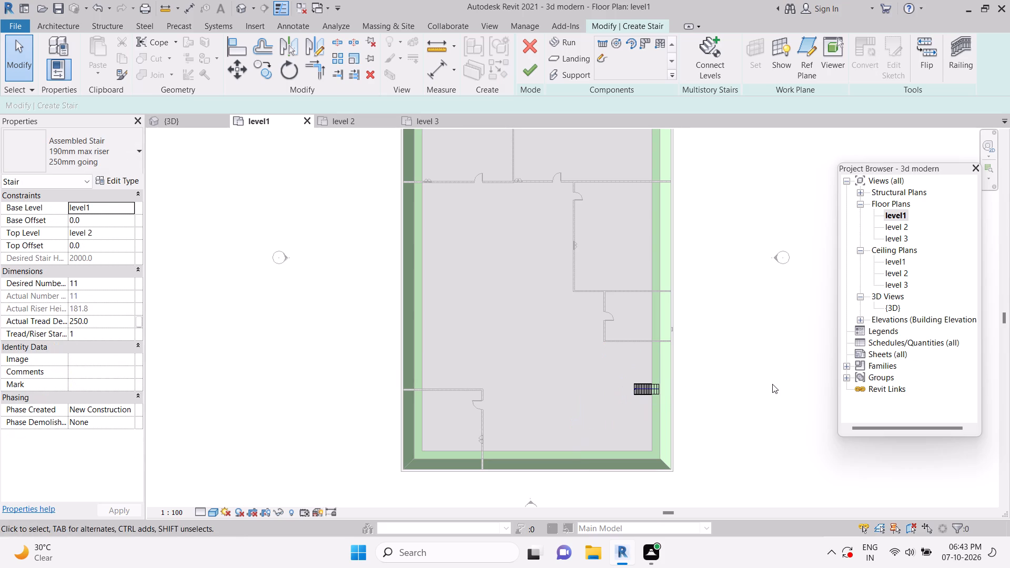
Move the stair run against the building's right wall, its right end about 6600 mm from the small room's left wall line.
left_click(641, 391)
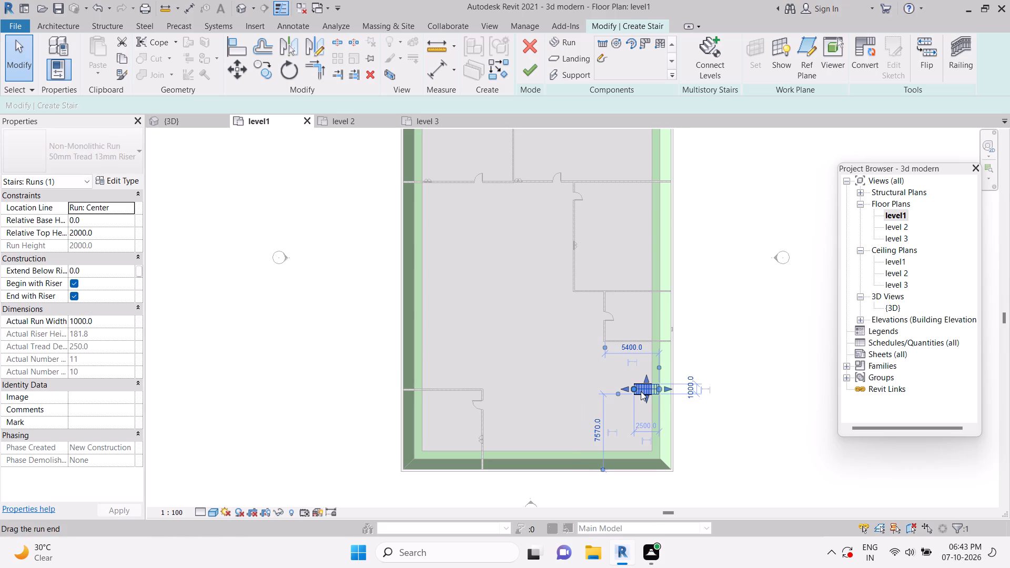
key("Right")
key("Right")
key("Right")
key("Right")
key("Right")
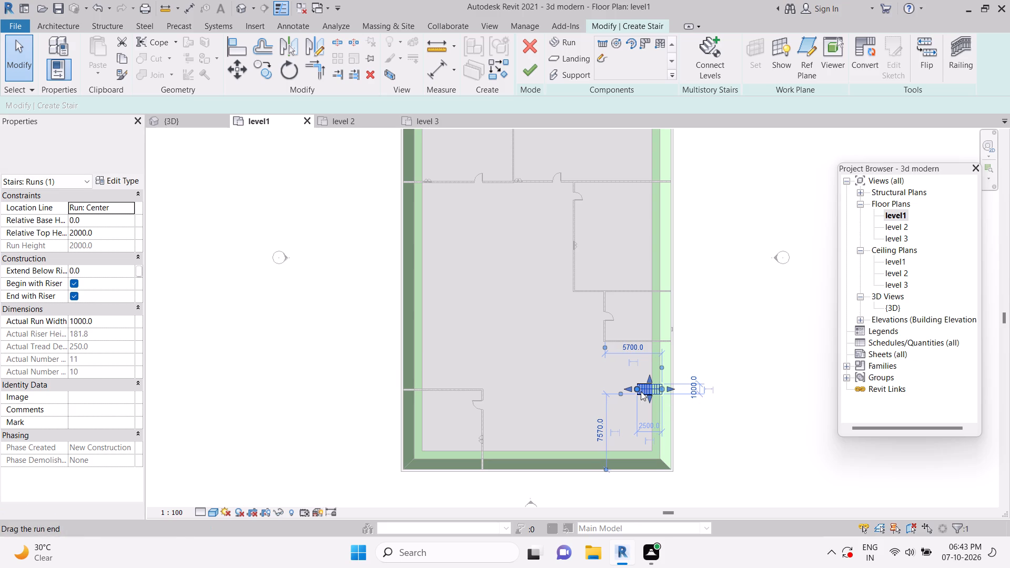
key("Right")
key("Right")
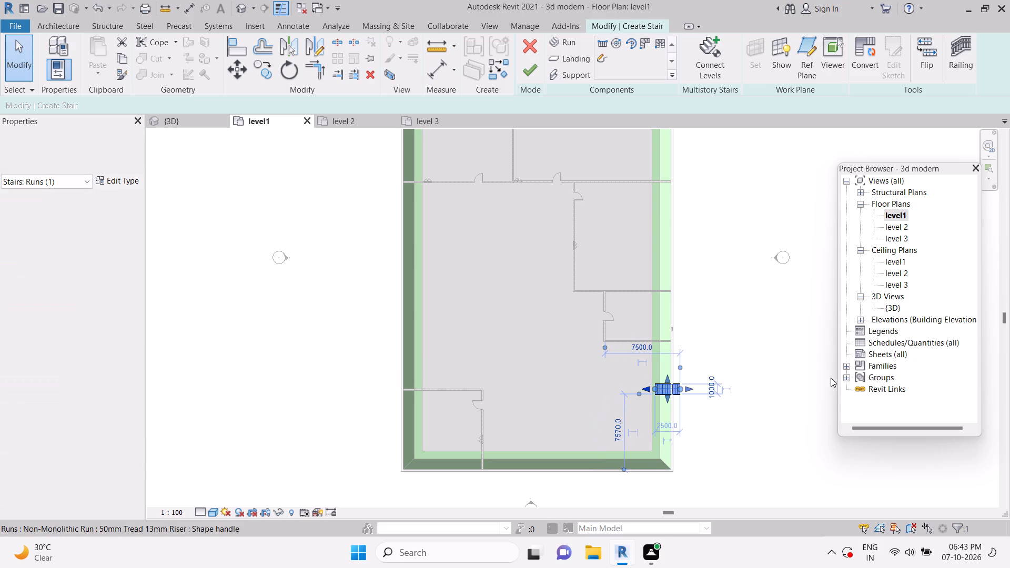
key("Left")
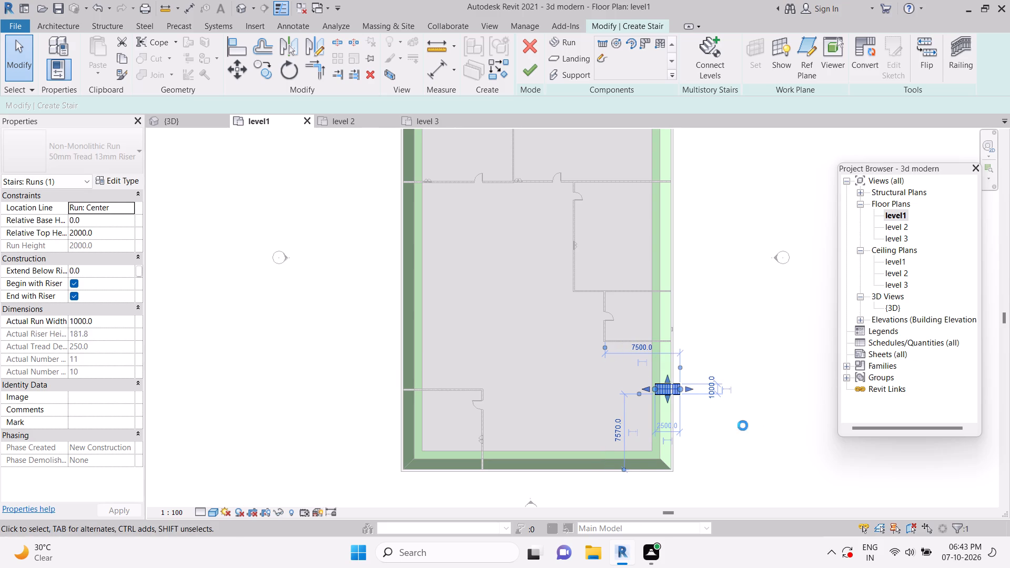
key("Left")
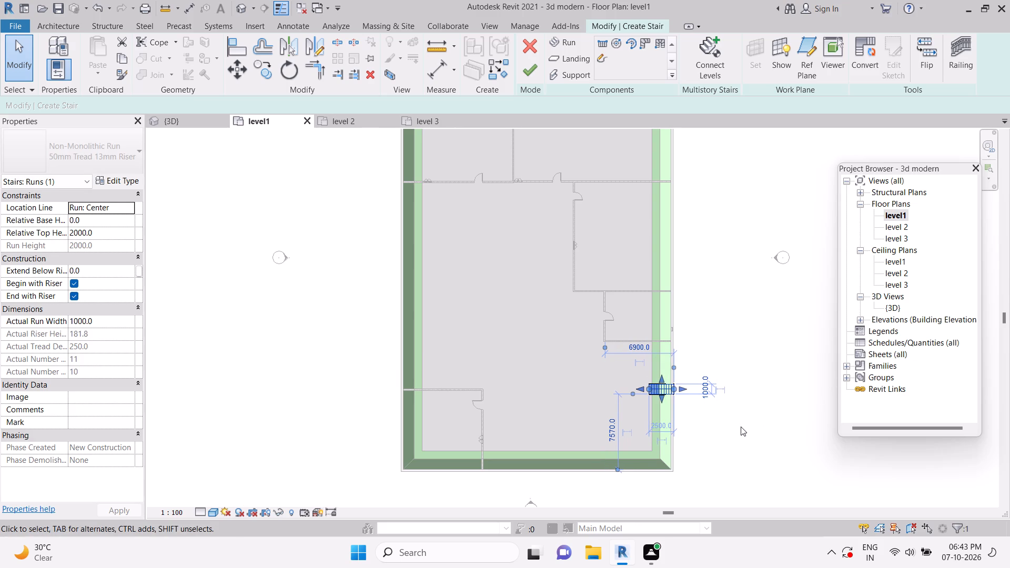
key("Left")
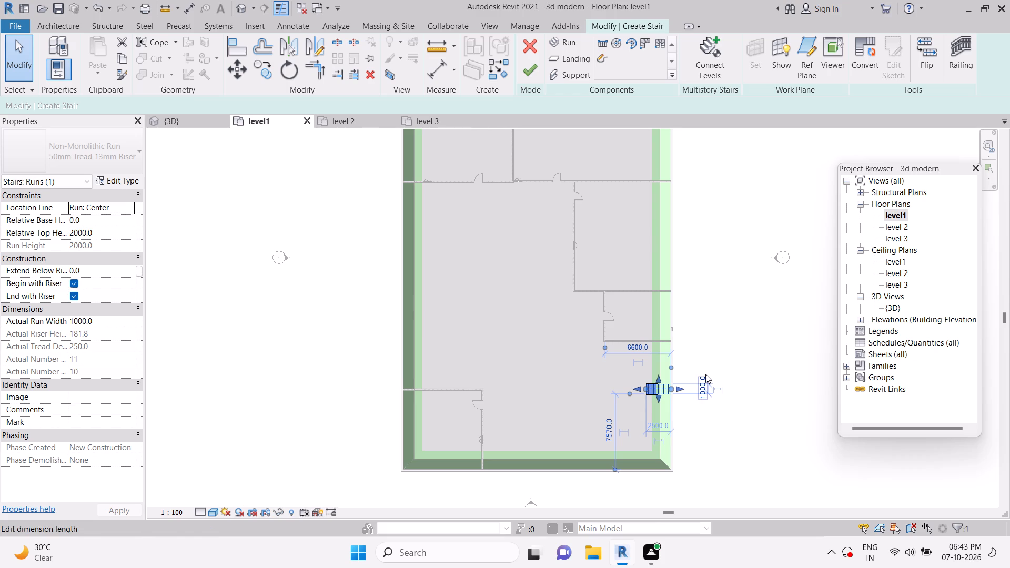
left_click(706, 351)
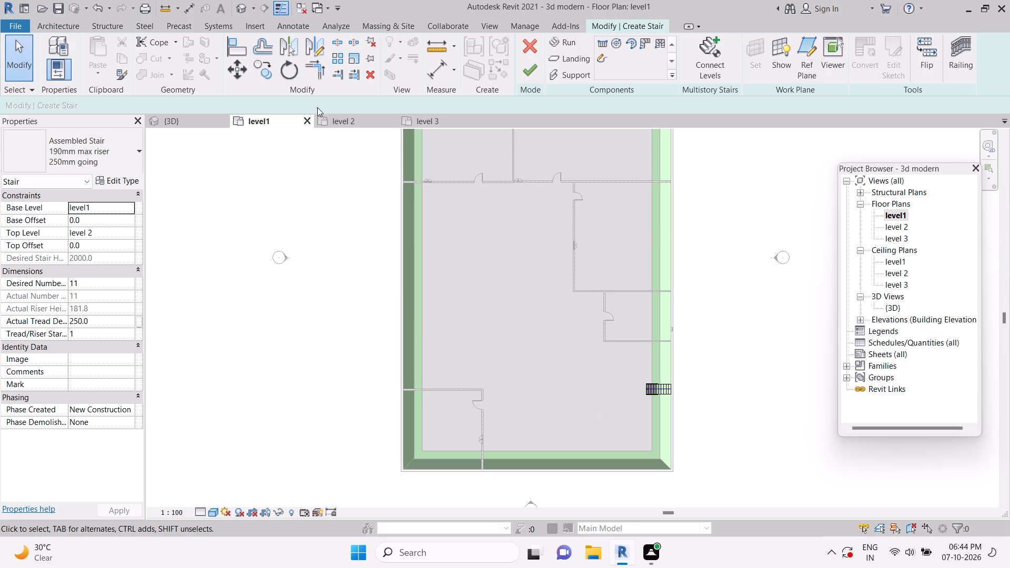
Examine the building in the 3D view to check the new stair run.
left_click(194, 127)
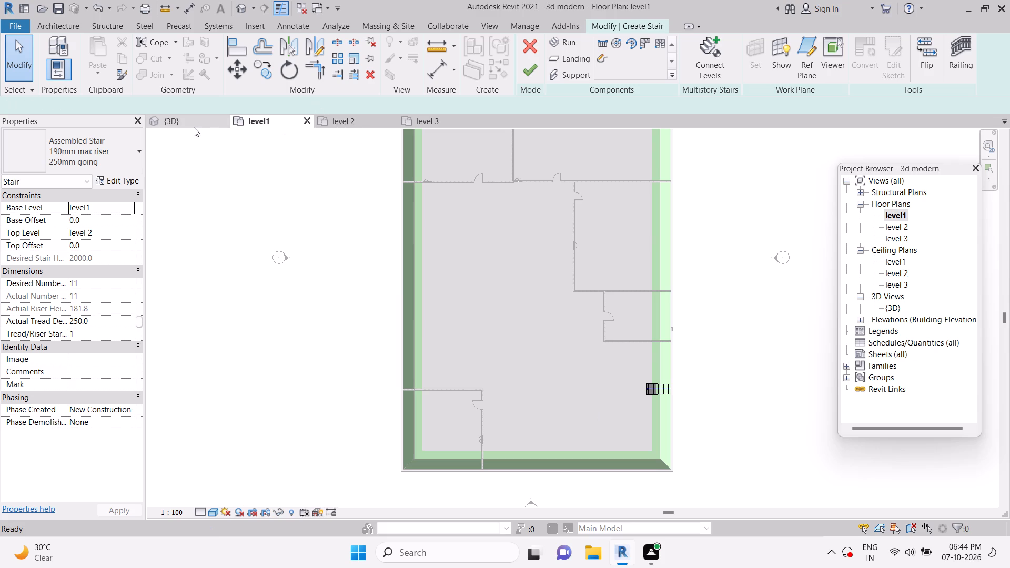
scroll(409, 379, "up", 5)
scroll(409, 379, "down", 1)
scroll(409, 379, "up", 3)
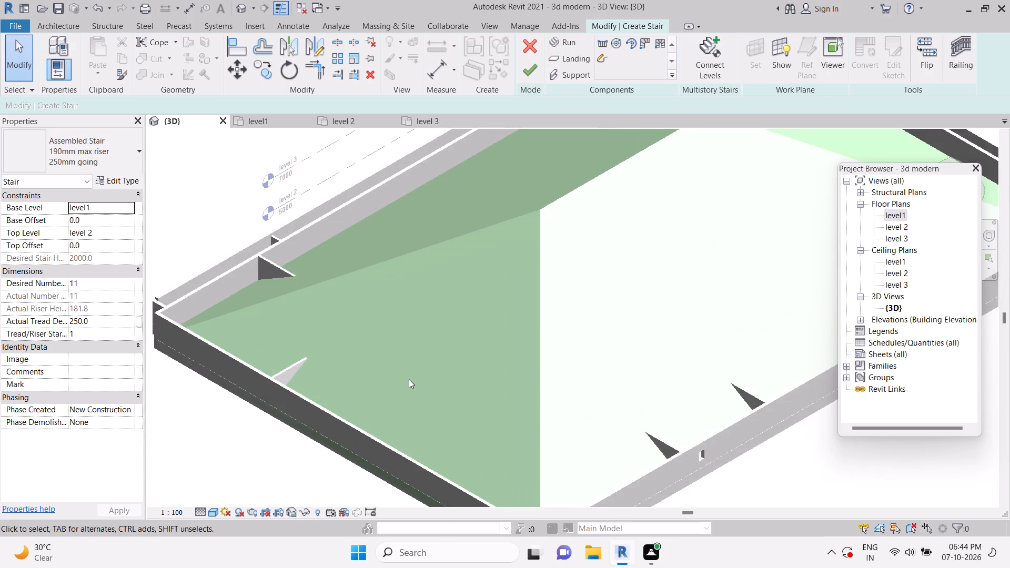
scroll(409, 379, "up", 1)
scroll(409, 379, "down", 7)
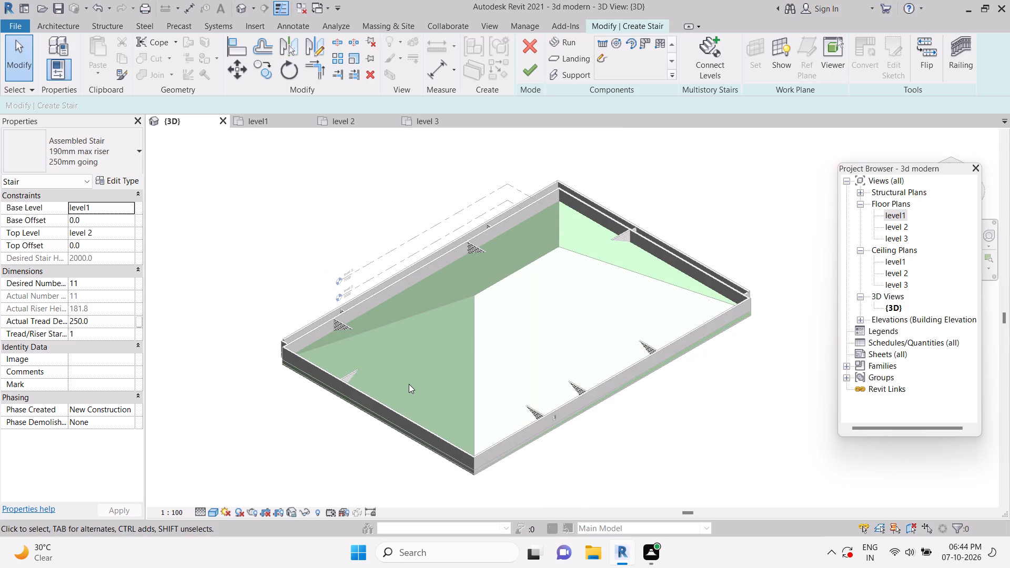
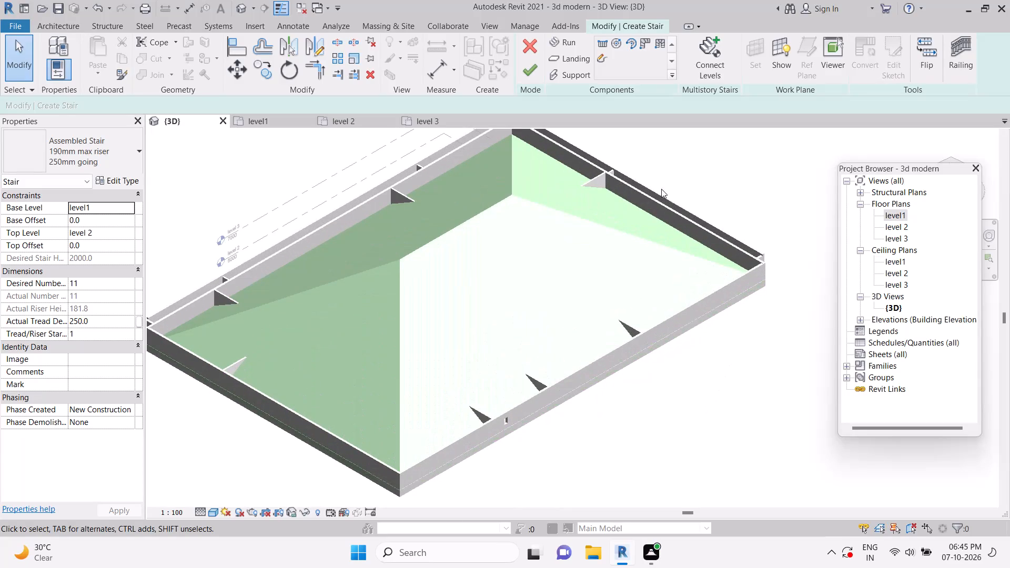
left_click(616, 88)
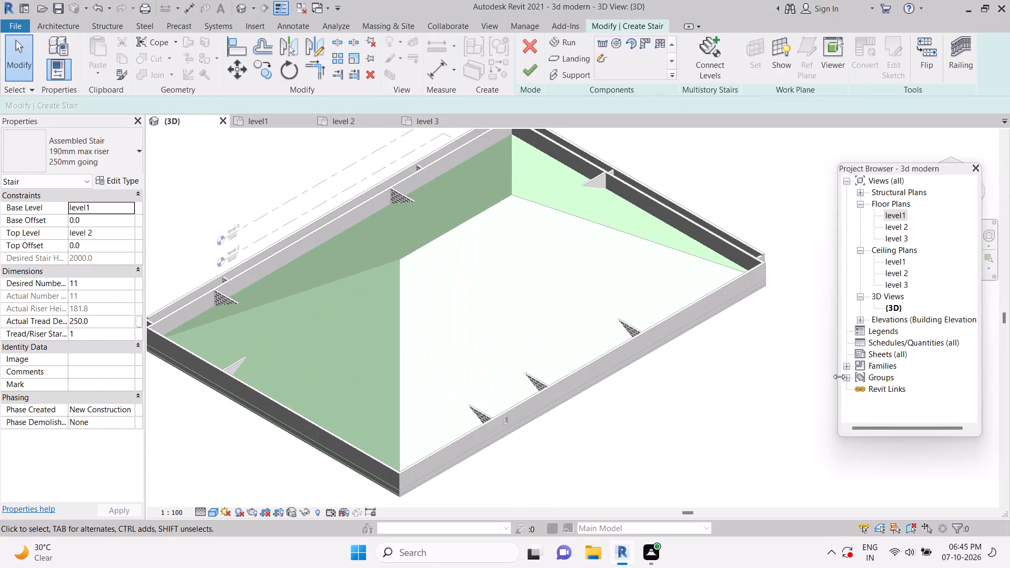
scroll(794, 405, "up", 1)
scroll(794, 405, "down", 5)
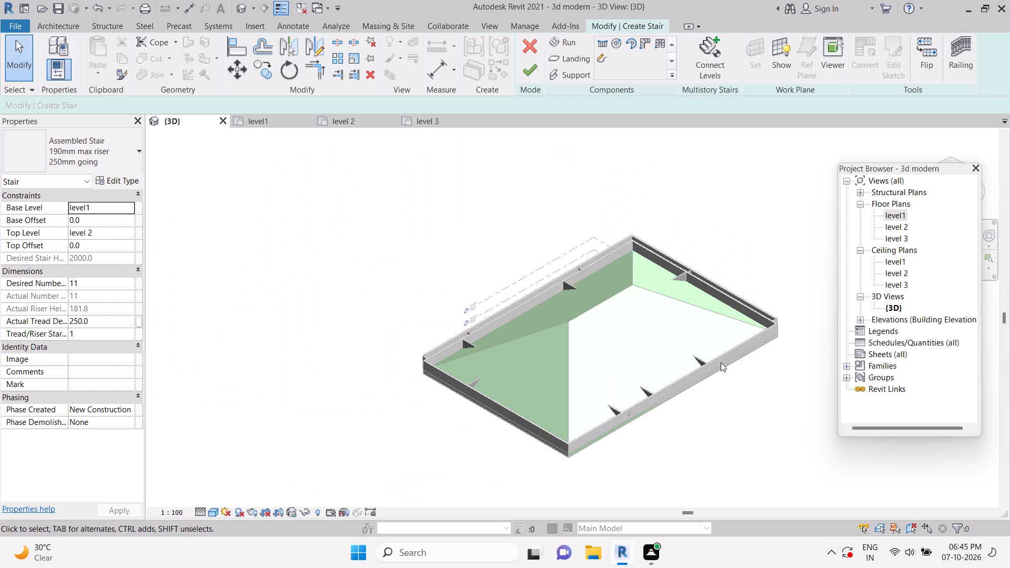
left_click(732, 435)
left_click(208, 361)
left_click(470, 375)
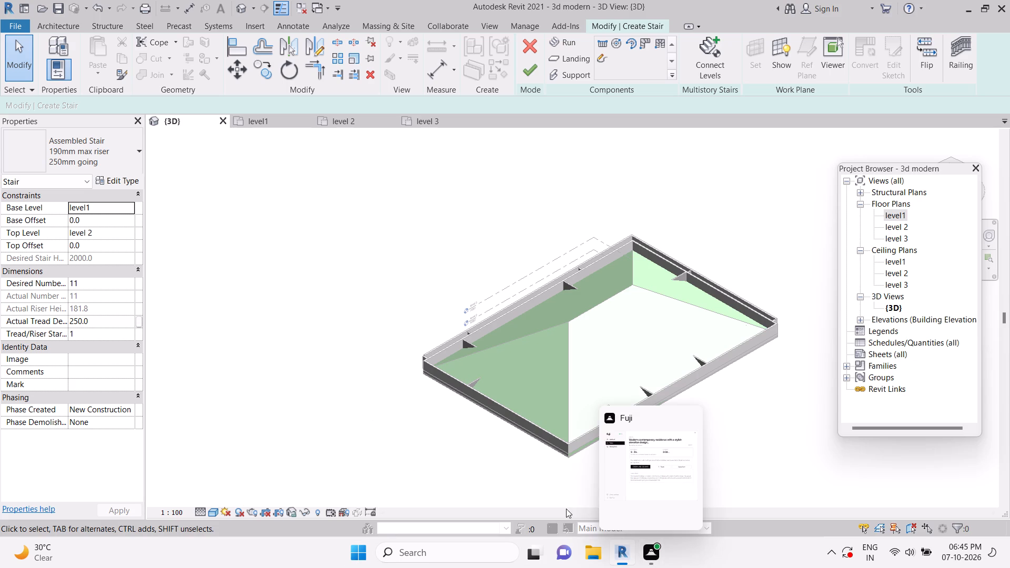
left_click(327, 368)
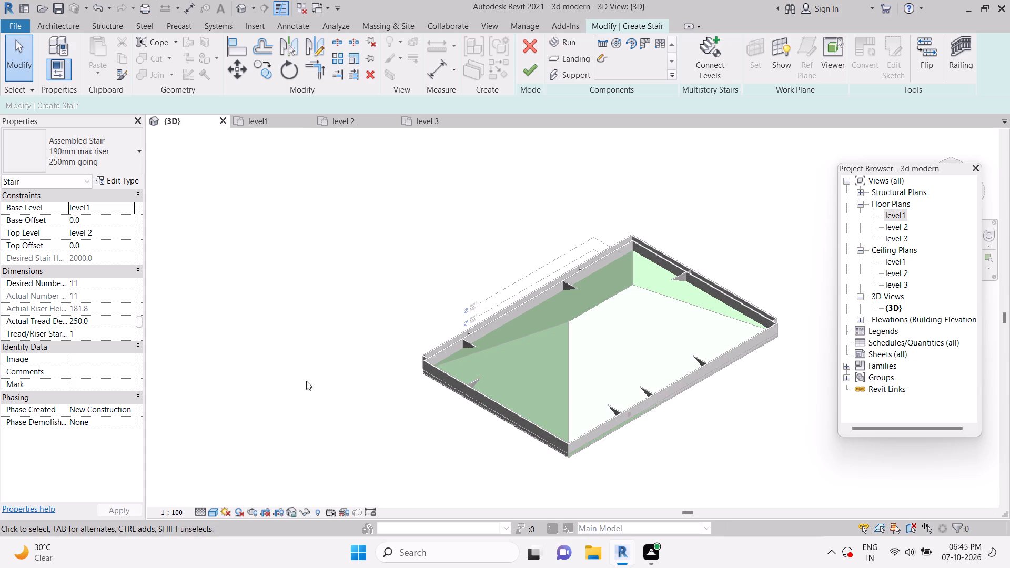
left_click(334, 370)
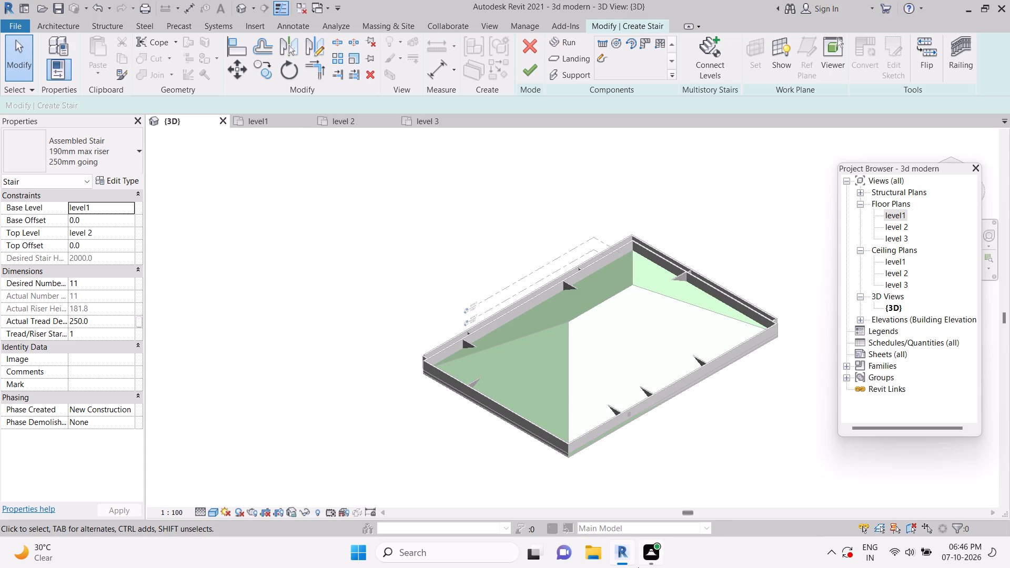
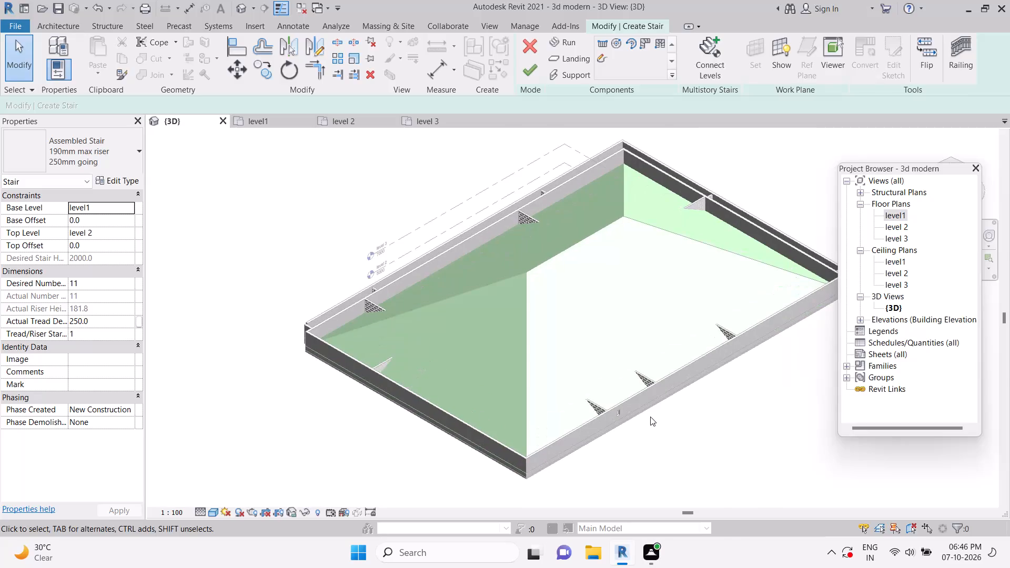
Examine the overall building in 3D and the outer long wall around its small window.
scroll(650, 417, "up", 3)
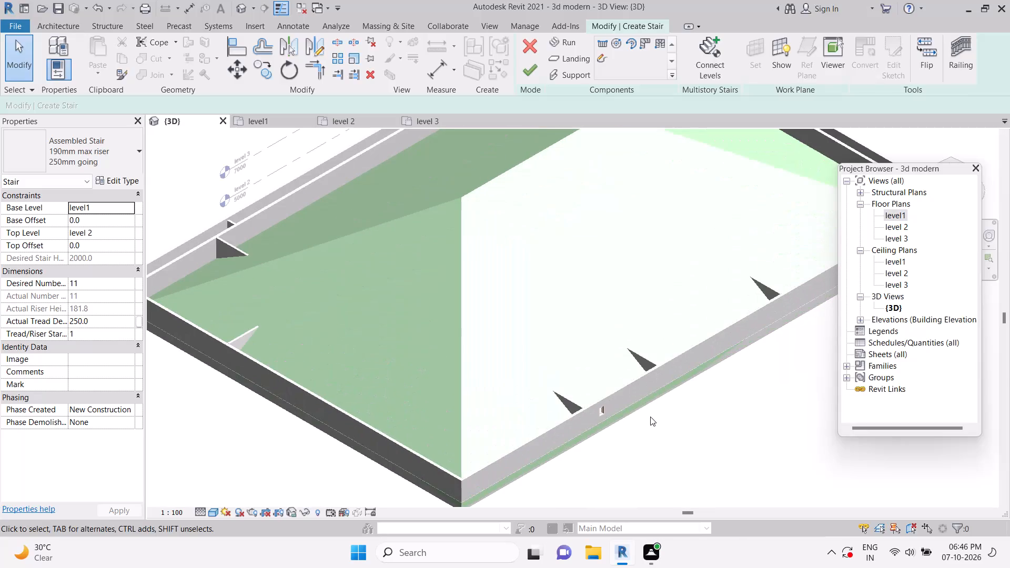
scroll(650, 417, "down", 6)
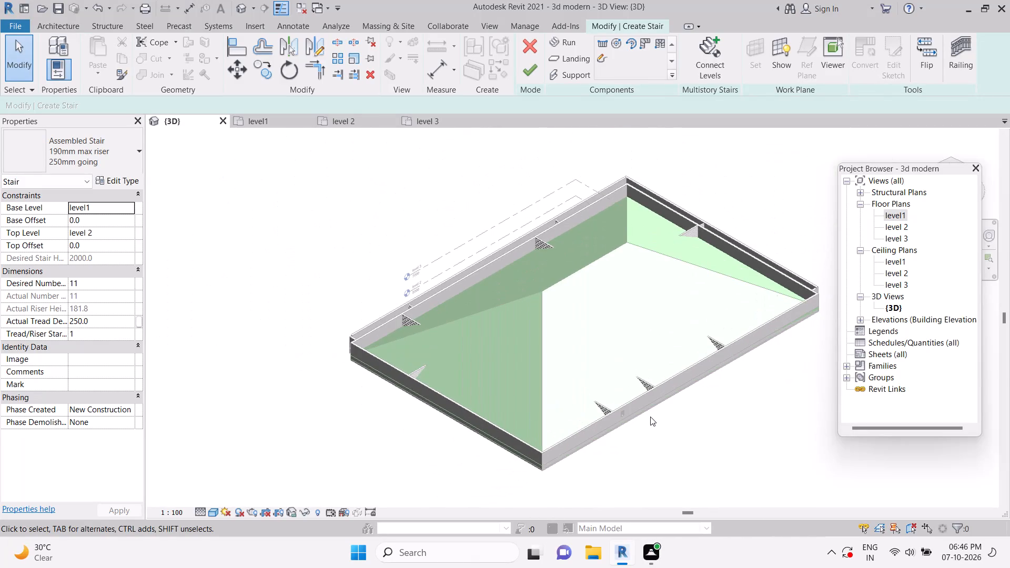
scroll(650, 417, "up", 11)
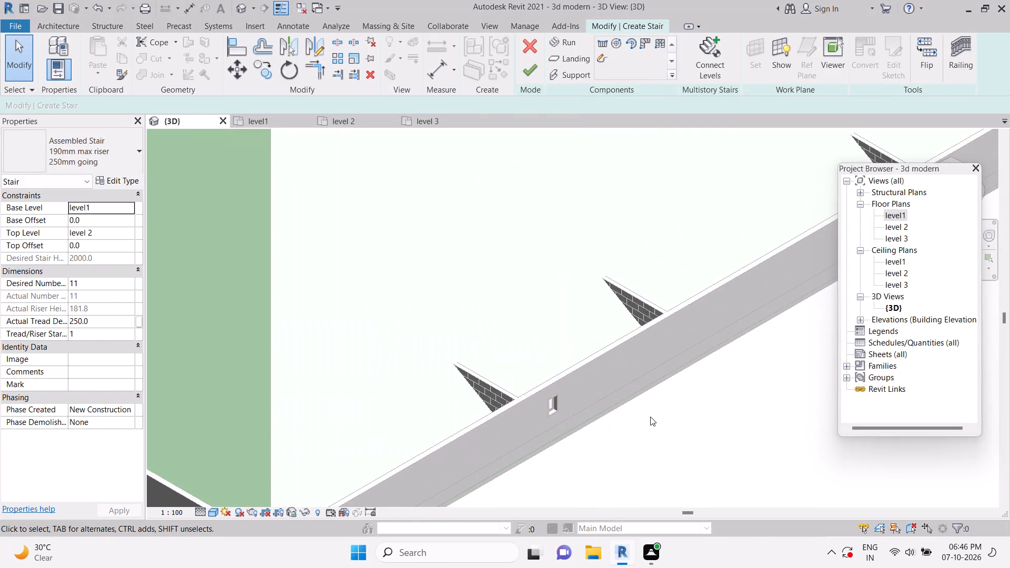
scroll(650, 417, "up", 10)
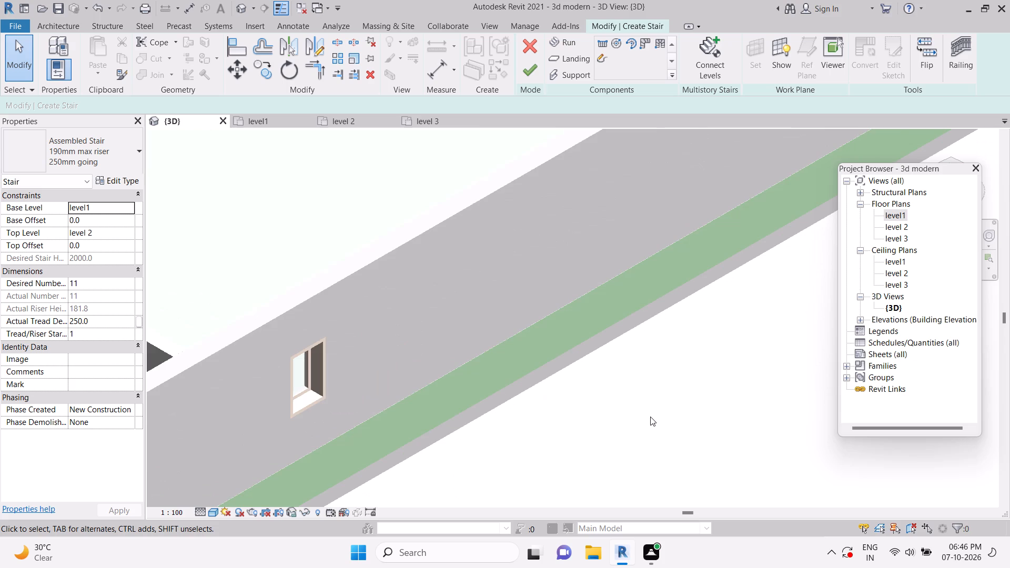
scroll(650, 417, "down", 2)
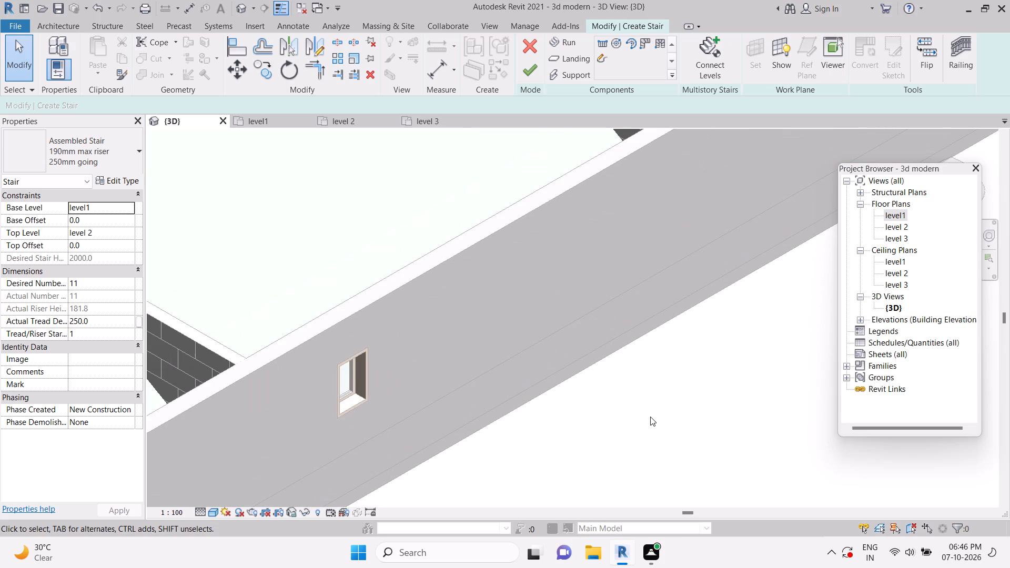
scroll(503, 417, "up", 5)
scroll(503, 417, "down", 2)
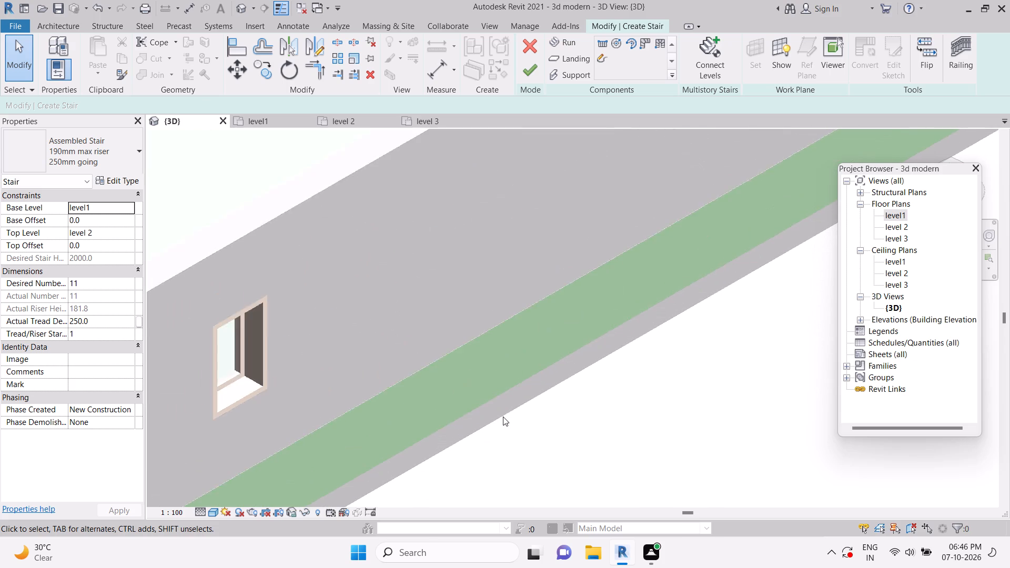
scroll(503, 417, "down", 6)
scroll(503, 417, "up", 4)
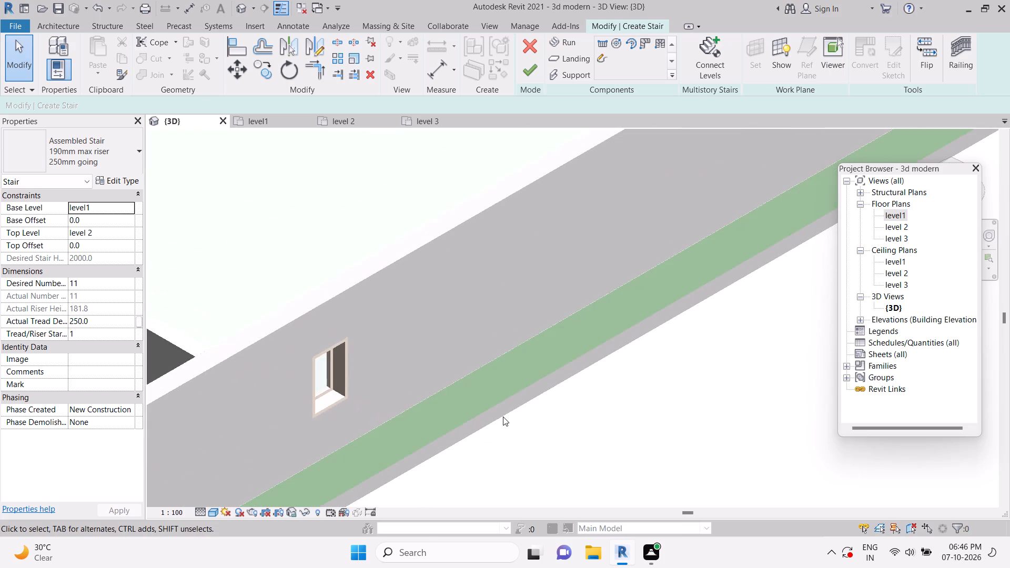
scroll(504, 415, "up", 5)
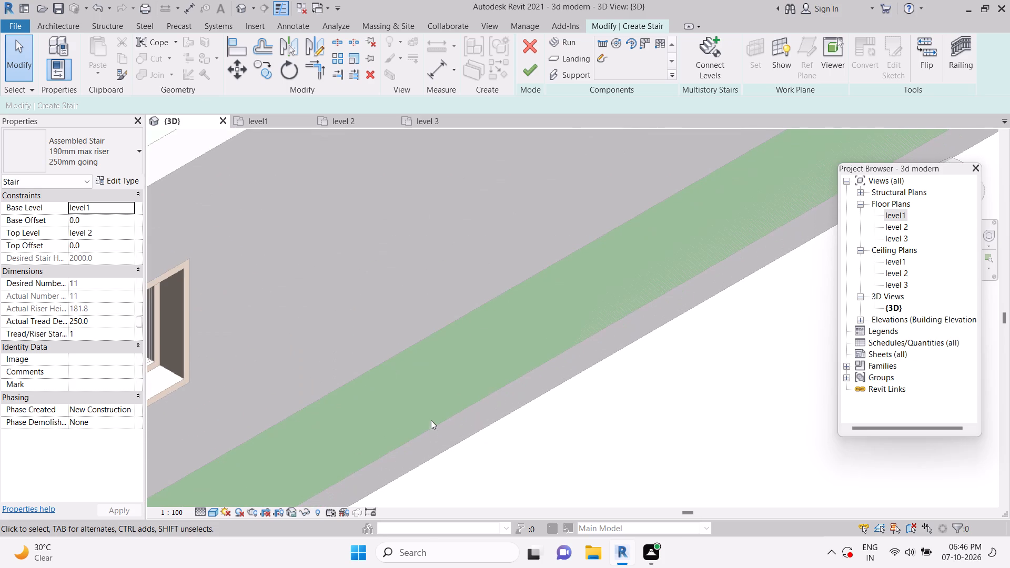
scroll(620, 377, "down", 15)
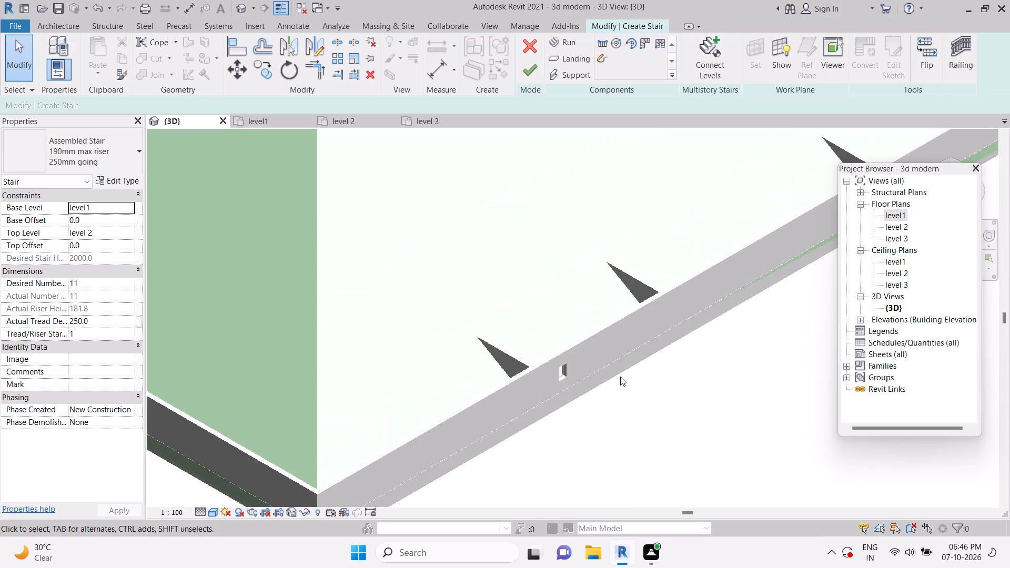
scroll(620, 377, "down", 9)
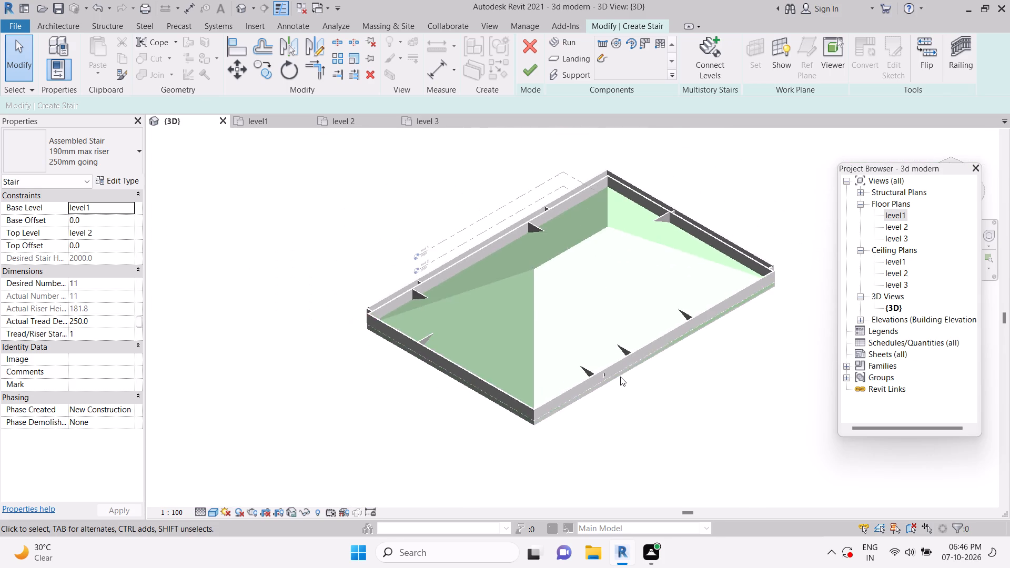
scroll(620, 377, "down", 3)
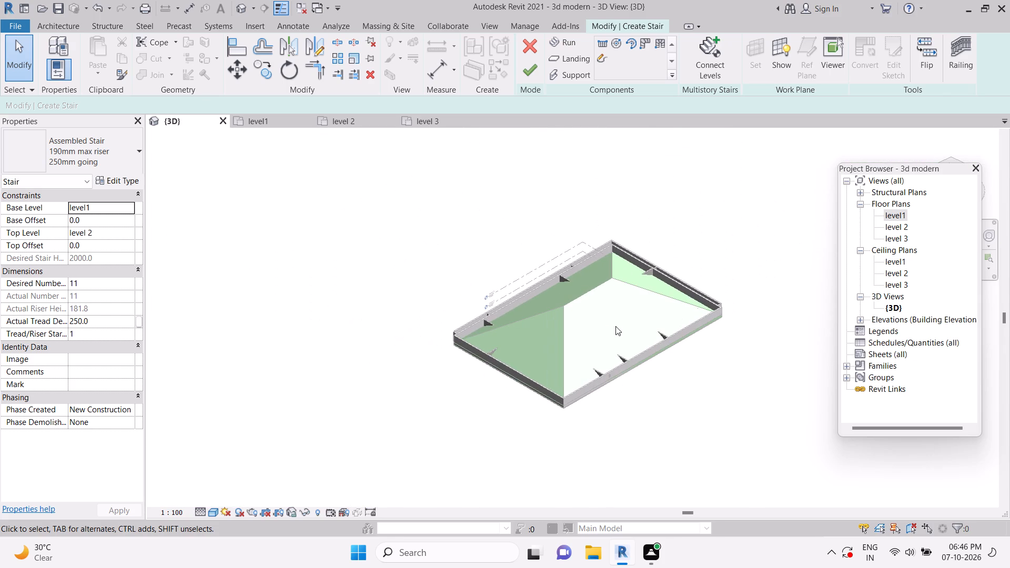
scroll(617, 326, "up", 4)
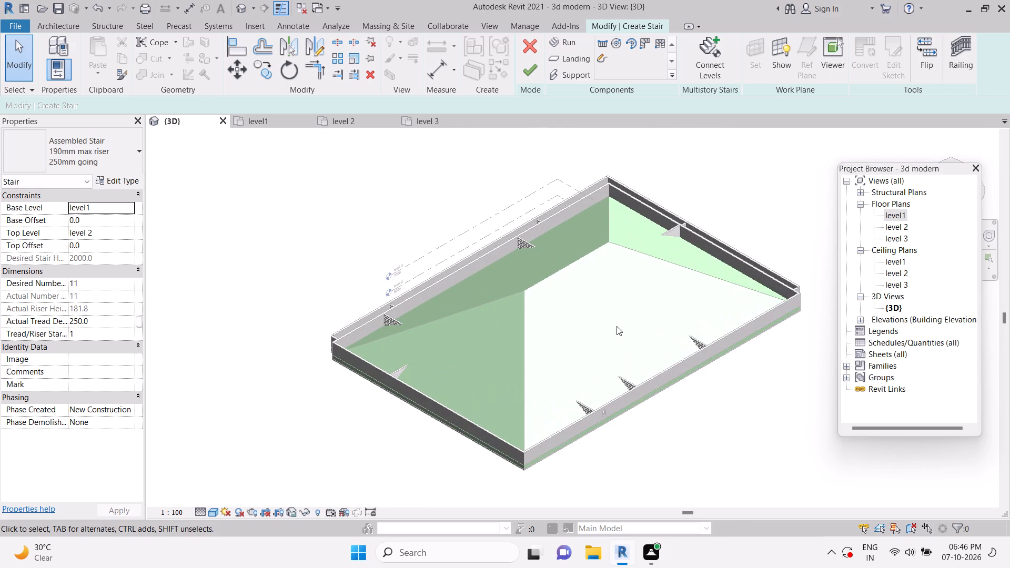
scroll(617, 326, "up", 3)
scroll(617, 326, "down", 2)
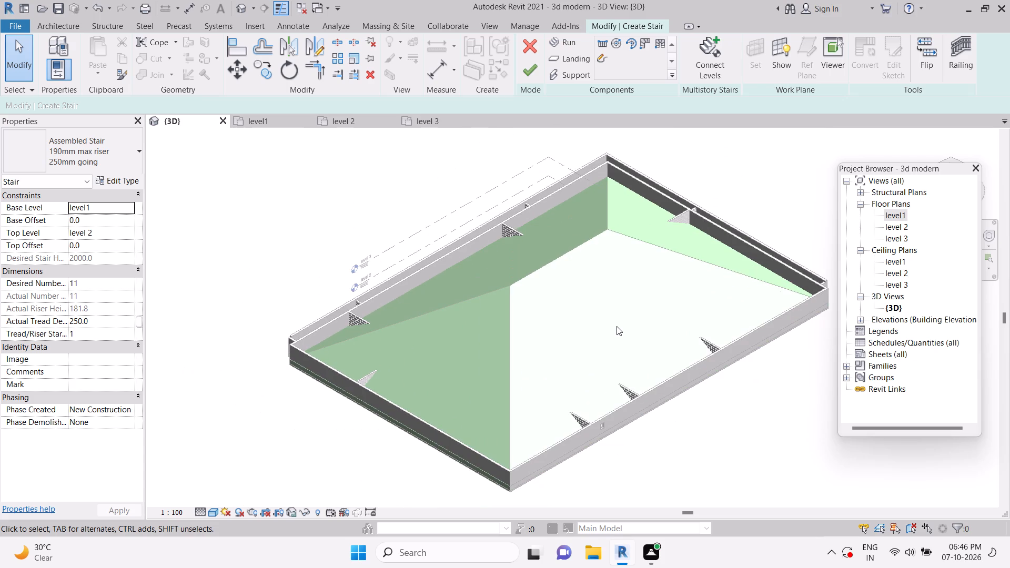
left_click(742, 425)
left_click(672, 437)
Inspect the small window in the outer long wall up close, including its frame, glazing and sill.
scroll(672, 437, "up", 2)
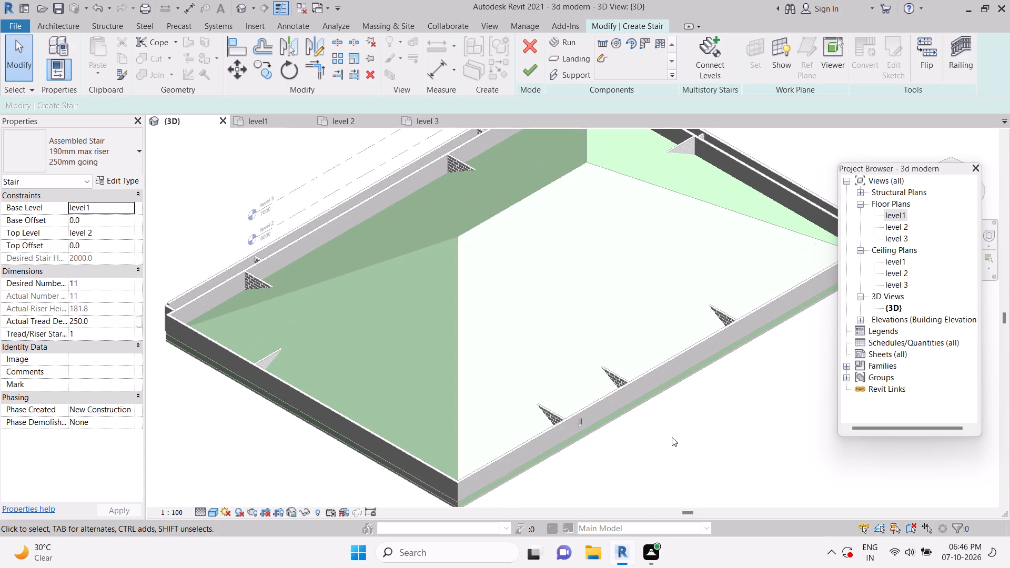
scroll(672, 437, "up", 7)
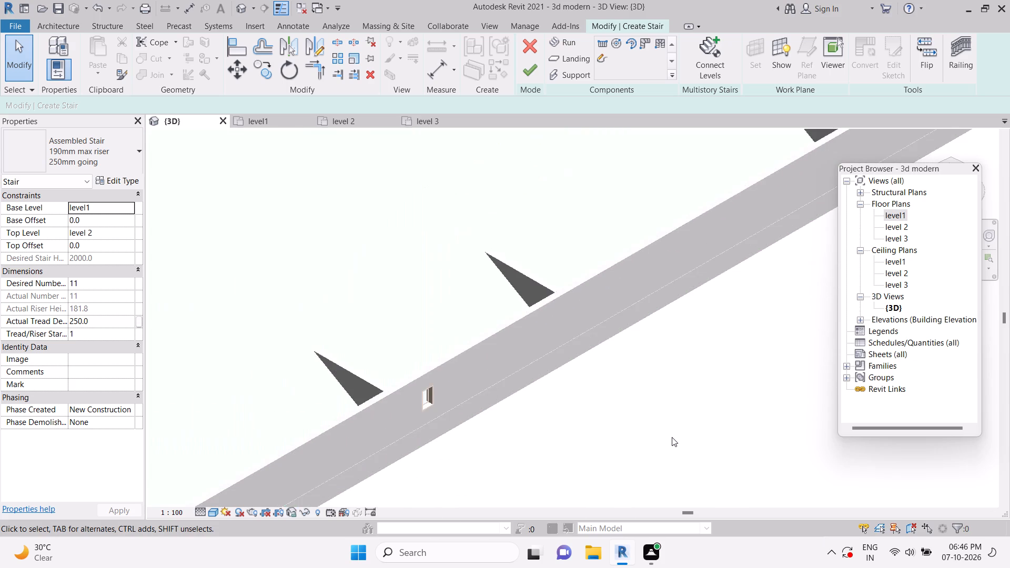
scroll(672, 437, "up", 6)
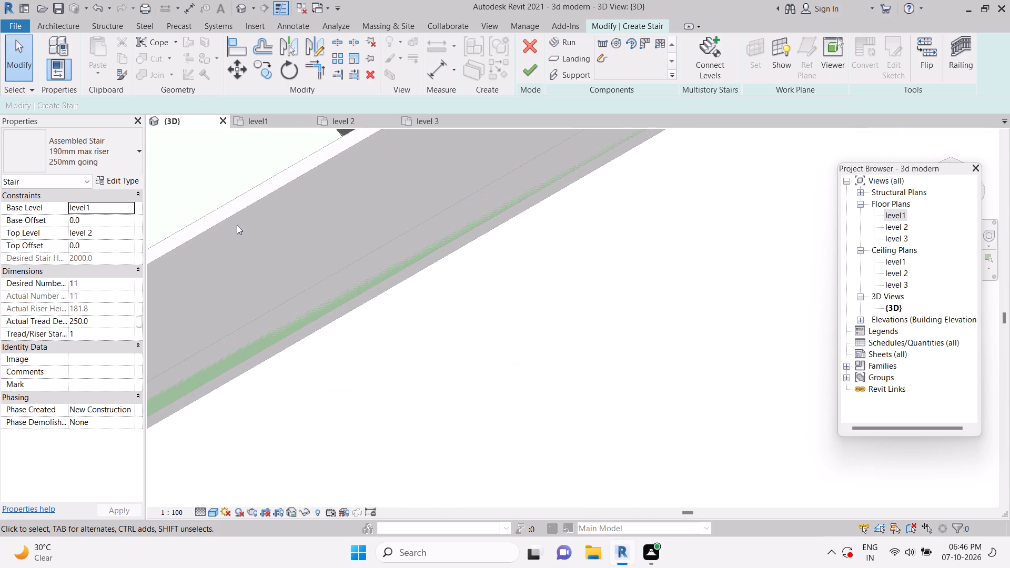
scroll(251, 257, "up", 1)
middle_click_drag(239, 223, 464, 205)
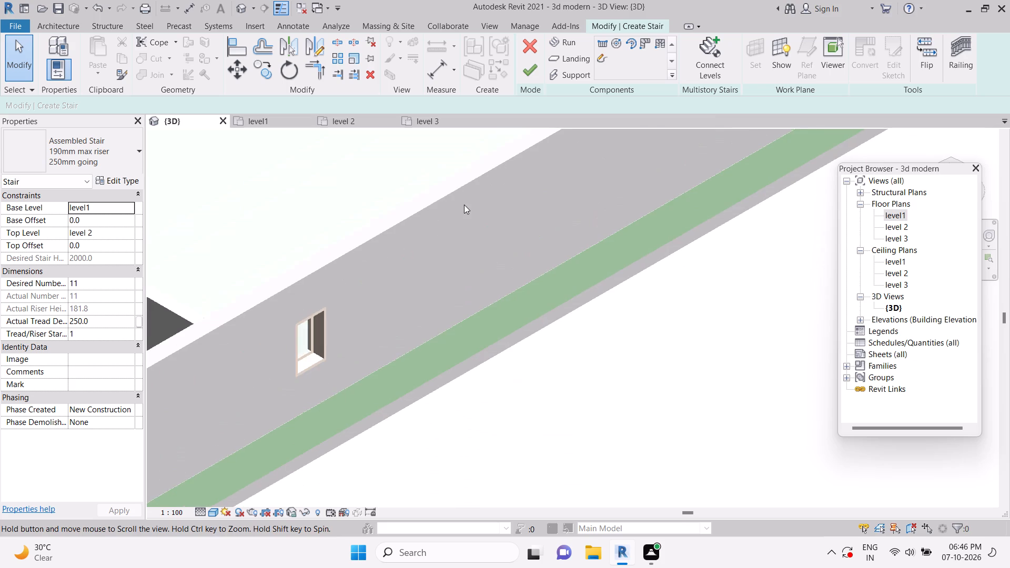
scroll(569, 462, "up", 3)
middle_click_drag(268, 240, 497, 266)
scroll(509, 338, "up", 1)
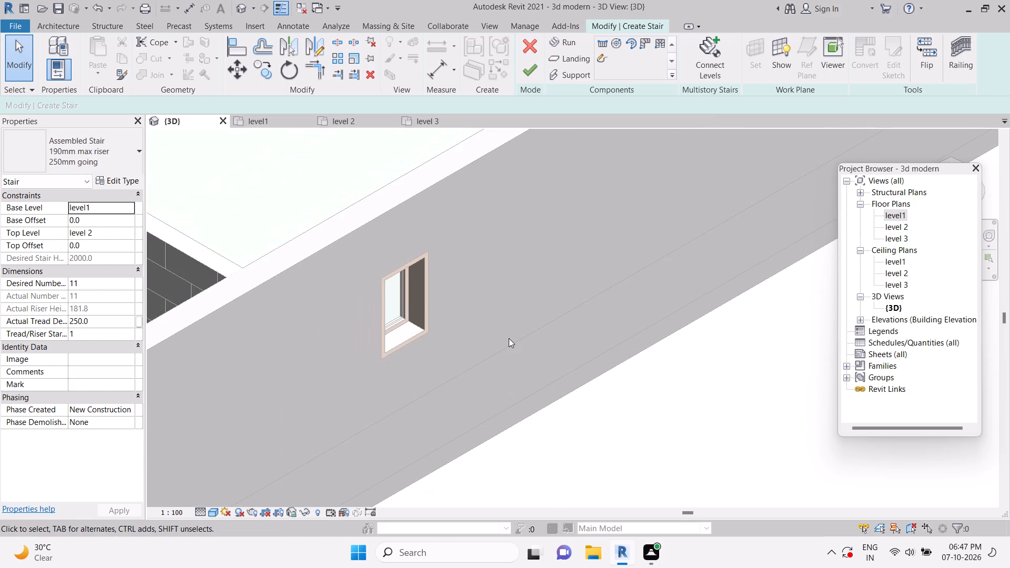
scroll(509, 338, "up", 1)
middle_click_drag(456, 249, 559, 295)
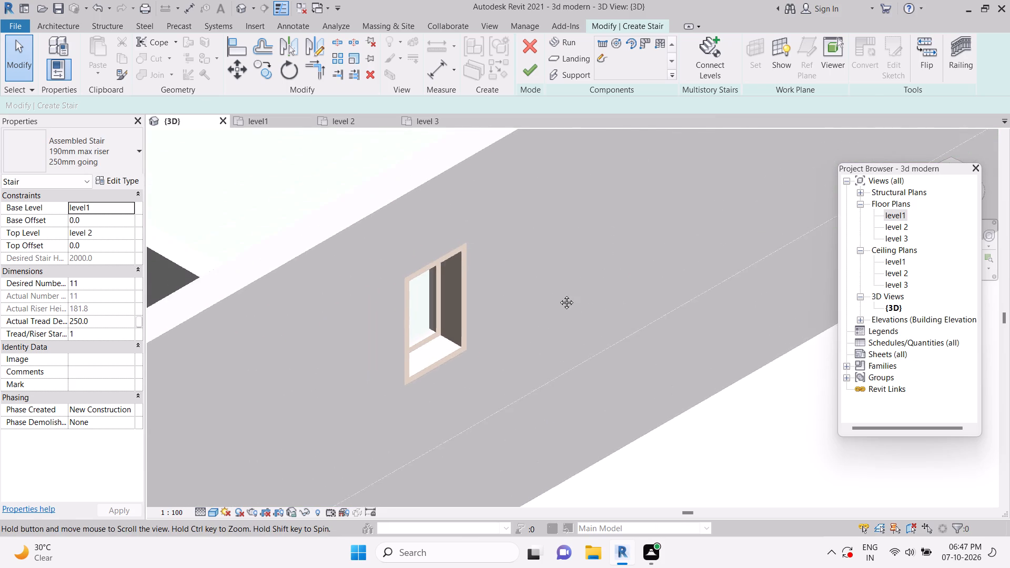
middle_click_drag(559, 295, 621, 321)
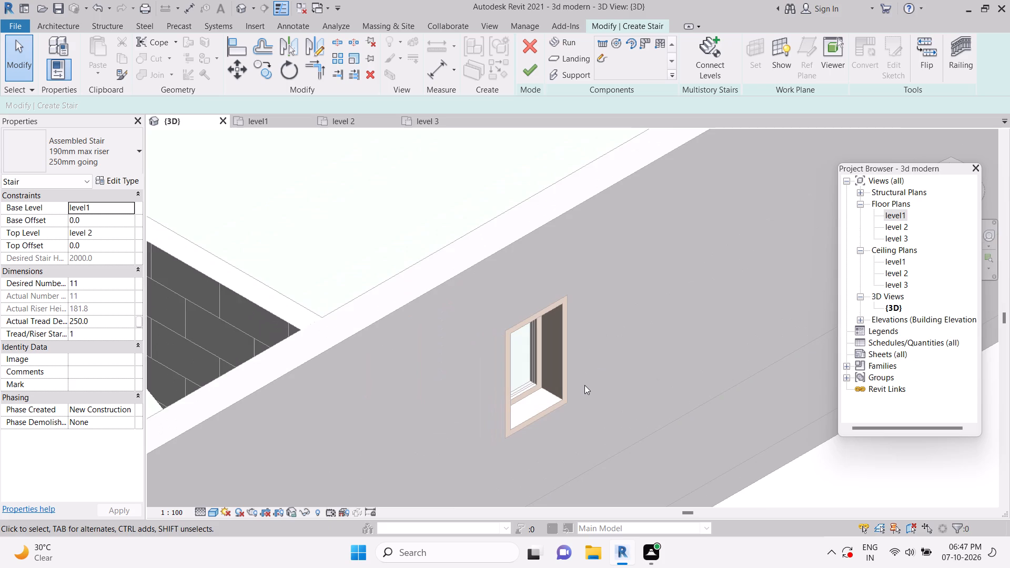
scroll(584, 387, "up", 3)
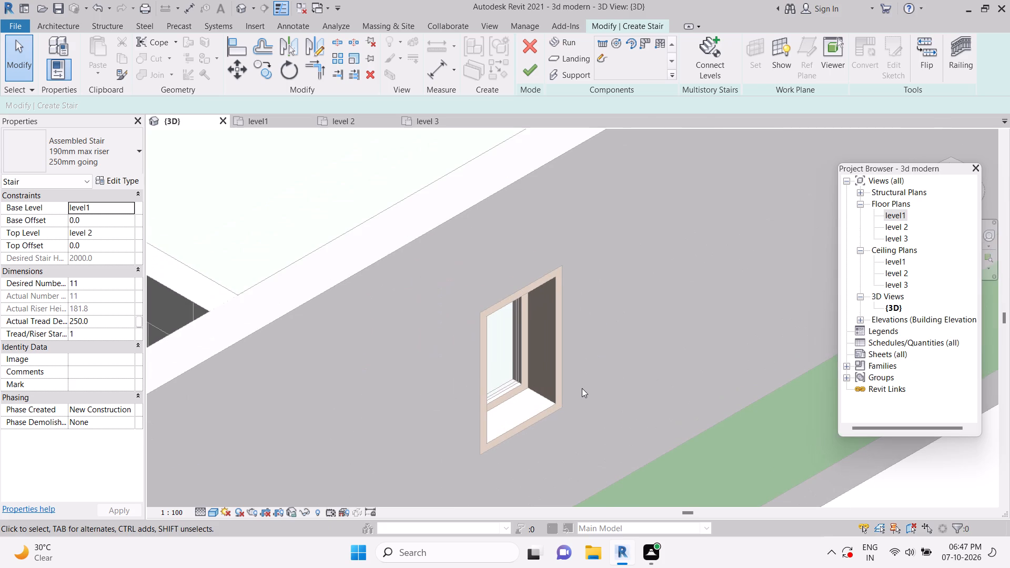
left_click(491, 360)
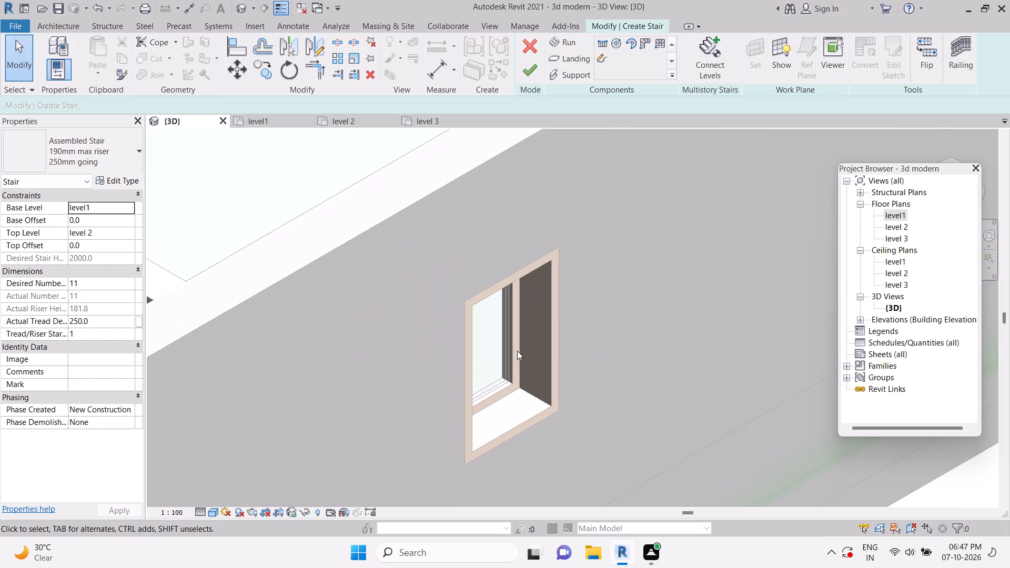
left_click(517, 351)
scroll(598, 381, "up", 3)
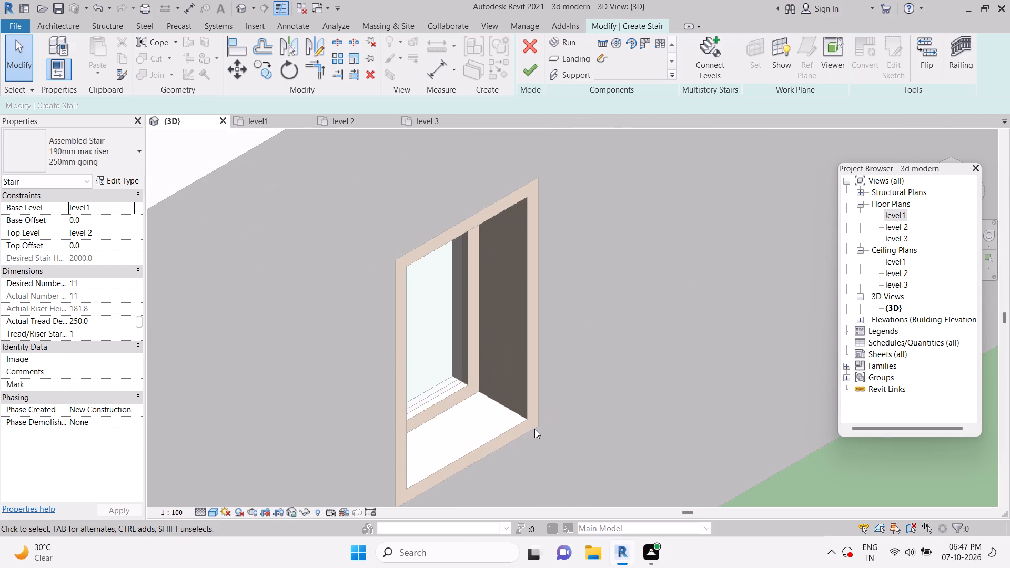
scroll(534, 420, "up", 2)
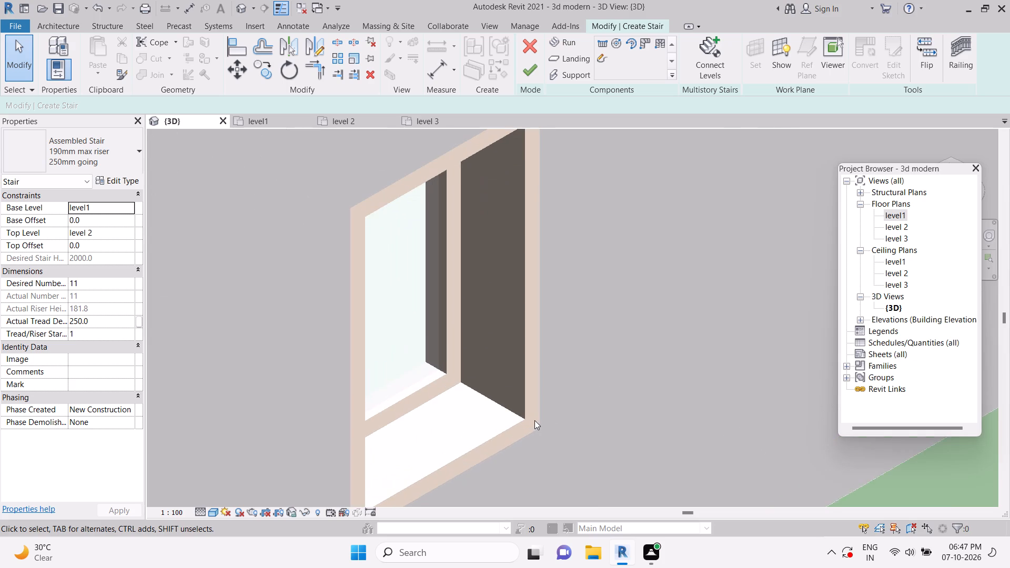
scroll(534, 420, "down", 2)
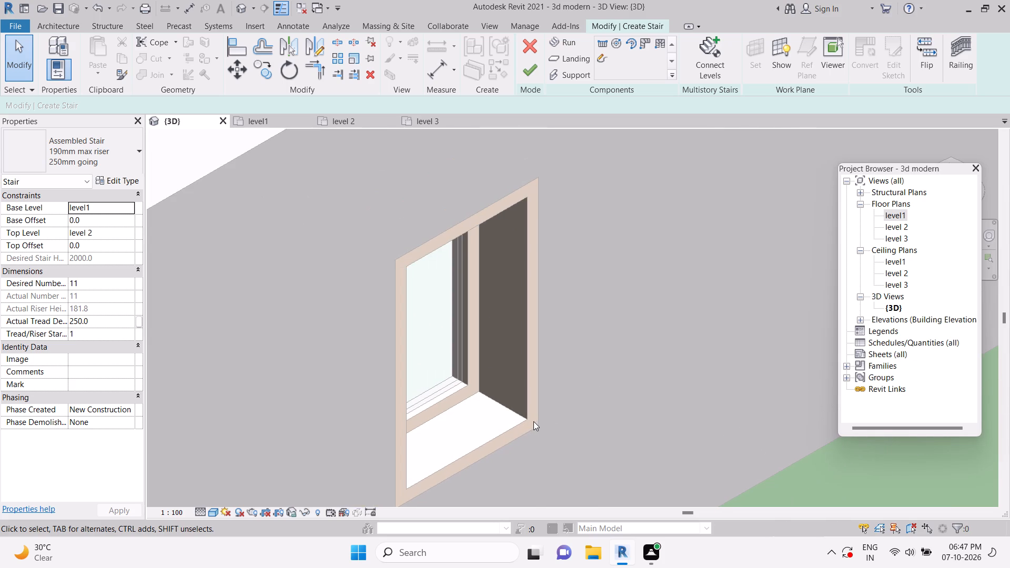
middle_click_drag(454, 430, 511, 403)
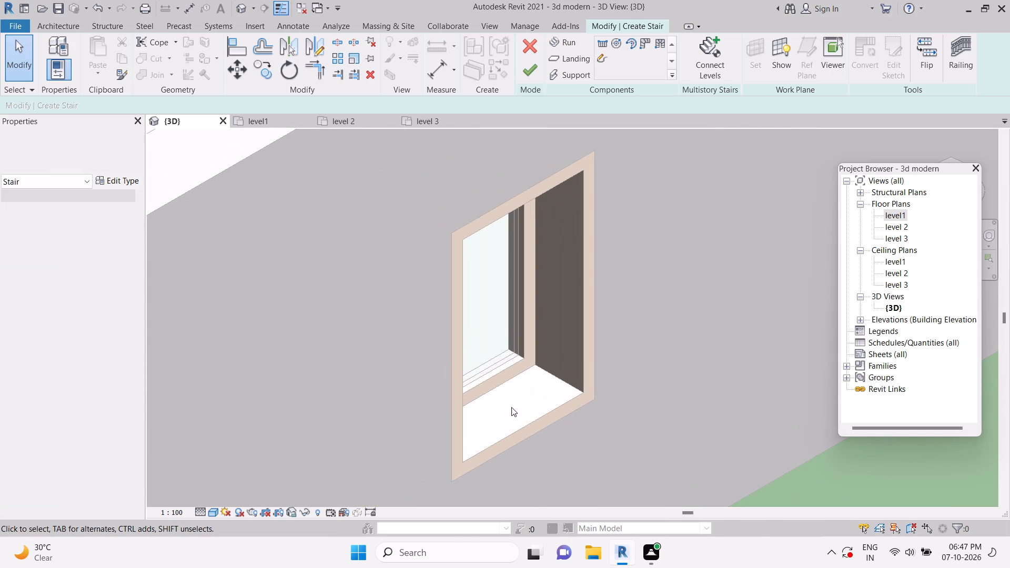
scroll(511, 409, "up", 1)
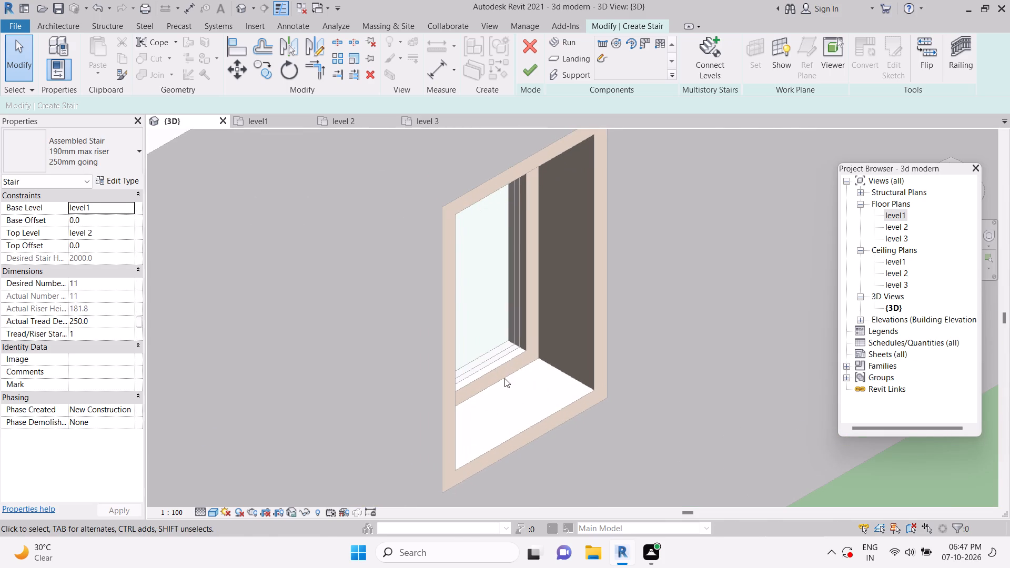
middle_click_drag(504, 378, 504, 389)
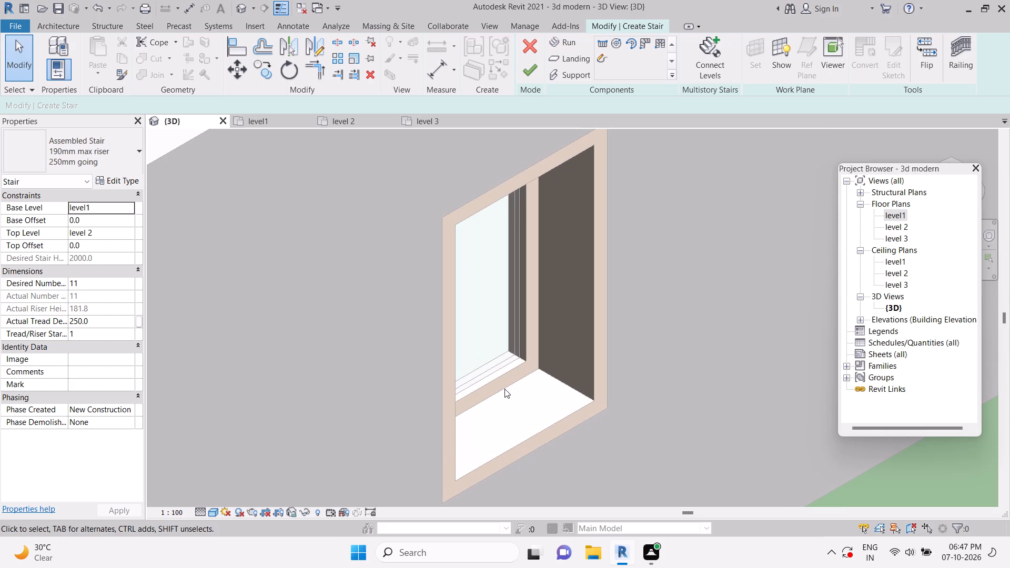
middle_click_drag(504, 389, 504, 394)
scroll(577, 395, "down", 1)
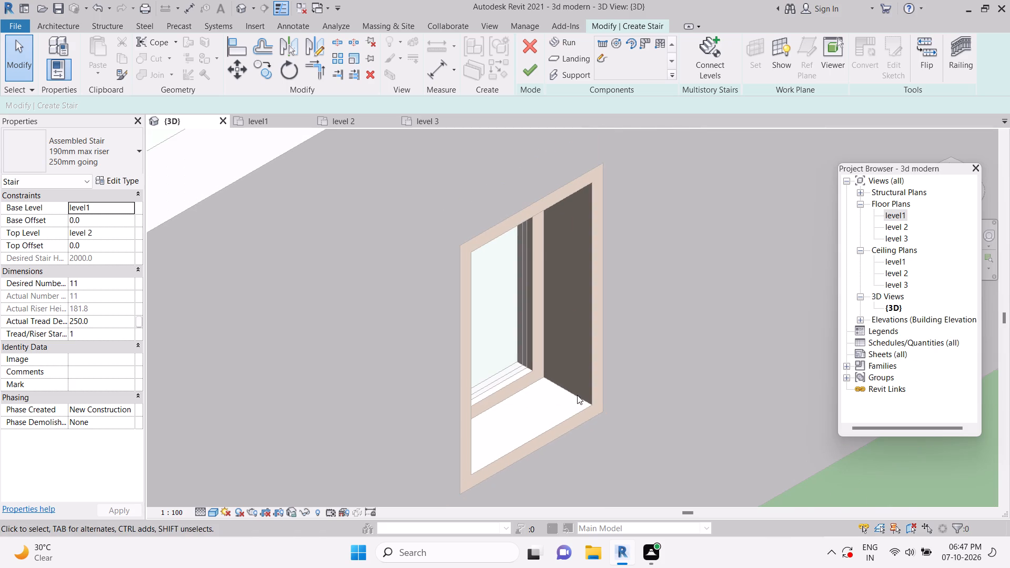
scroll(578, 395, "up", 1)
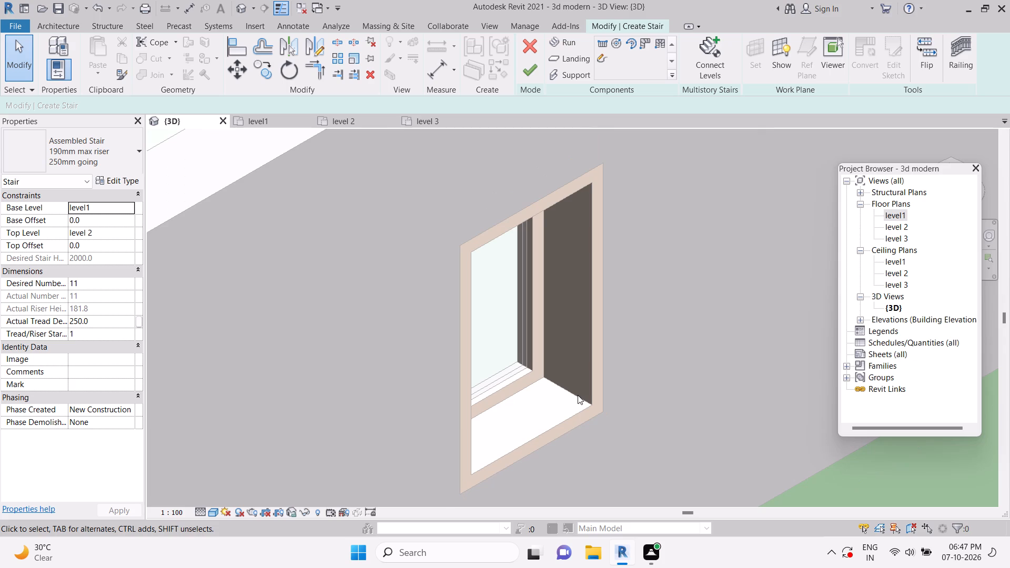
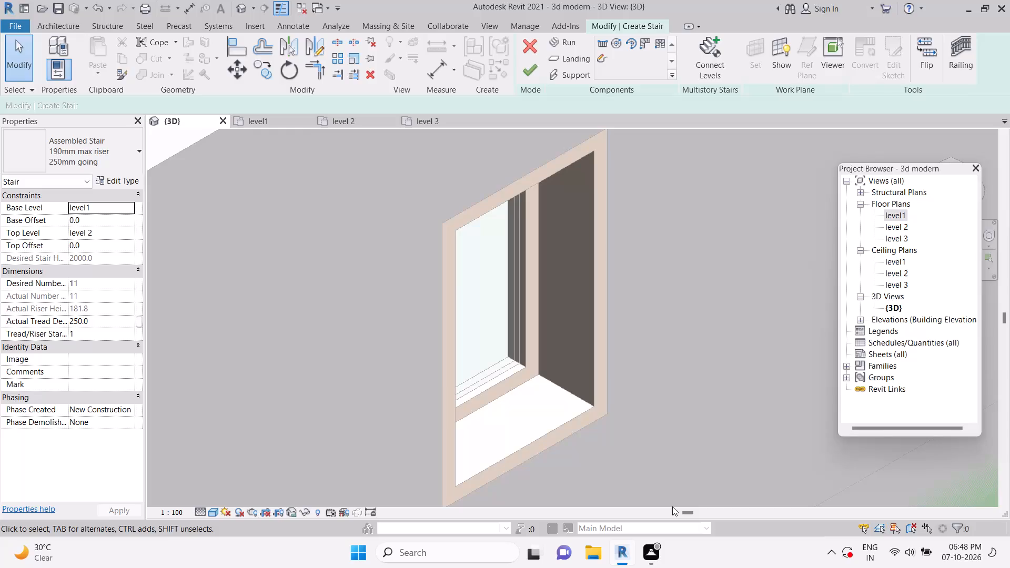
Examine the whole building in 3D from the small window out to the roof and the surrounding walls.
left_click_drag(672, 506, 670, 480)
scroll(677, 0, "down", 1)
scroll(731, 245, "down", 14)
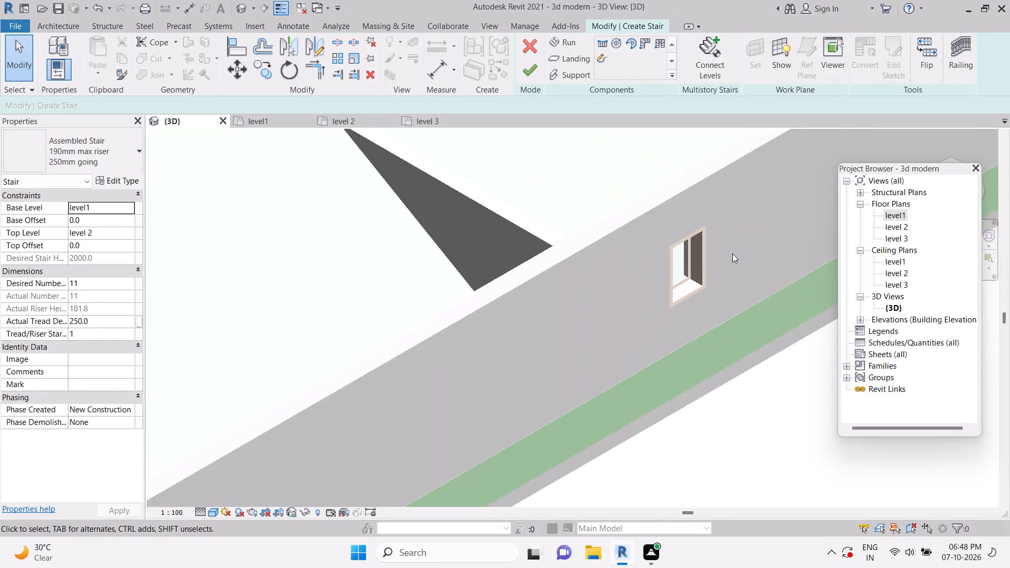
scroll(732, 253, "down", 10)
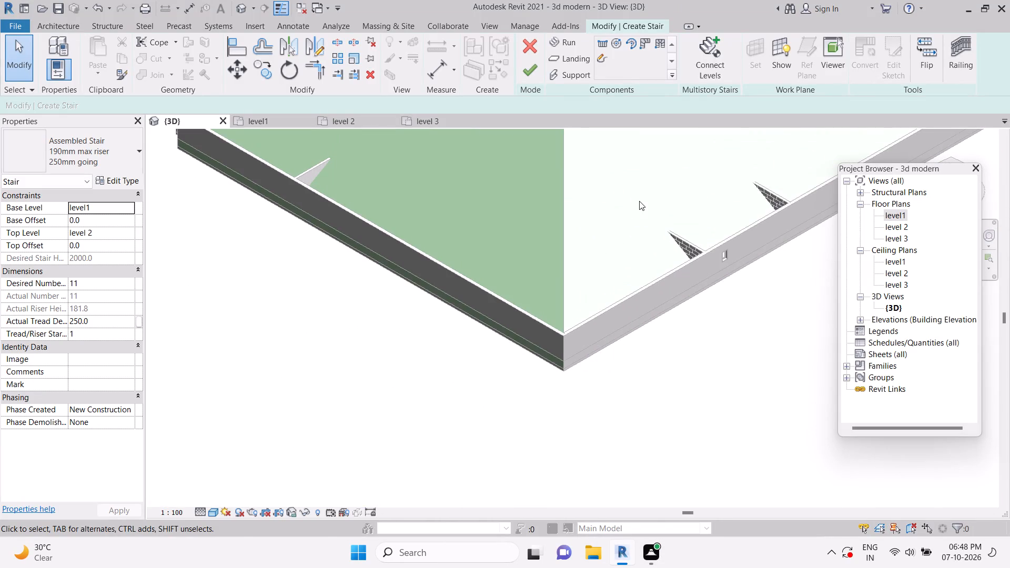
middle_click_drag(639, 201, 631, 309)
scroll(635, 265, "up", 1)
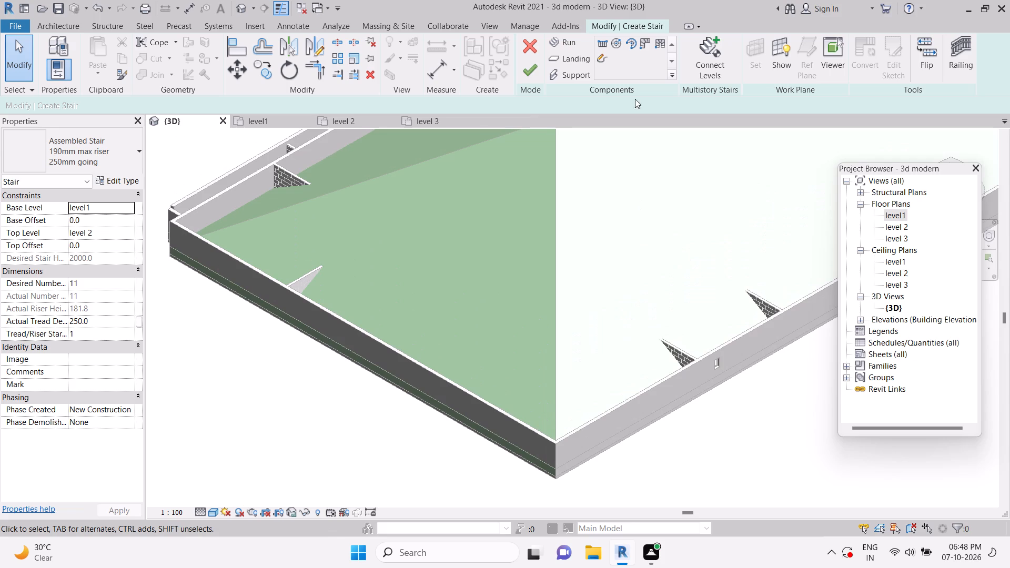
scroll(635, 140, "down", 5)
scroll(634, 168, "up", 1)
scroll(648, 164, "down", 3)
middle_click_drag(639, 158, 629, 240)
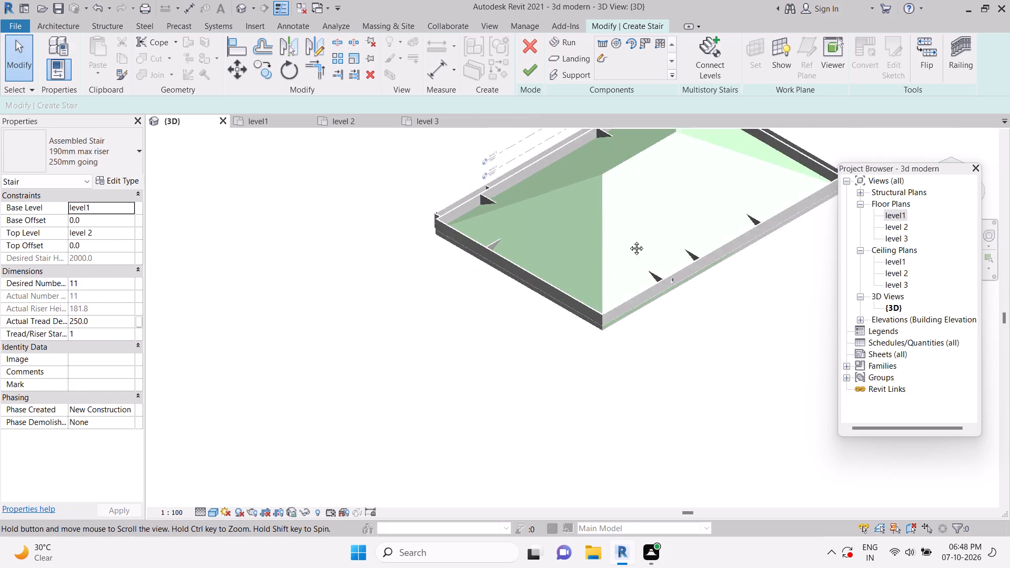
middle_click_drag(629, 240, 565, 302)
scroll(566, 297, "up", 3)
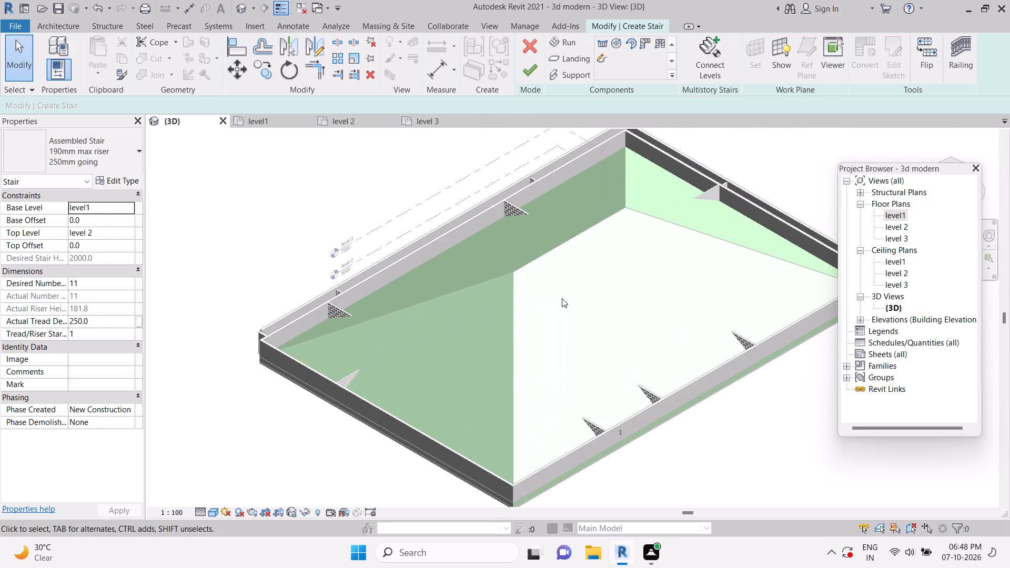
left_click(734, 442)
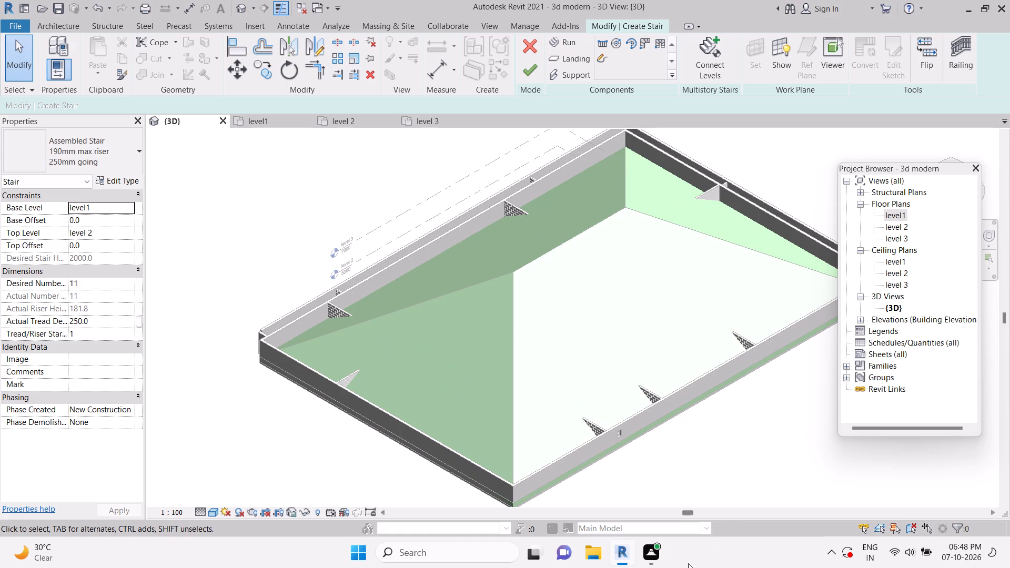
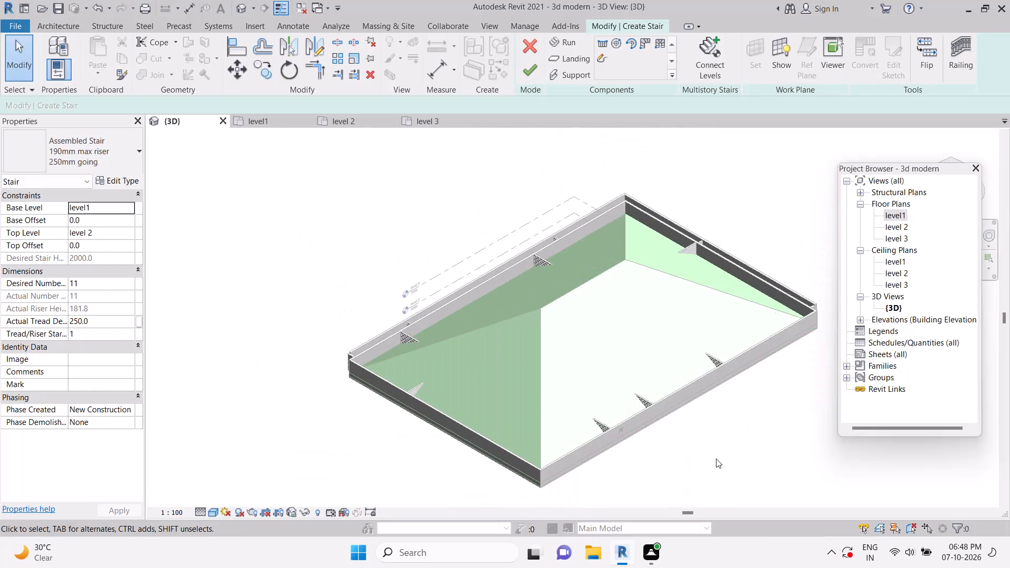
Examine the green hipped roof and its surrounding walls in the 3D view, both closer up and as a whole.
scroll(716, 459, "up", 1)
middle_click_drag(716, 459, 637, 541)
scroll(676, 373, "up", 1)
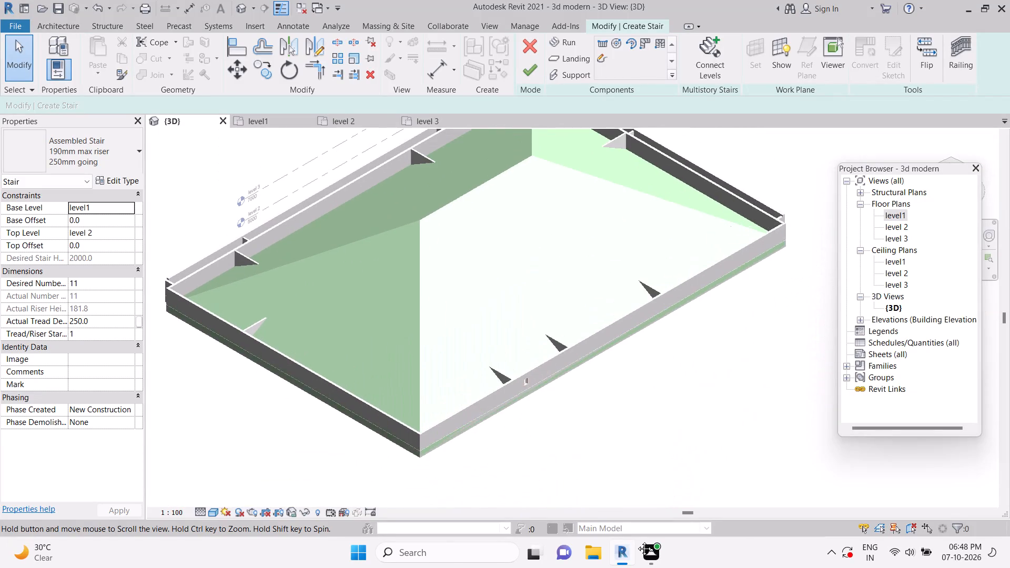
middle_click_drag(637, 541, 663, 389)
middle_click_drag(610, 152, 610, 153)
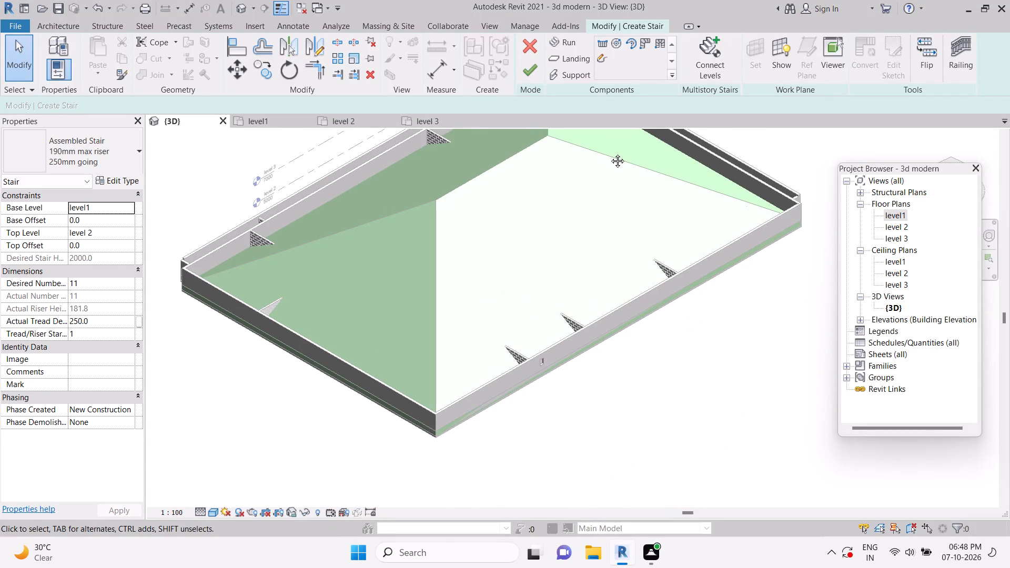
middle_click_drag(610, 153, 643, 235)
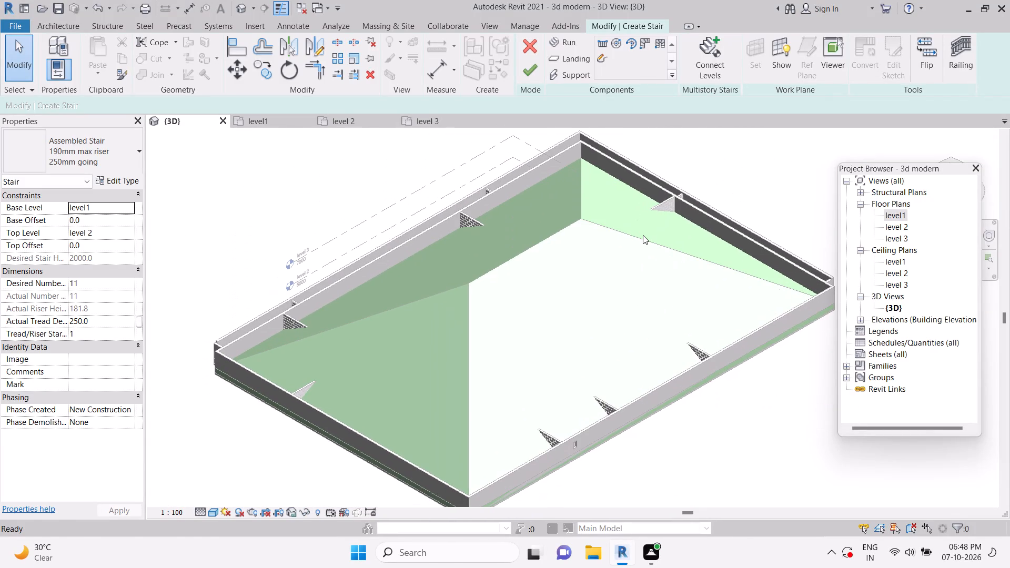
scroll(642, 289, "down", 1)
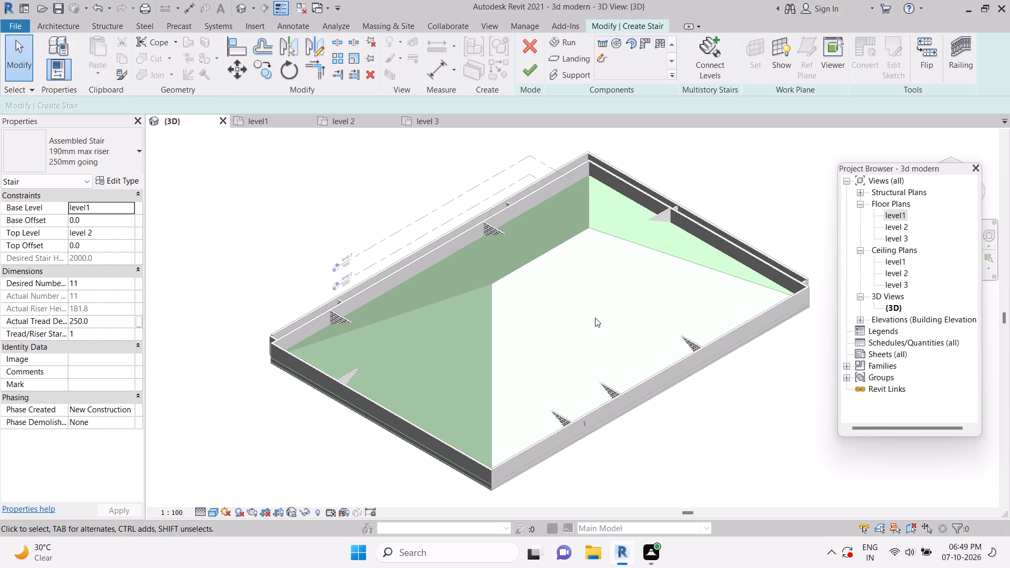
scroll(600, 326, "down", 3)
scroll(608, 336, "up", 6)
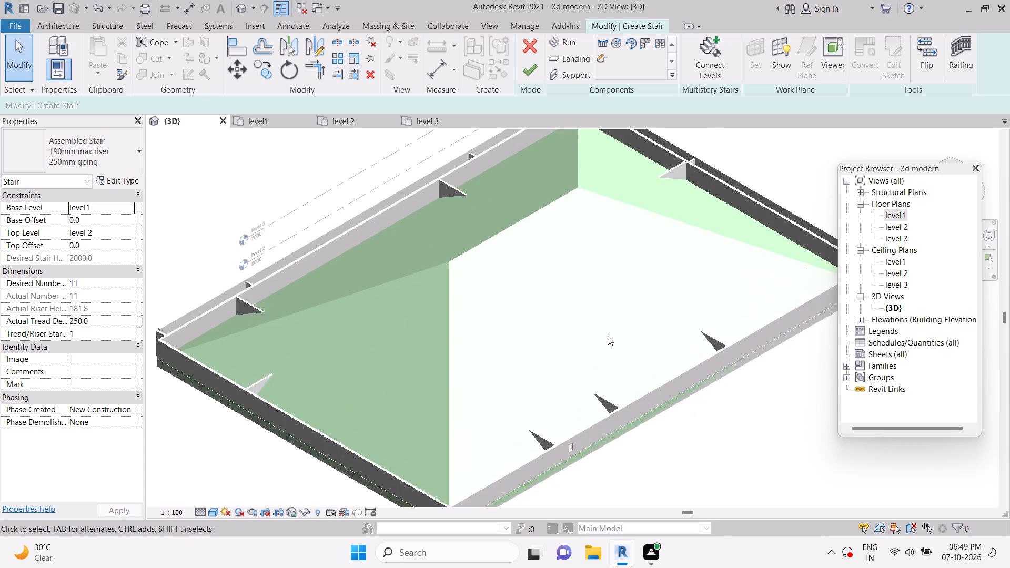
scroll(608, 336, "down", 3)
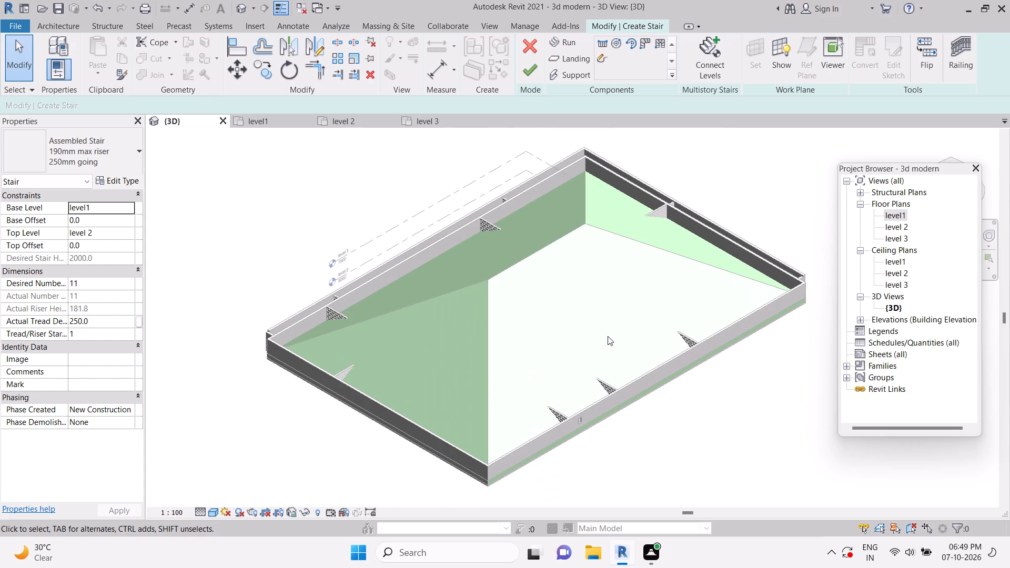
middle_click_drag(583, 243, 593, 282)
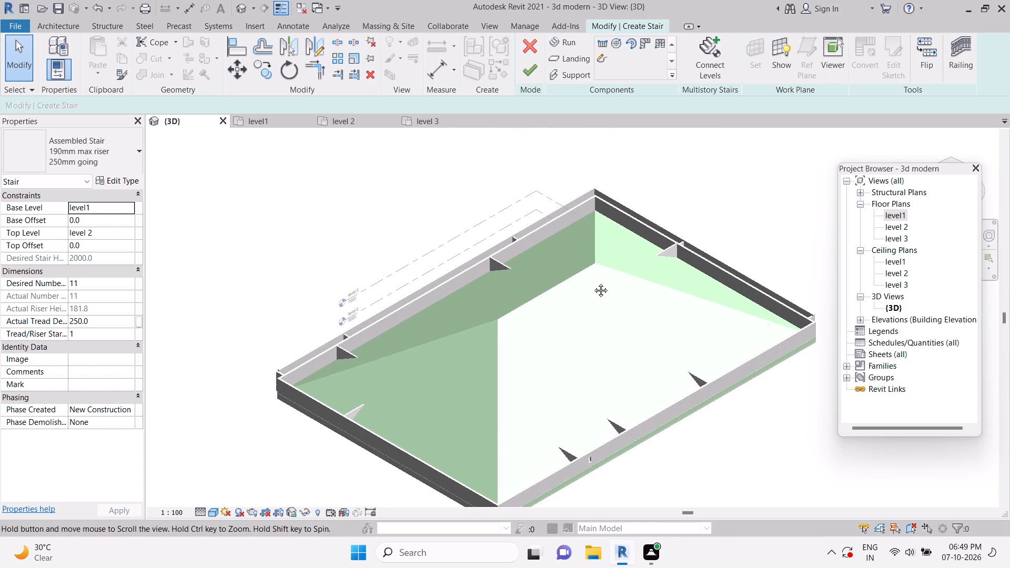
middle_click_drag(593, 282, 603, 254)
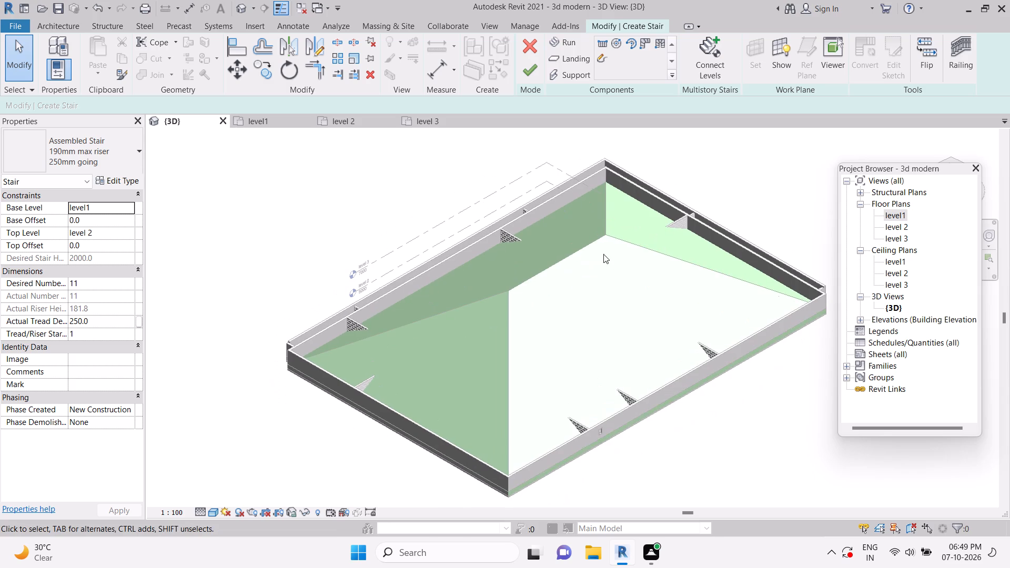
scroll(617, 300, "up", 3)
scroll(617, 300, "down", 2)
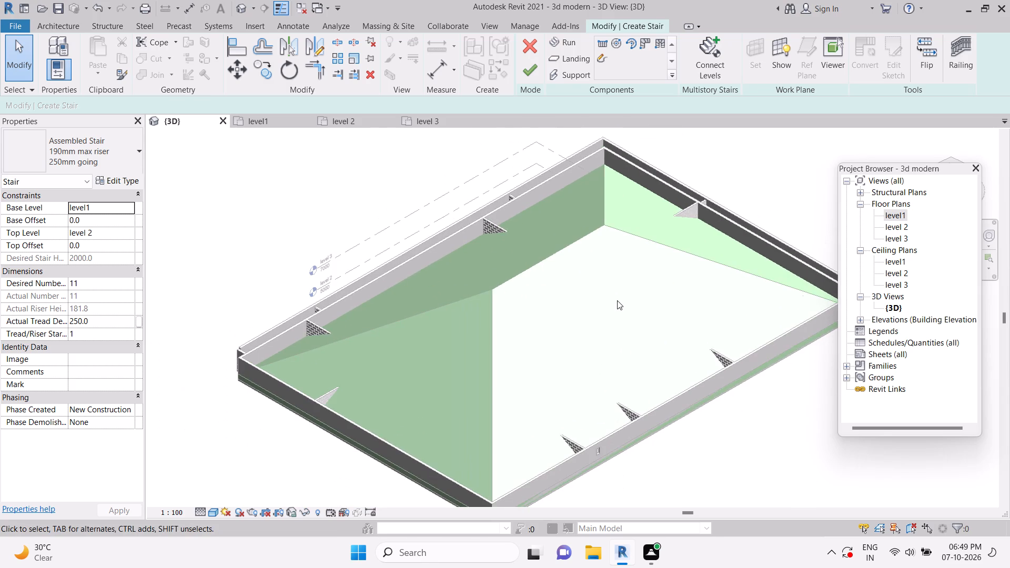
scroll(617, 300, "up", 3)
scroll(617, 300, "down", 7)
scroll(617, 300, "up", 2)
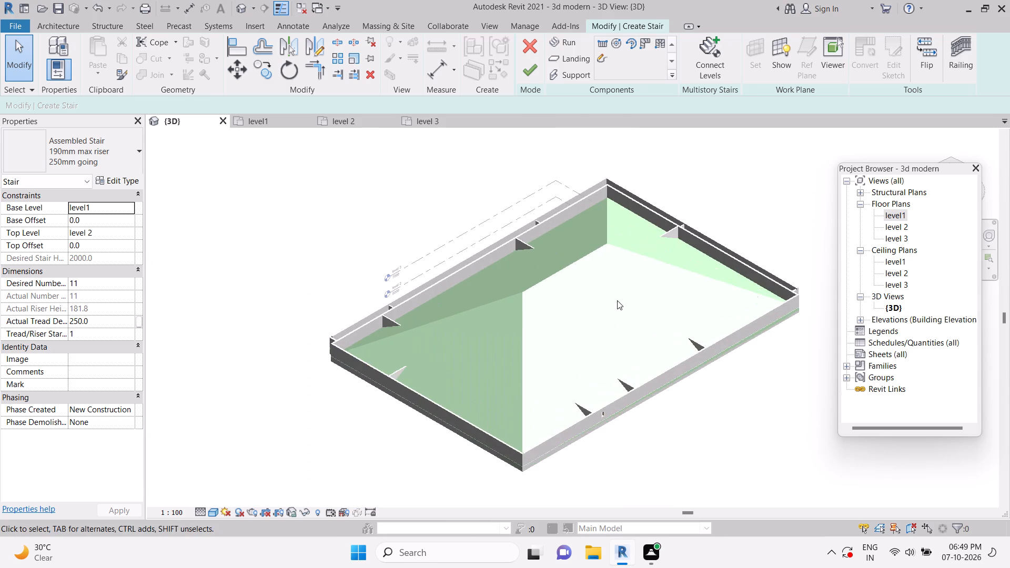
scroll(617, 300, "up", 5)
scroll(617, 300, "down", 6)
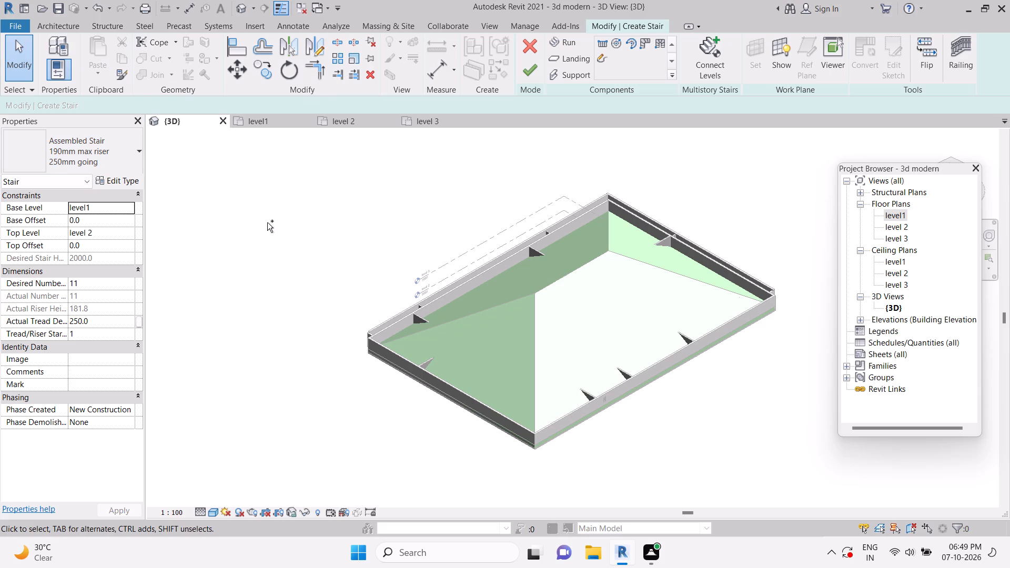
Save the project while still in stair editing mode, accepting that changes made in this mode are left out.
key("ctrl+s")
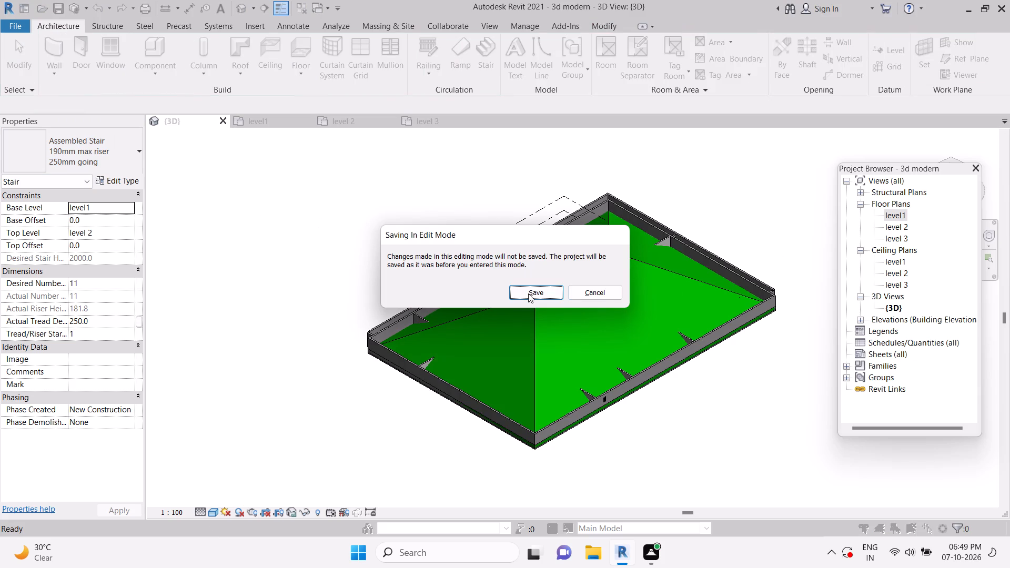
left_click(532, 296)
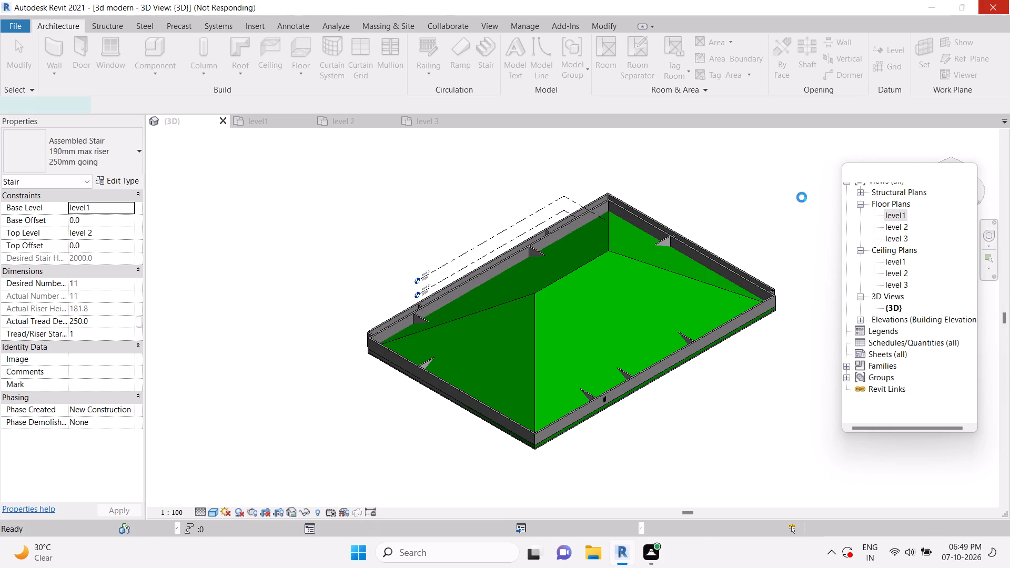
Close Revit after a last look at the whole building in 3D.
scroll(629, 214, "down", 2)
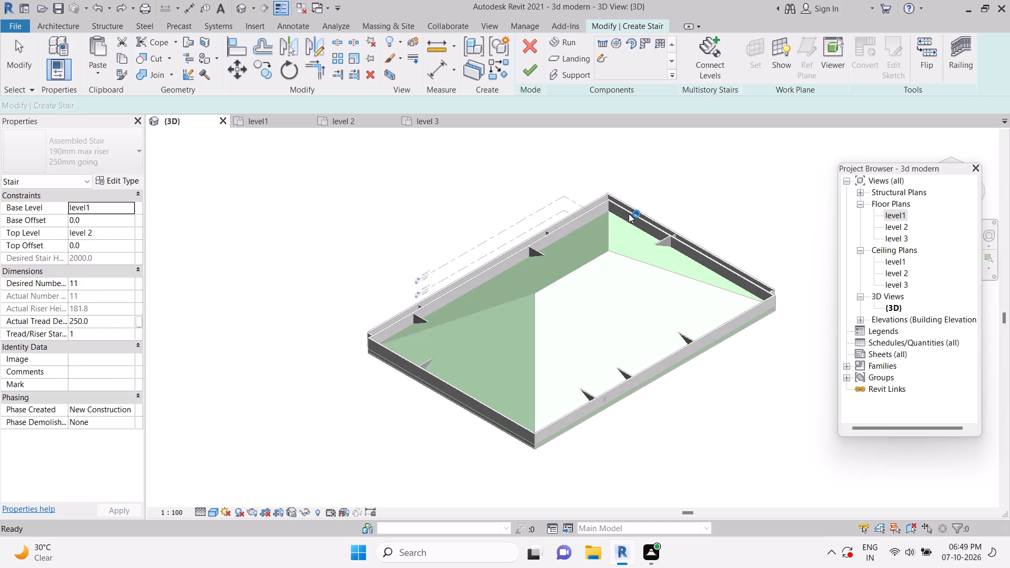
scroll(629, 214, "down", 1)
scroll(629, 214, "up", 4)
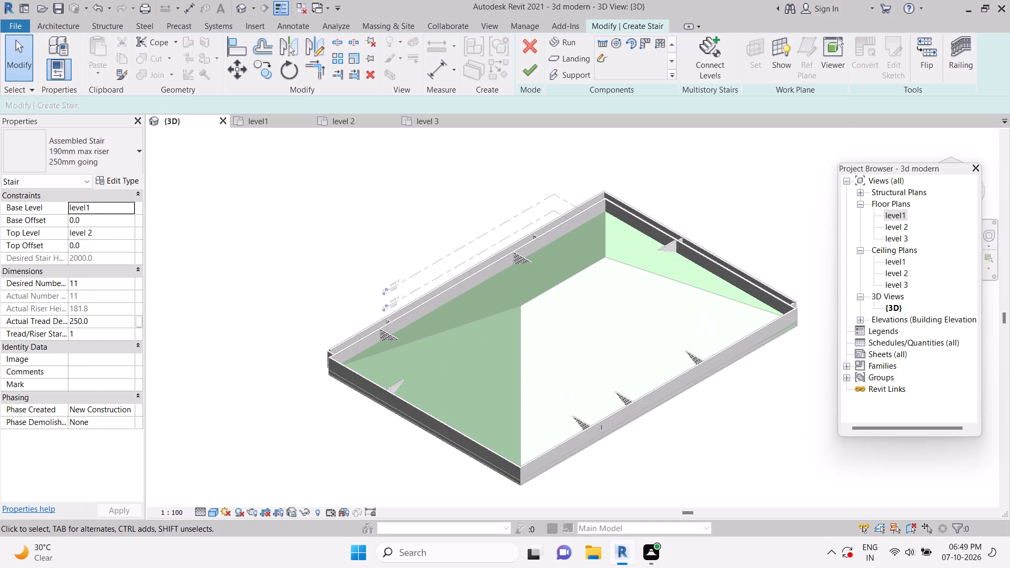
left_click(998, 13)
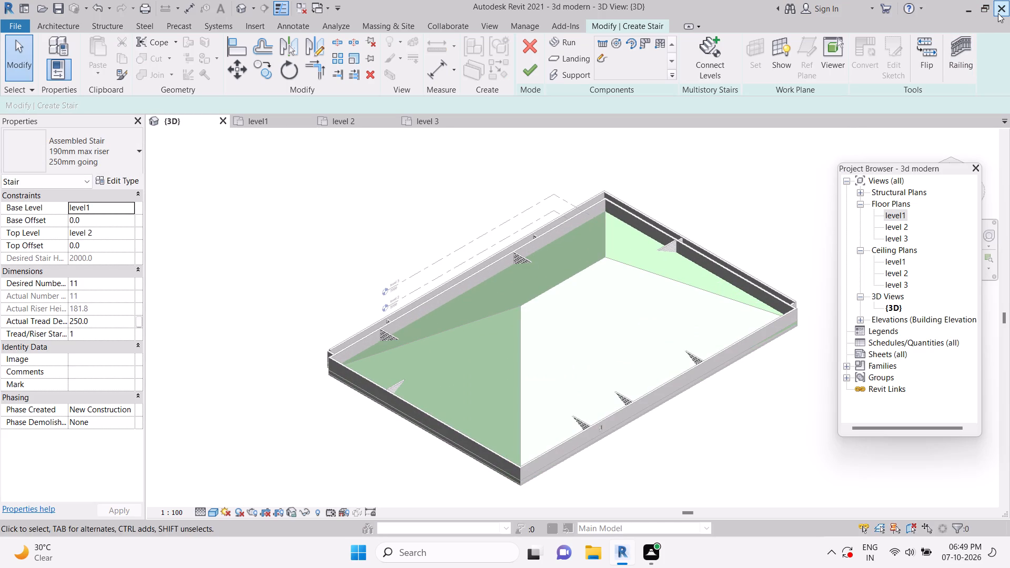
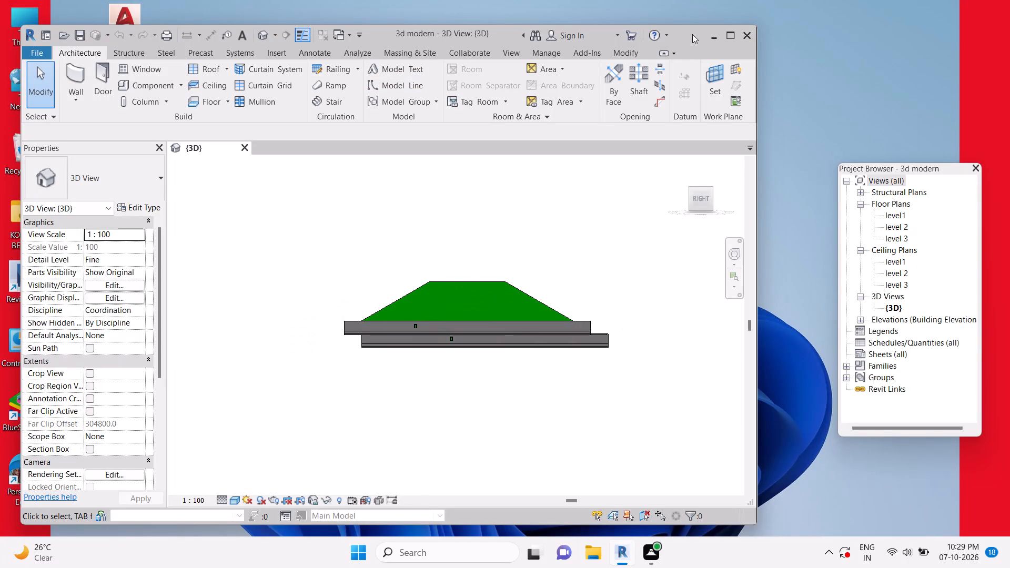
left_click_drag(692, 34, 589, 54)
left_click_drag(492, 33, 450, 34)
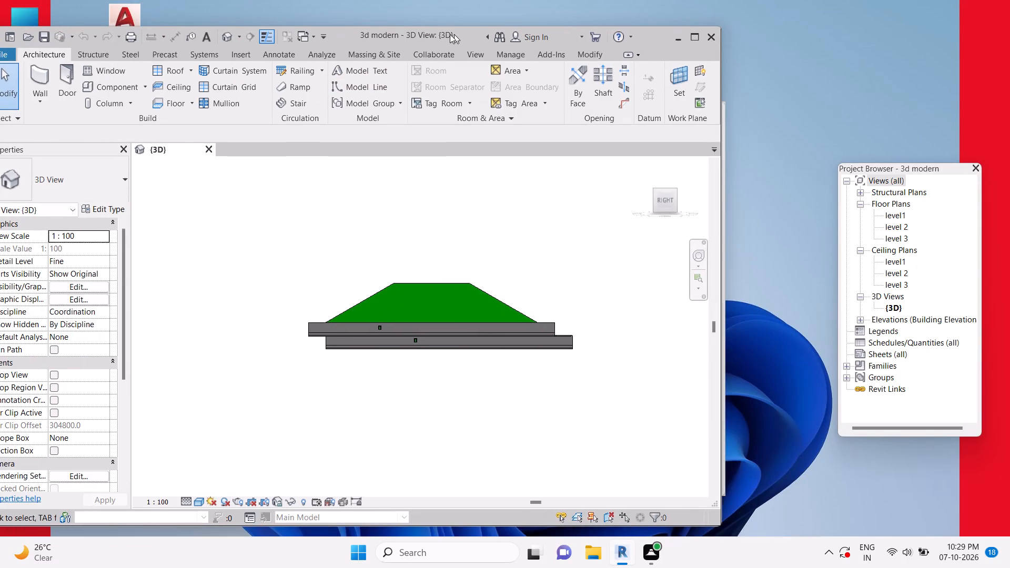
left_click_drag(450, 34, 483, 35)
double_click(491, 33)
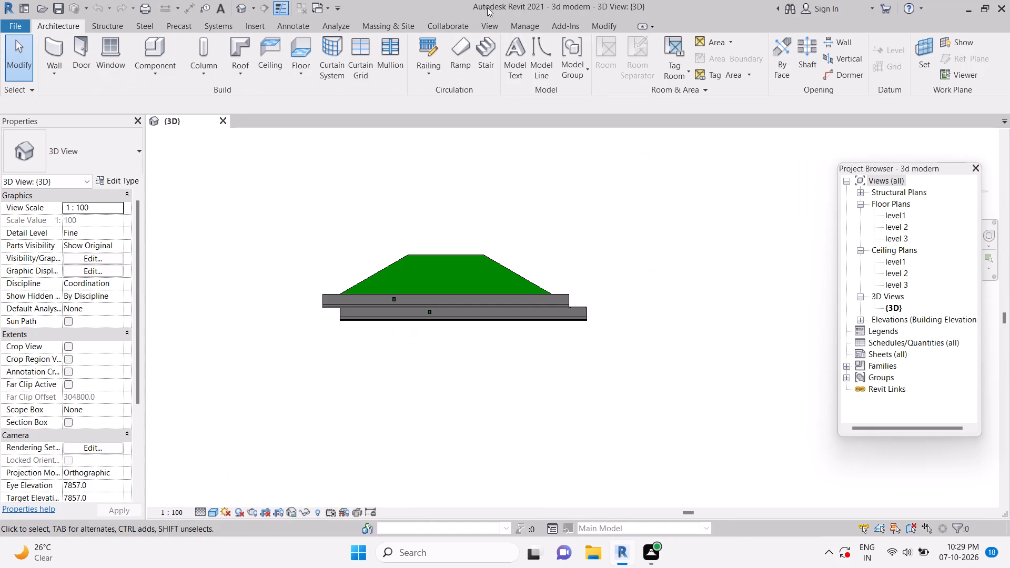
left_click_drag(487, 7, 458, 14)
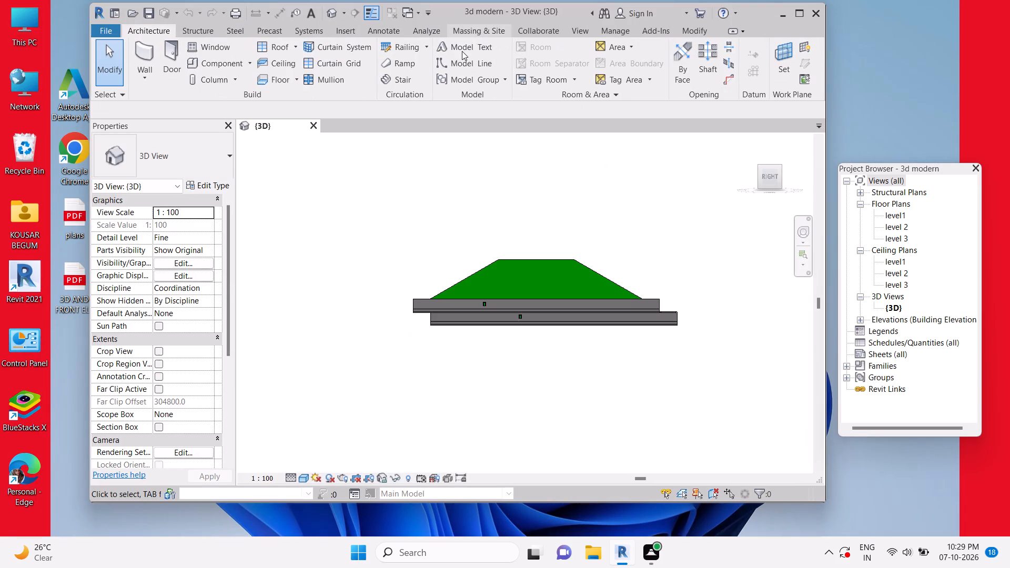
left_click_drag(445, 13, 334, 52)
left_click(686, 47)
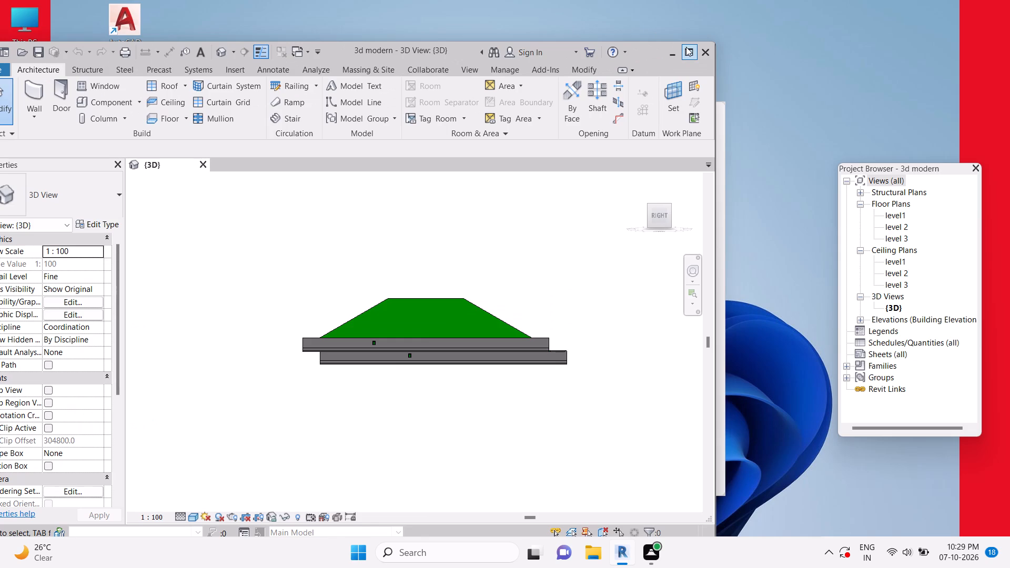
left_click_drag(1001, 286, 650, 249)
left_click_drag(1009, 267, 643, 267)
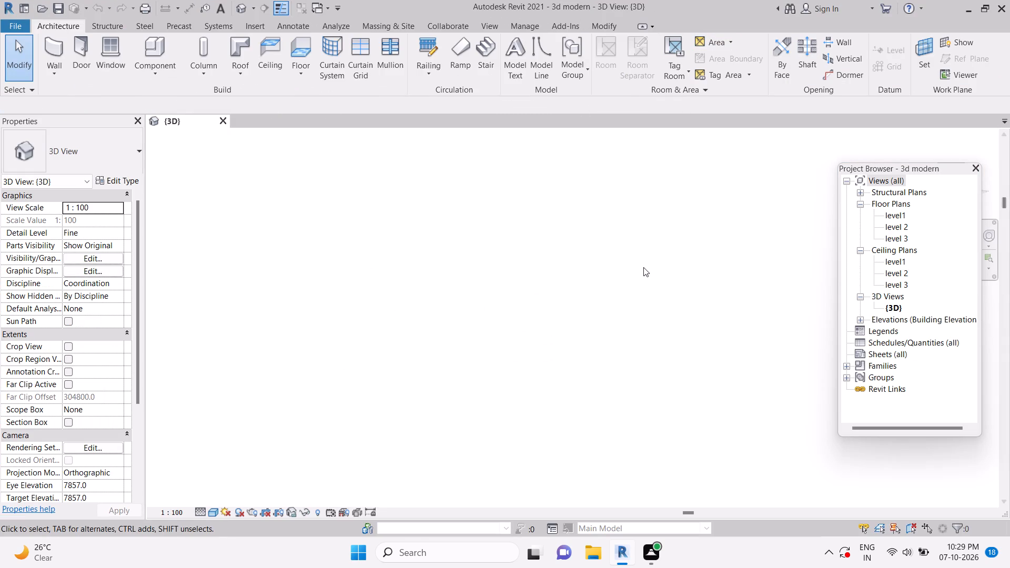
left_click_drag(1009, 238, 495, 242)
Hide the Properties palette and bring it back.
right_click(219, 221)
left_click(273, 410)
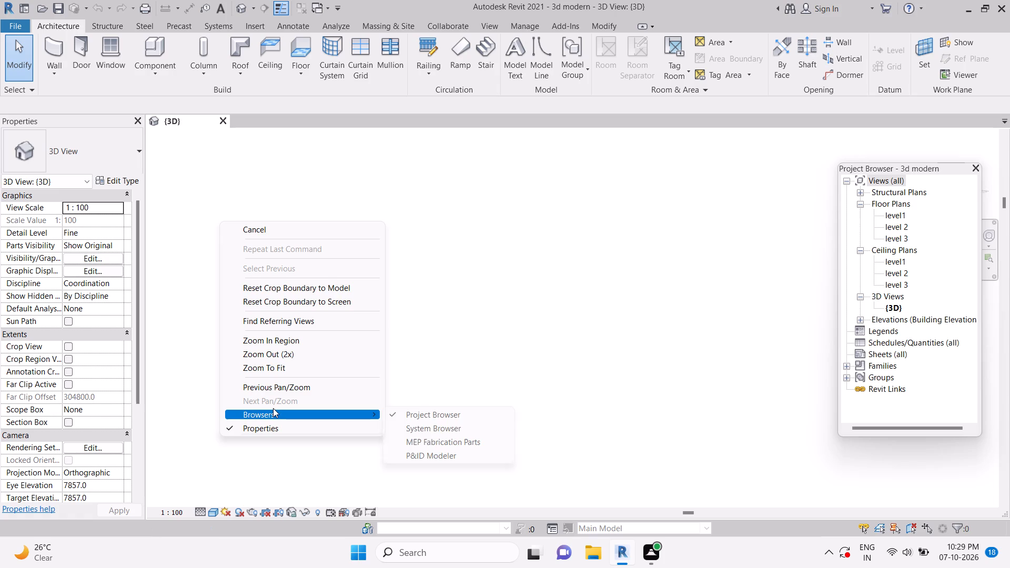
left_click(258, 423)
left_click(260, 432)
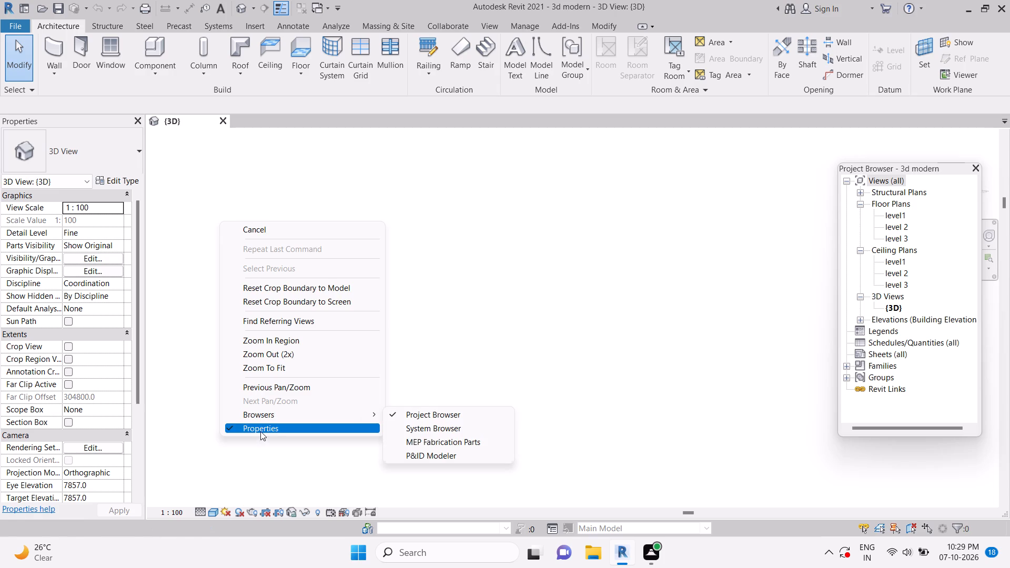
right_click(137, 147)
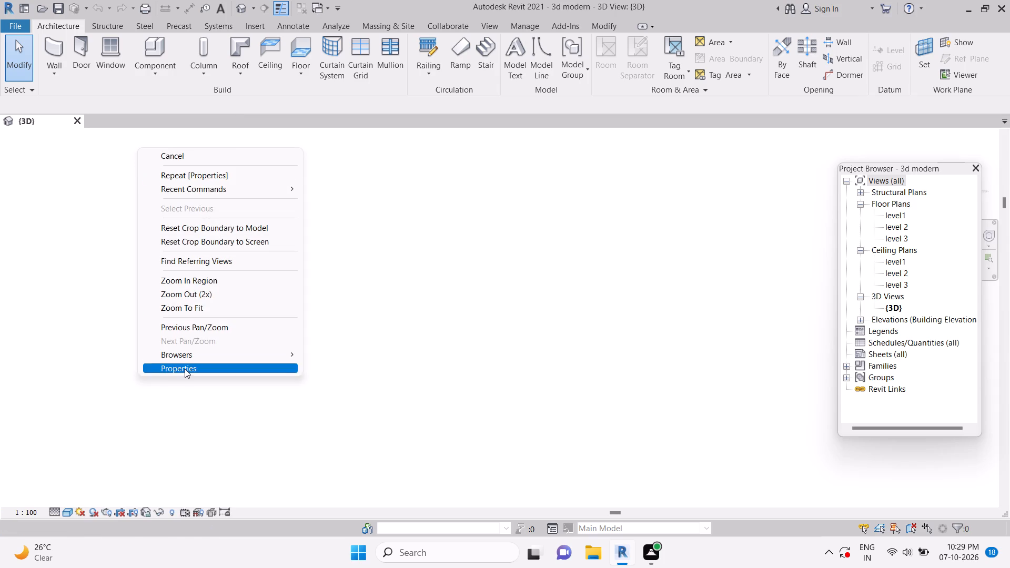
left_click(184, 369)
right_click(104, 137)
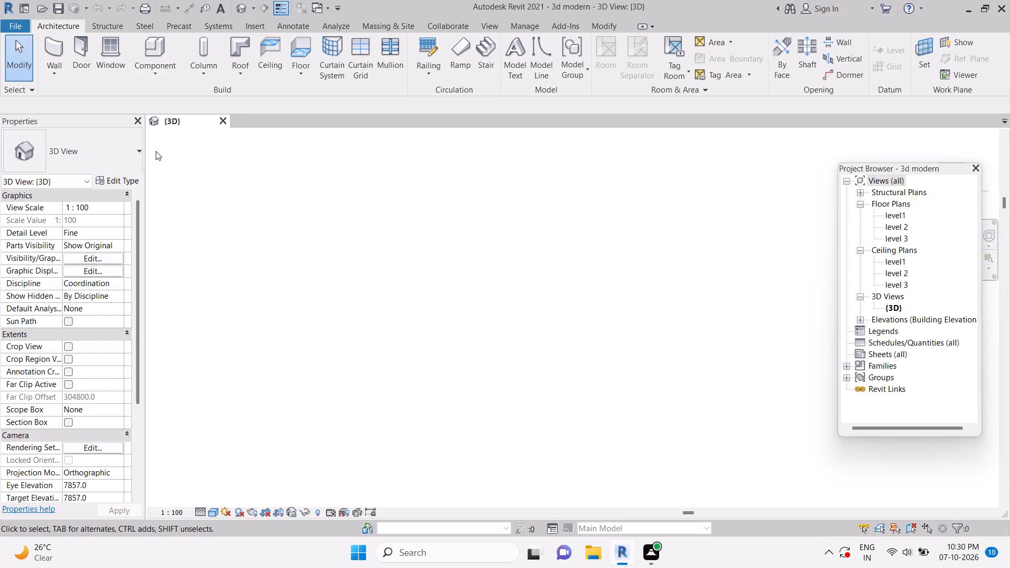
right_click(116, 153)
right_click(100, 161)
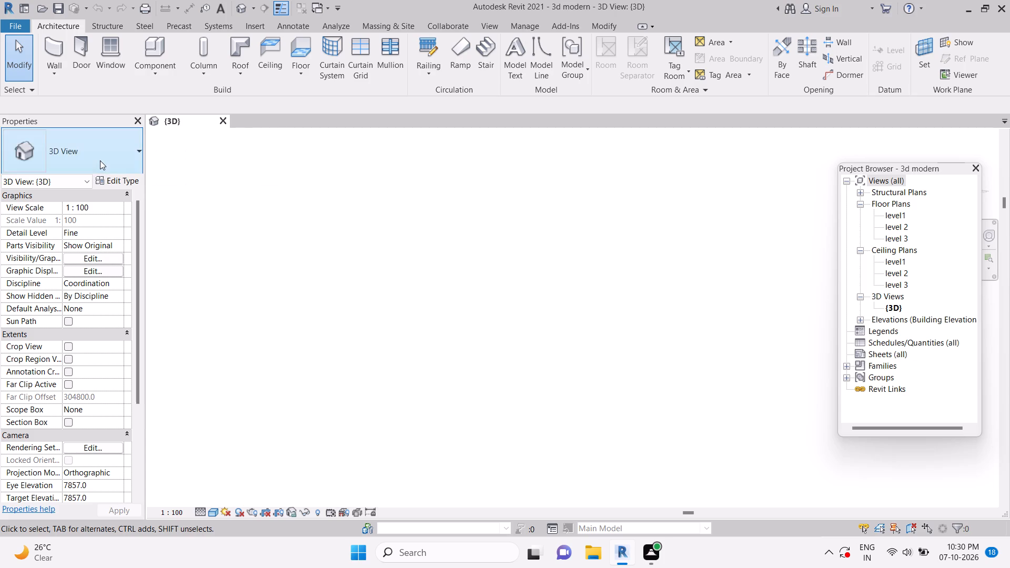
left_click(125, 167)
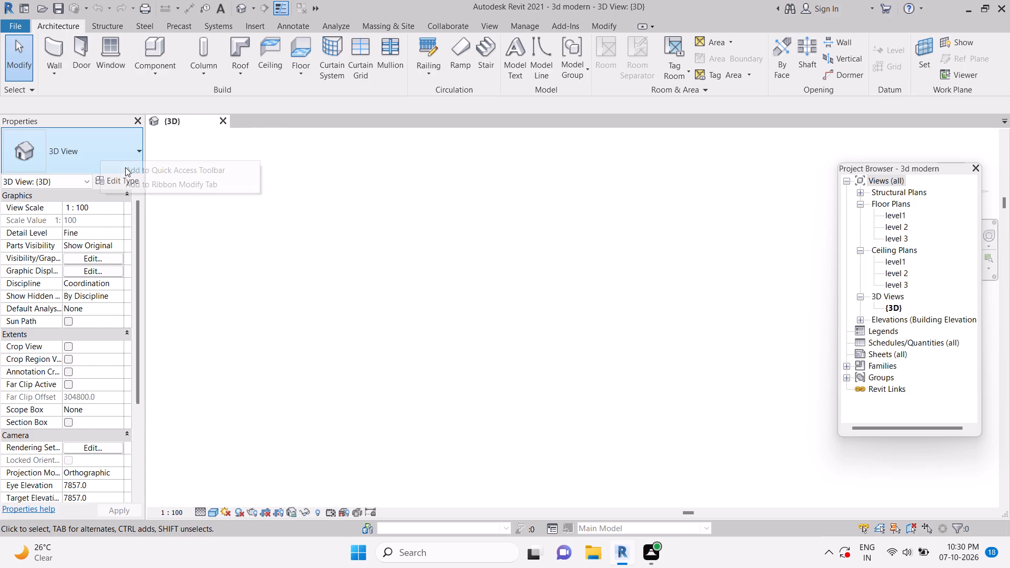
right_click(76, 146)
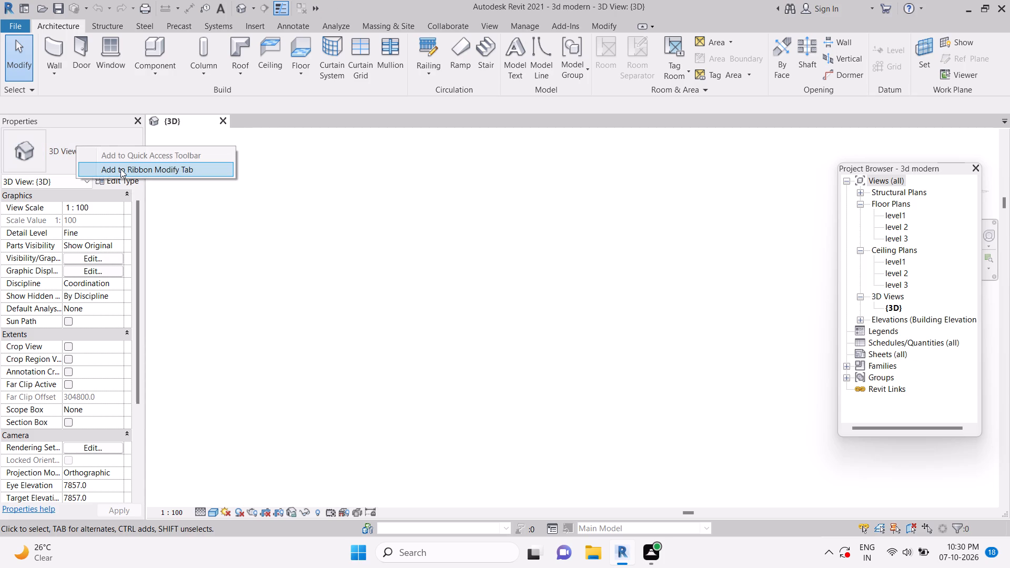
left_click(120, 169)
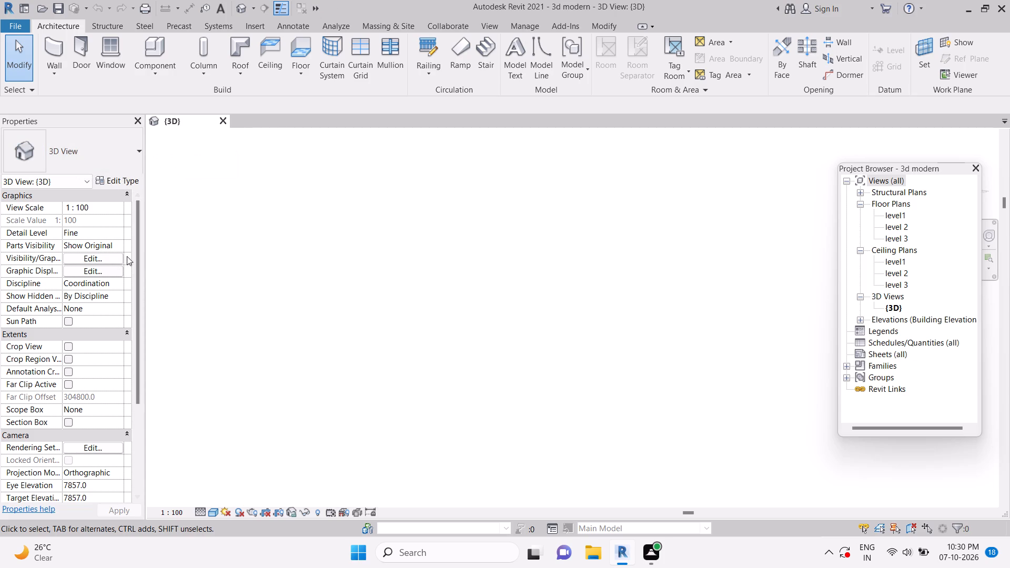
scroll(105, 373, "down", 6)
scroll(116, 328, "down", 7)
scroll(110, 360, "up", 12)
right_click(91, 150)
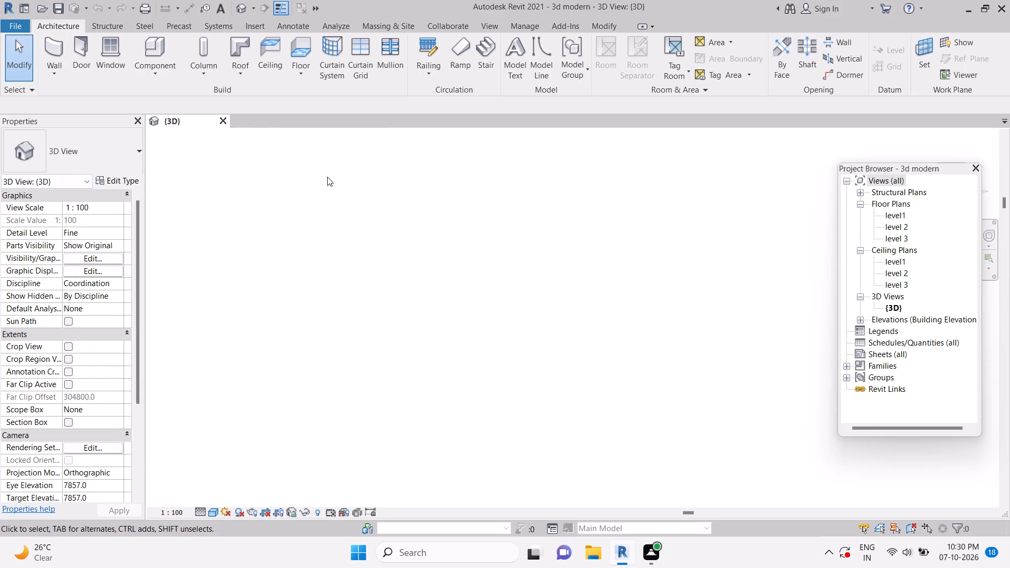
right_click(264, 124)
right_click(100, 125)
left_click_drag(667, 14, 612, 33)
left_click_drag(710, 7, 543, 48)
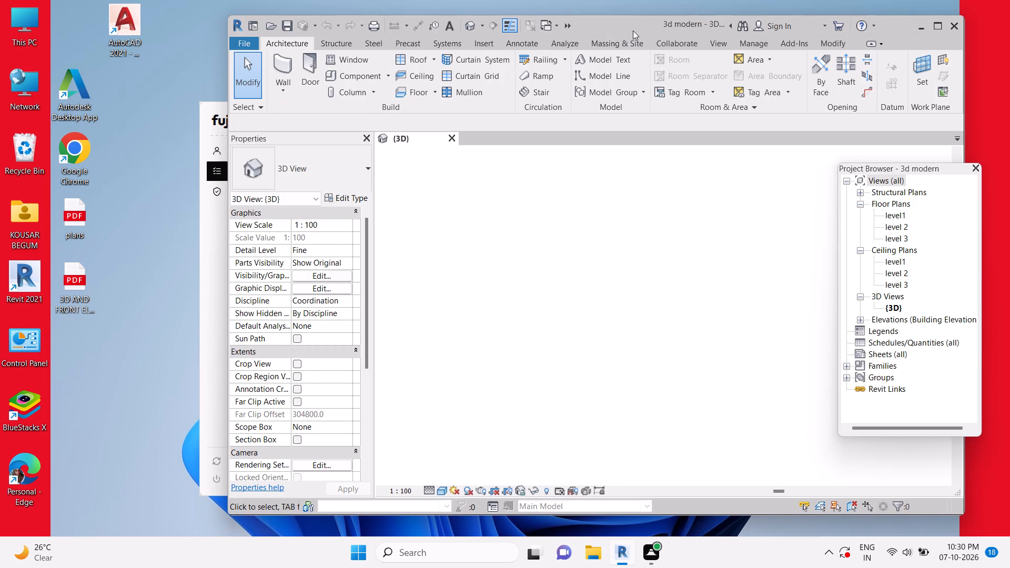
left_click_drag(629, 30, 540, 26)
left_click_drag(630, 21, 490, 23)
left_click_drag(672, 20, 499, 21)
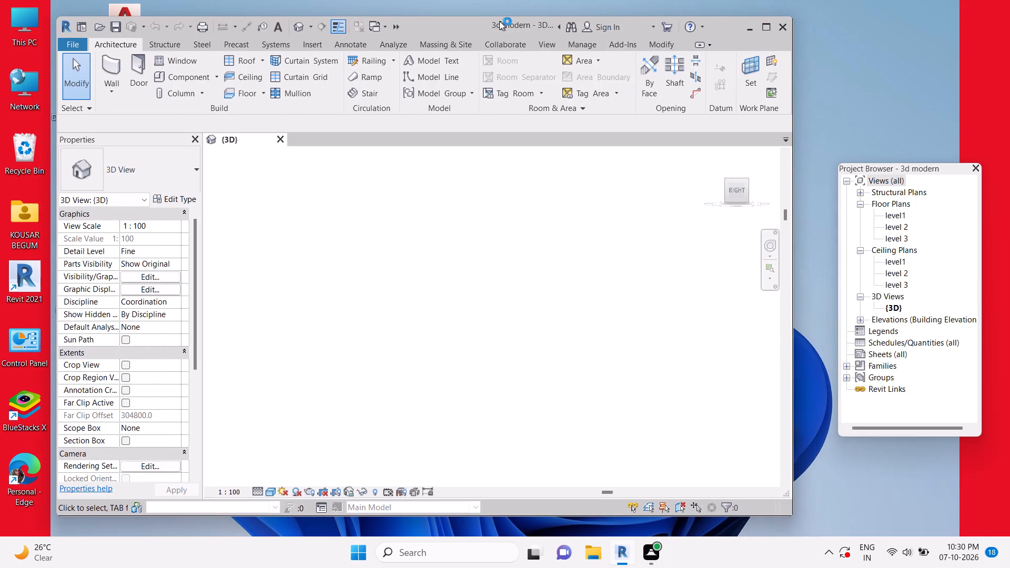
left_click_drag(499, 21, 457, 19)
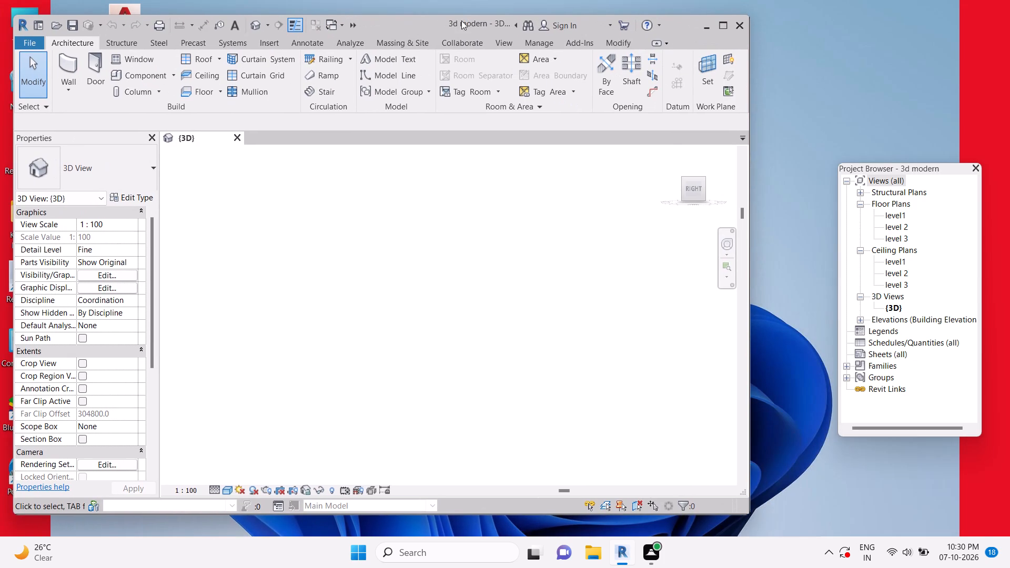
Dismiss the Autodesk Genuine notification card.
double_click(692, 186)
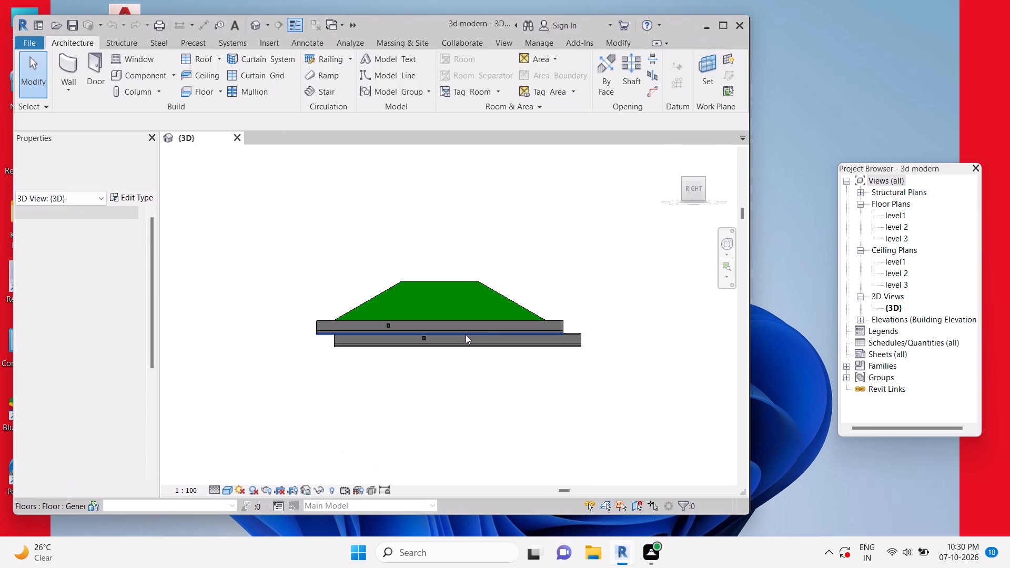
Delete the entire building model selected in the 3D view, accepting the deletion of its dependent floor plan and ceiling plan views.
key("Escape")
left_click_drag(219, 216, 570, 385)
key("Escape")
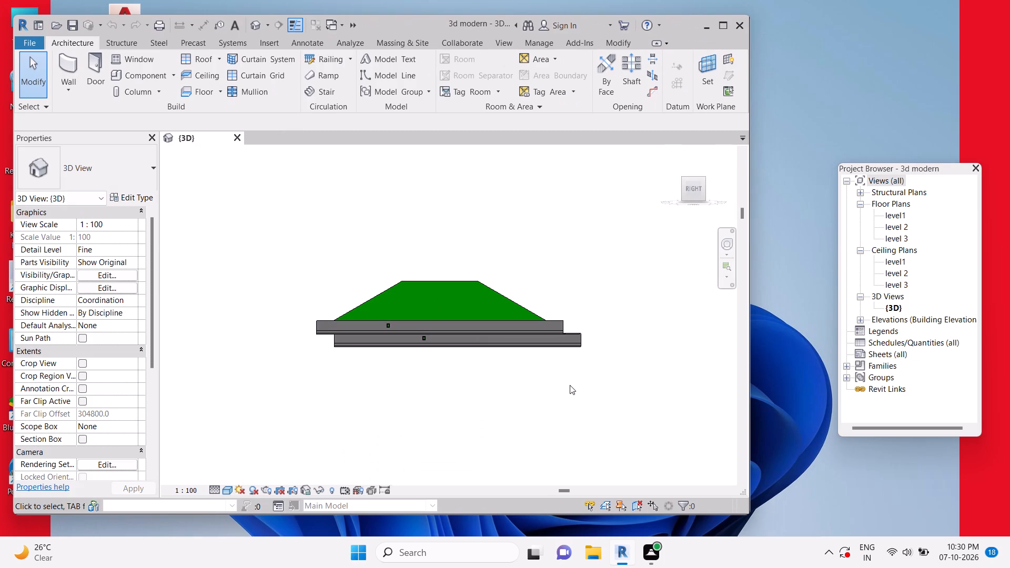
left_click(320, 240)
key("Escape")
left_click_drag(267, 207, 601, 379)
key("Delete")
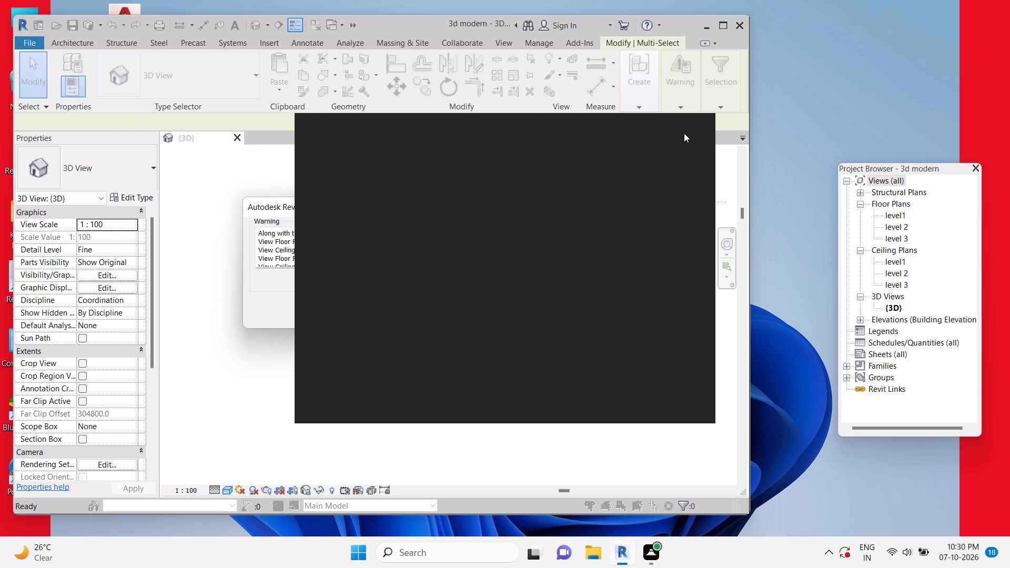
left_click(689, 131)
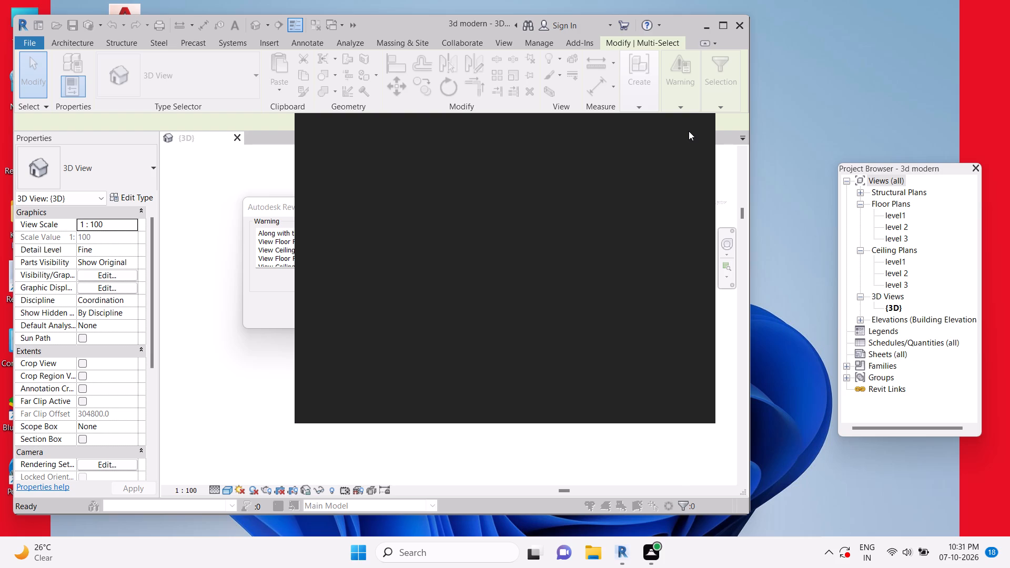
left_click(686, 130)
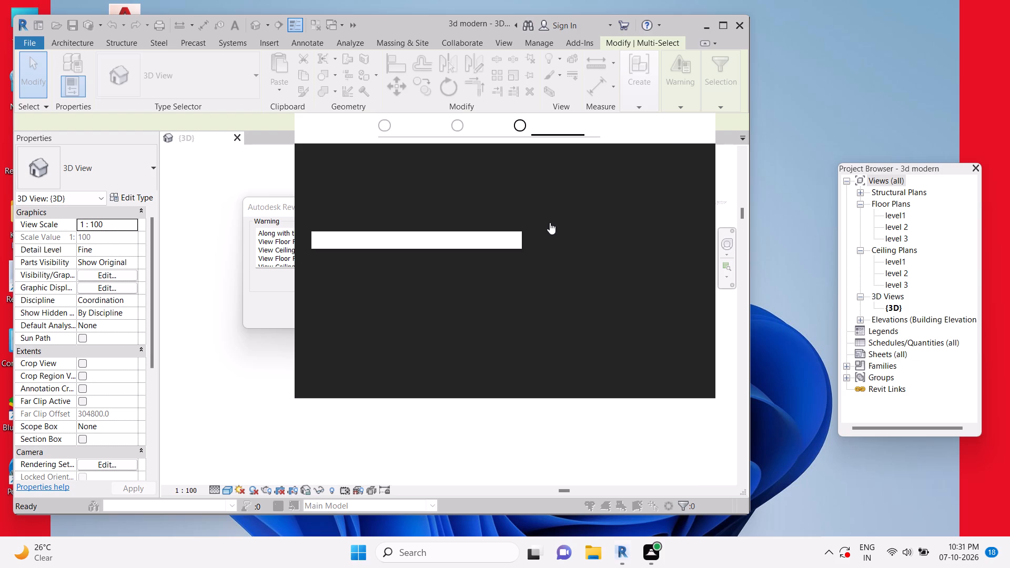
left_click(435, 311)
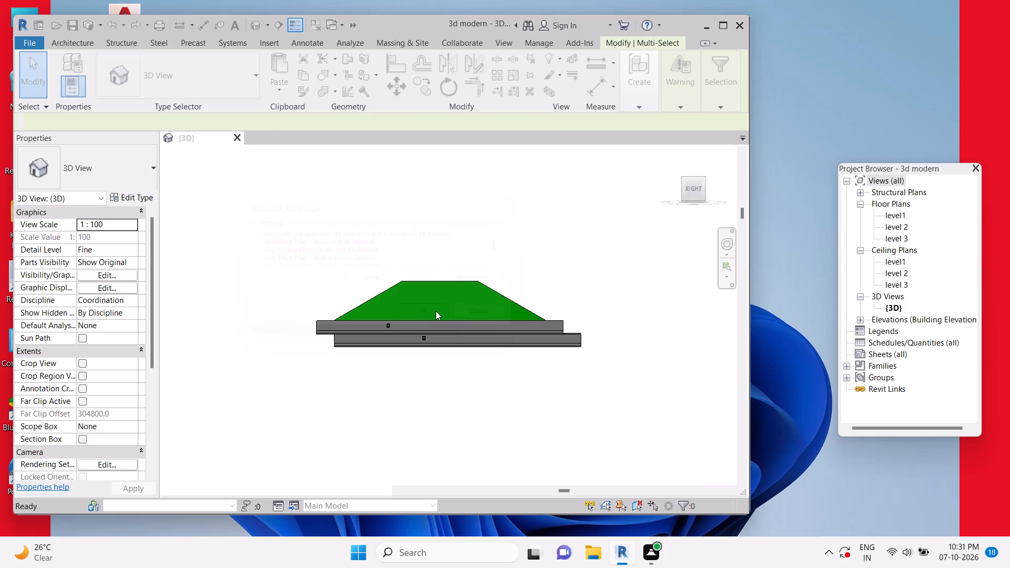
Examine the 3D view from the top and front for any elements remaining after the deletion.
scroll(489, 229, "down", 4)
middle_click_drag(495, 288, 514, 338)
middle_click_drag(559, 238, 546, 331, "shift")
left_click(699, 183)
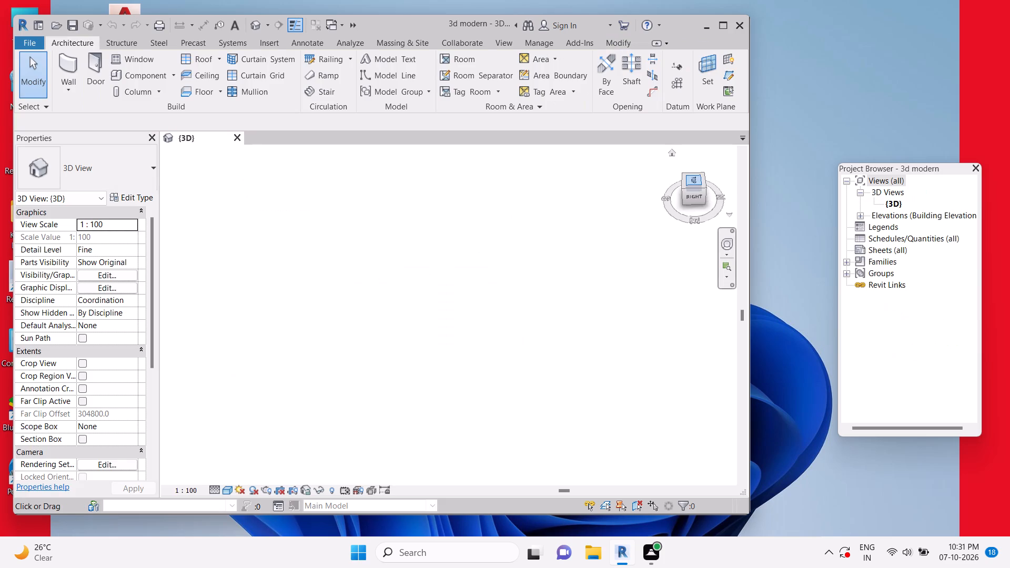
scroll(538, 240, "down", 2)
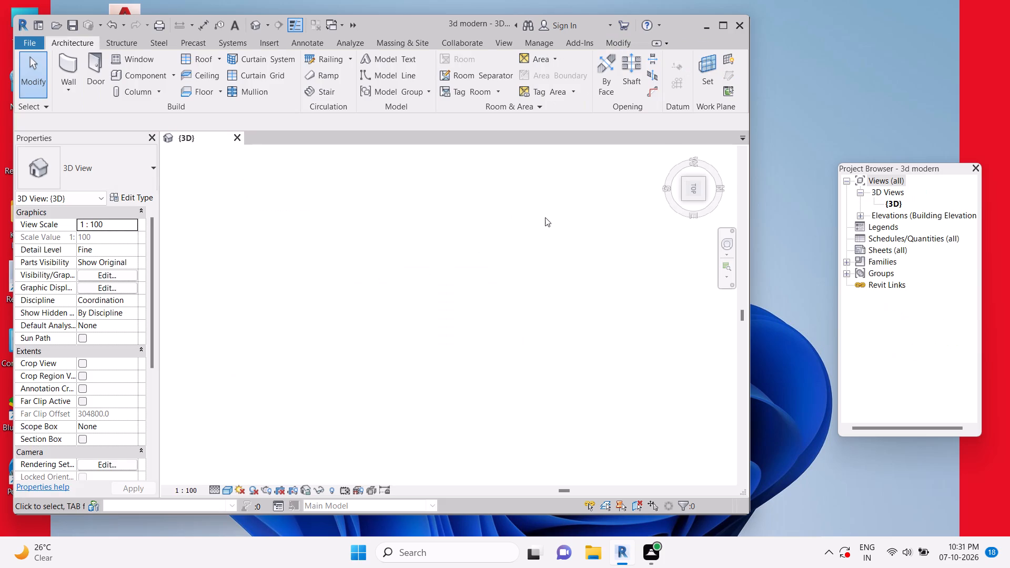
right_click(477, 495)
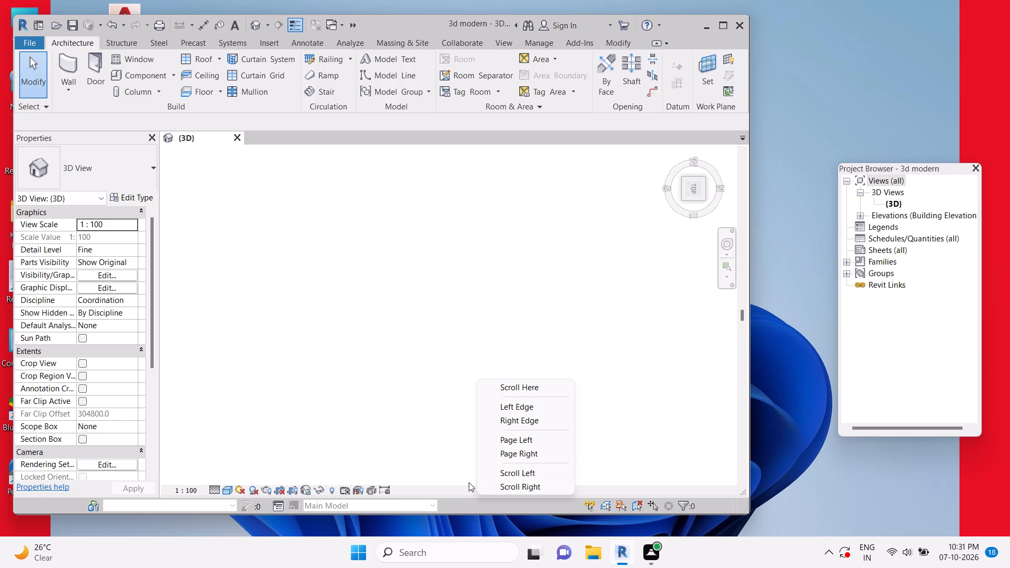
key("Escape")
key("Escape")
left_click(694, 192)
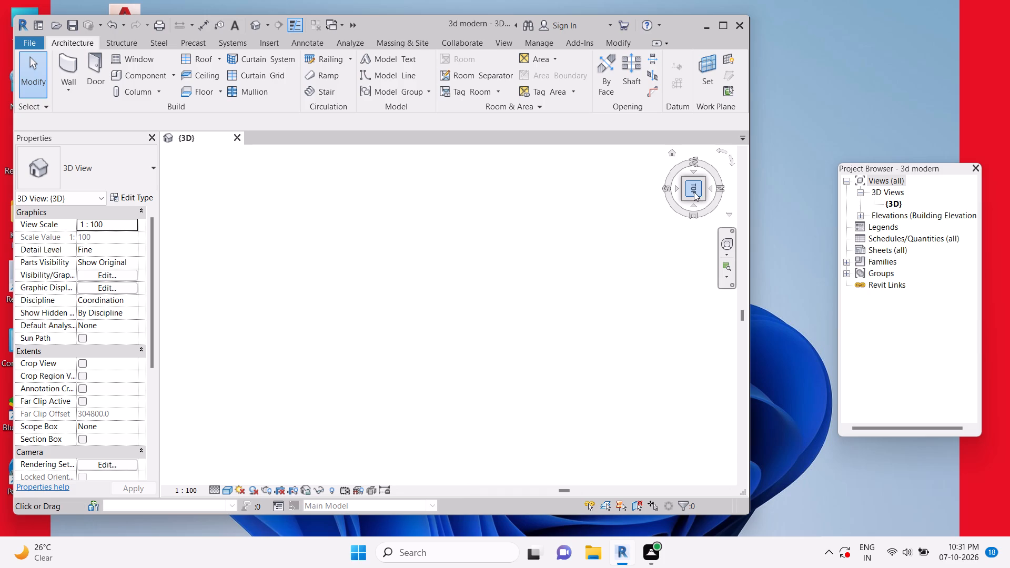
key("Escape")
middle_click_drag(449, 286, 580, 313)
middle_click_drag(491, 321, 637, 329, "shift")
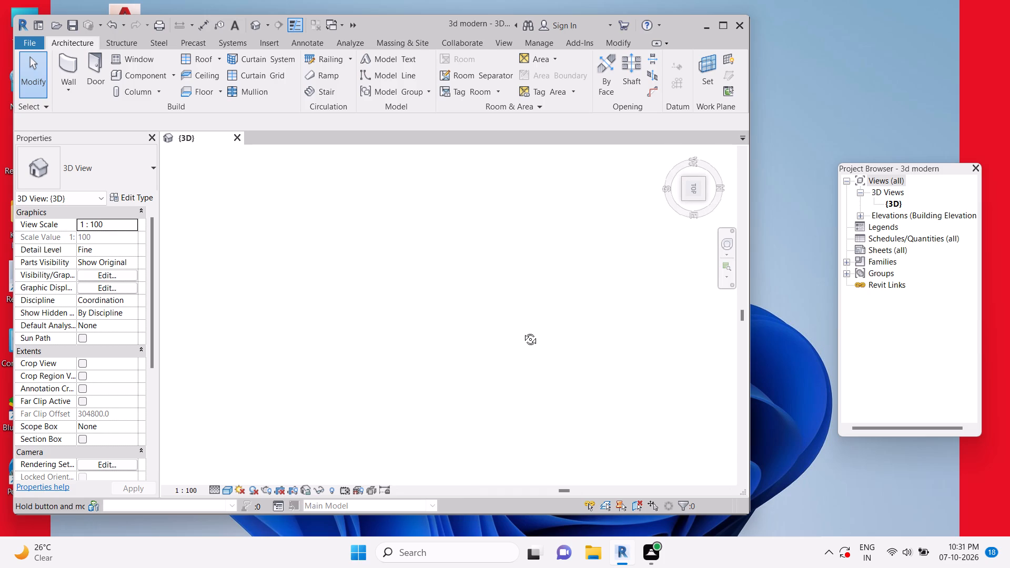
left_click(693, 190)
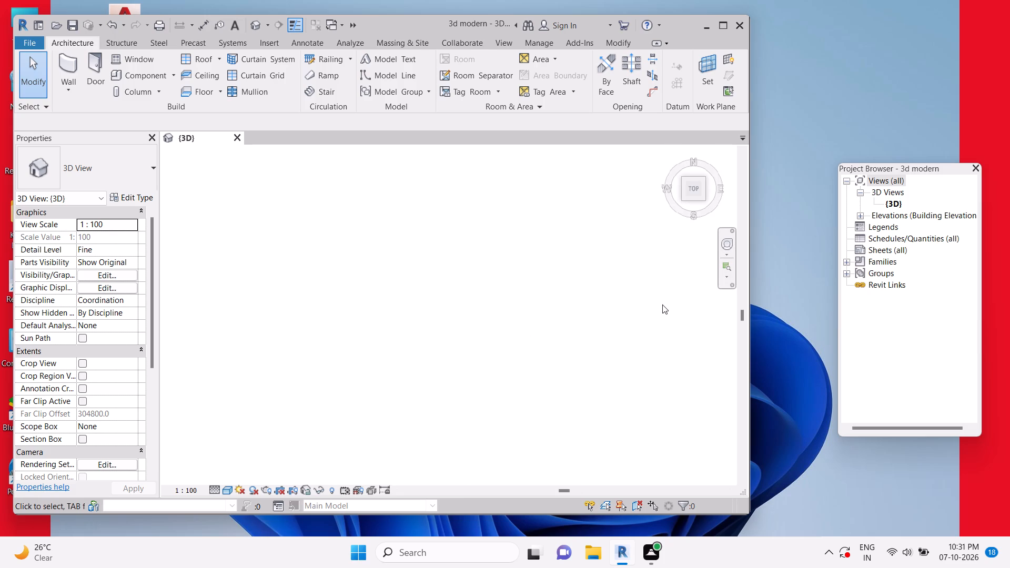
middle_click_drag(666, 310, 680, 243, "shift")
left_click(698, 201)
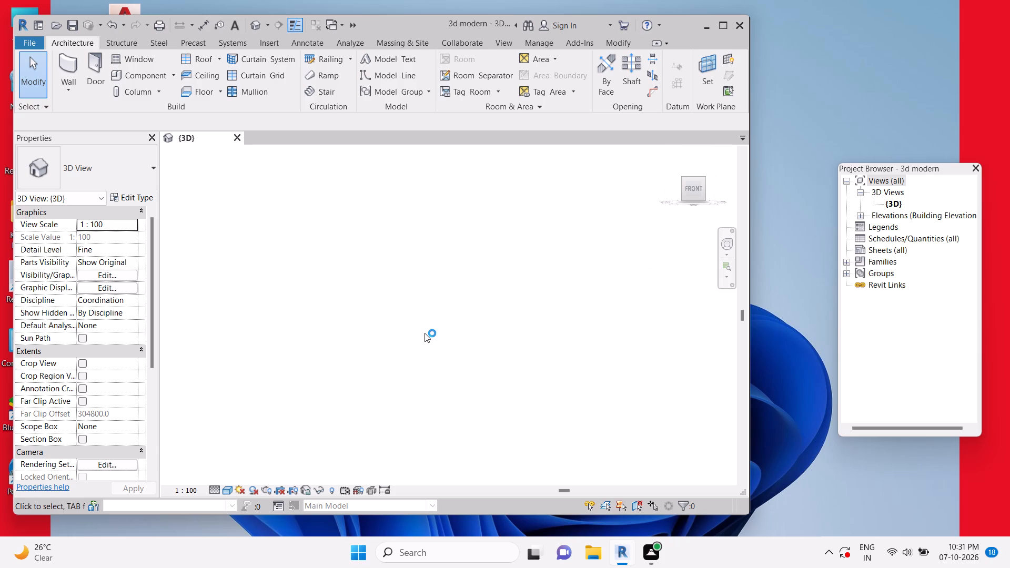
middle_click_drag(525, 248, 513, 329, "shift")
left_click(696, 180)
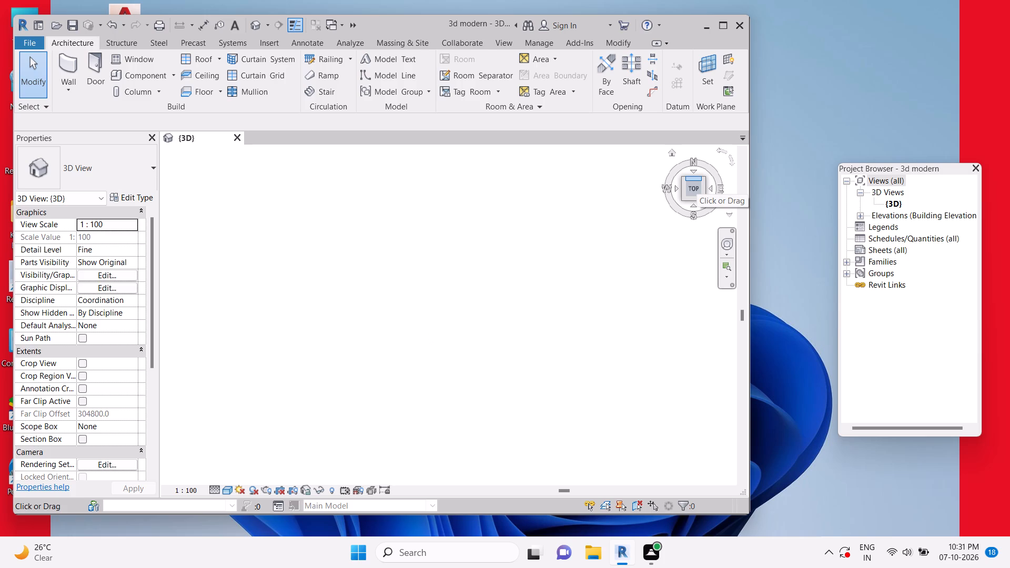
key("Escape")
key("Escape")
key("Escape")
key("Escape")
key("Escape")
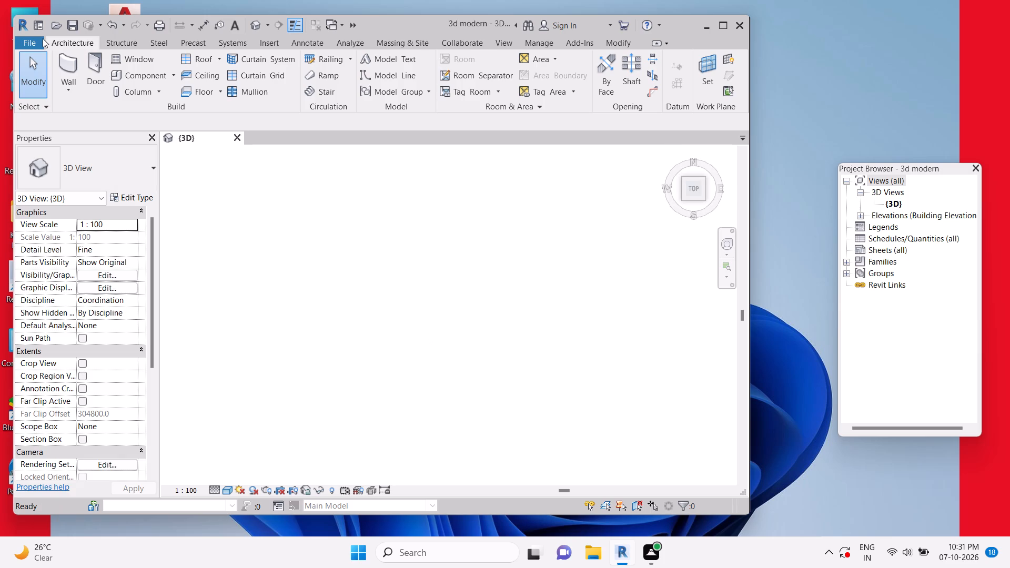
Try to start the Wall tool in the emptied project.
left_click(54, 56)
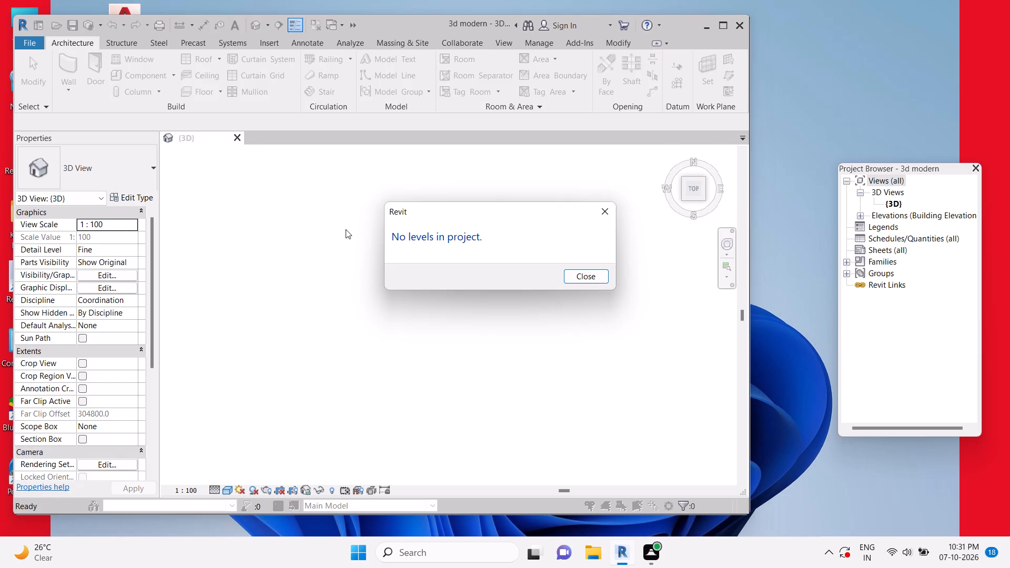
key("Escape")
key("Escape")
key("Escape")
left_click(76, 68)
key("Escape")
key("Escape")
Undo the deletion of the building model and its levels.
key("ctrl+z")
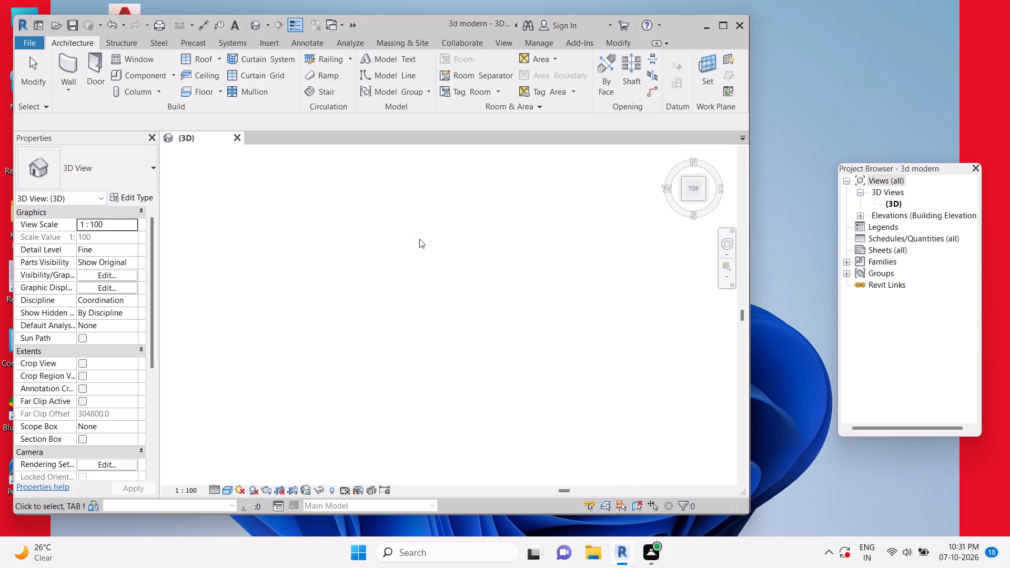
key("ctrl+z")
key("ctrl+z")
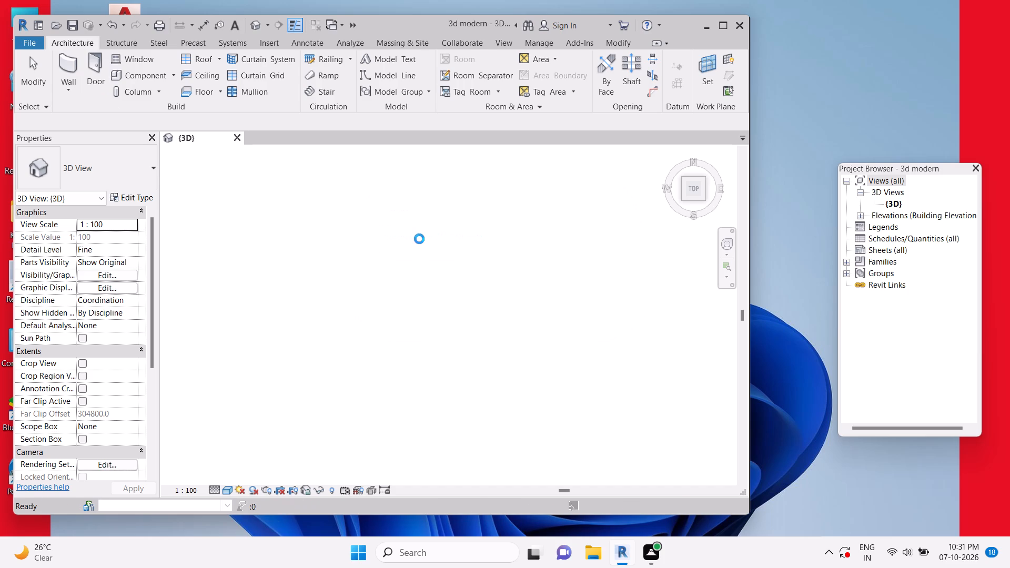
Examine the restored building from the front, close up at the level markers.
middle_click_drag(618, 334, 624, 265, "shift")
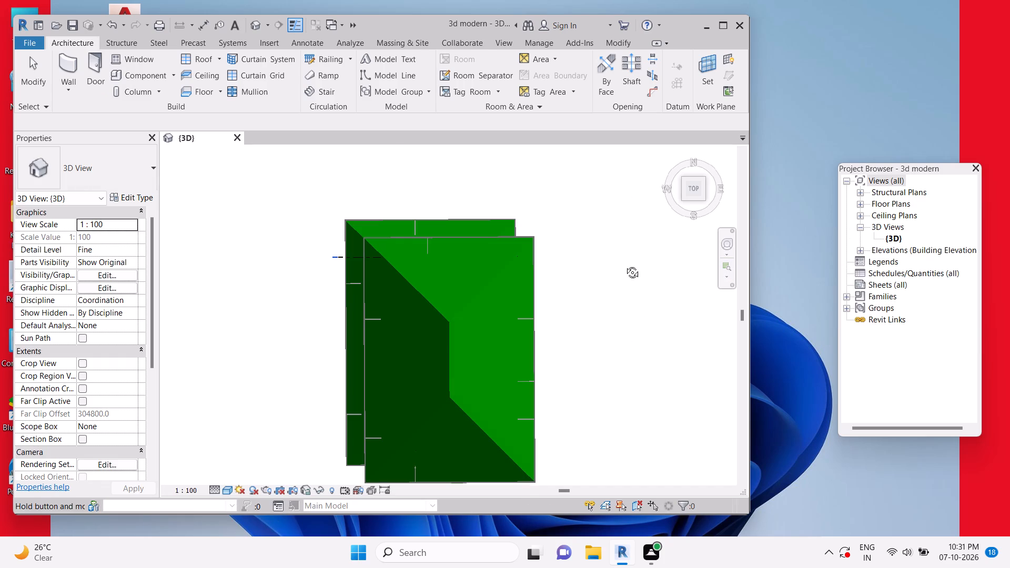
middle_click_drag(624, 265, 623, 251, "shift")
scroll(622, 349, "up", 1, "shift")
middle_click_drag(622, 349, 602, 199, "shift")
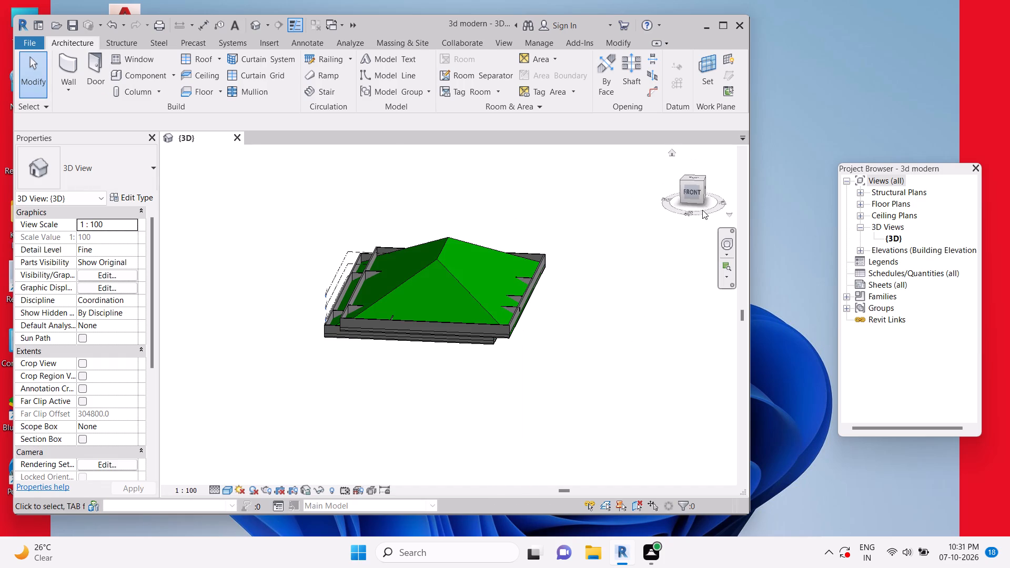
left_click(695, 193)
scroll(363, 337, "up", 2)
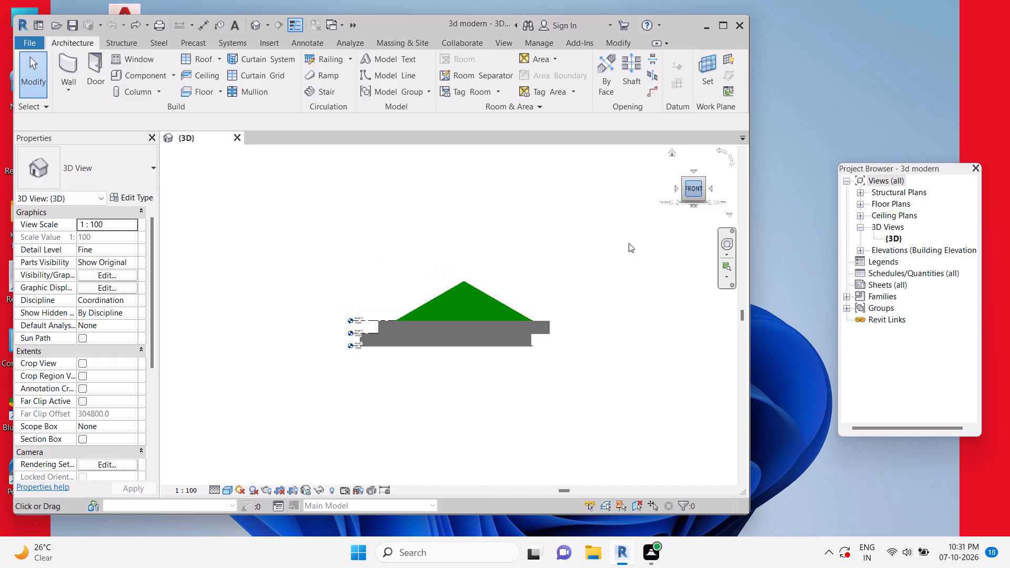
scroll(629, 243, "up", 6)
key("Escape")
scroll(377, 339, "up", 4)
key("Escape")
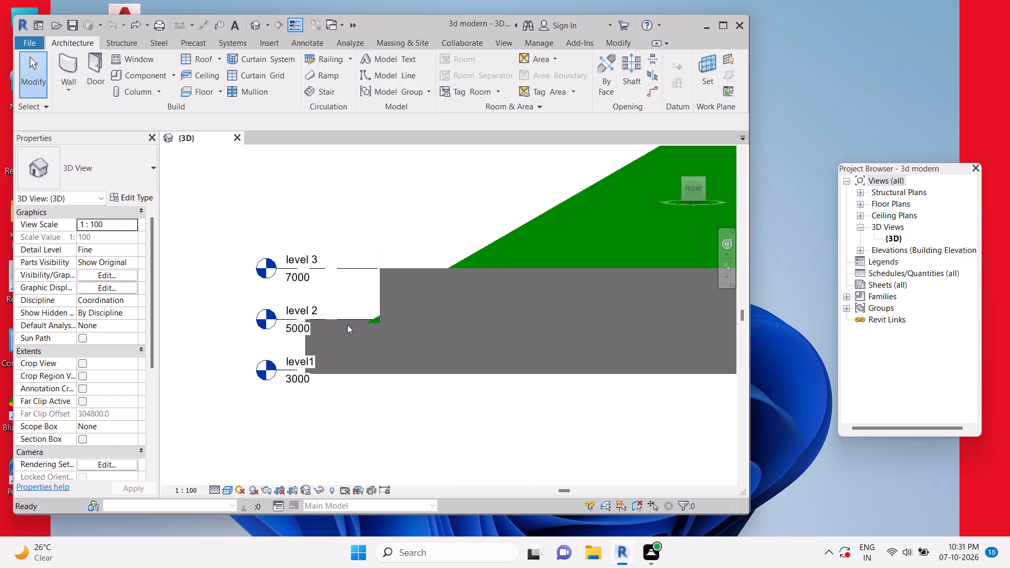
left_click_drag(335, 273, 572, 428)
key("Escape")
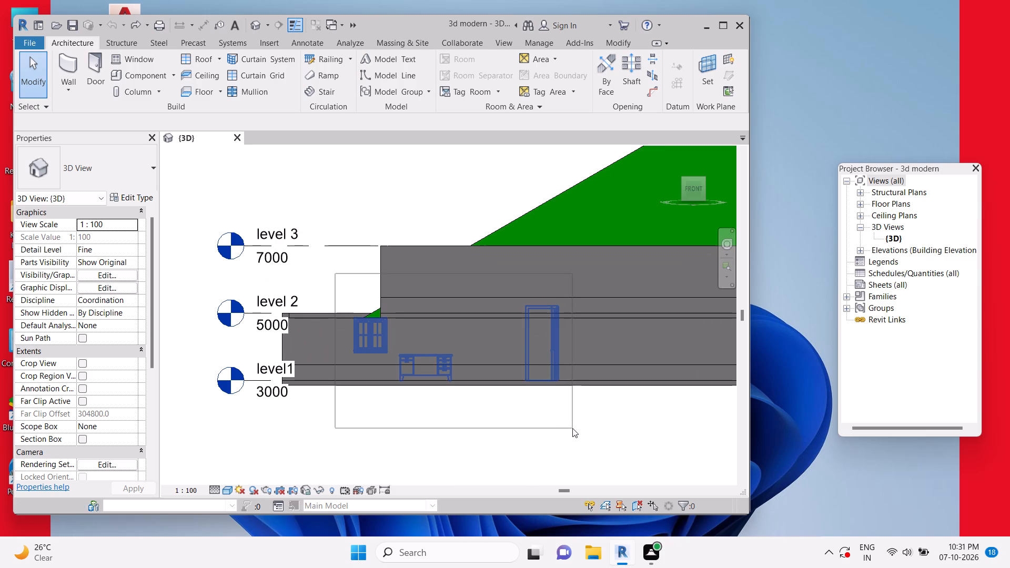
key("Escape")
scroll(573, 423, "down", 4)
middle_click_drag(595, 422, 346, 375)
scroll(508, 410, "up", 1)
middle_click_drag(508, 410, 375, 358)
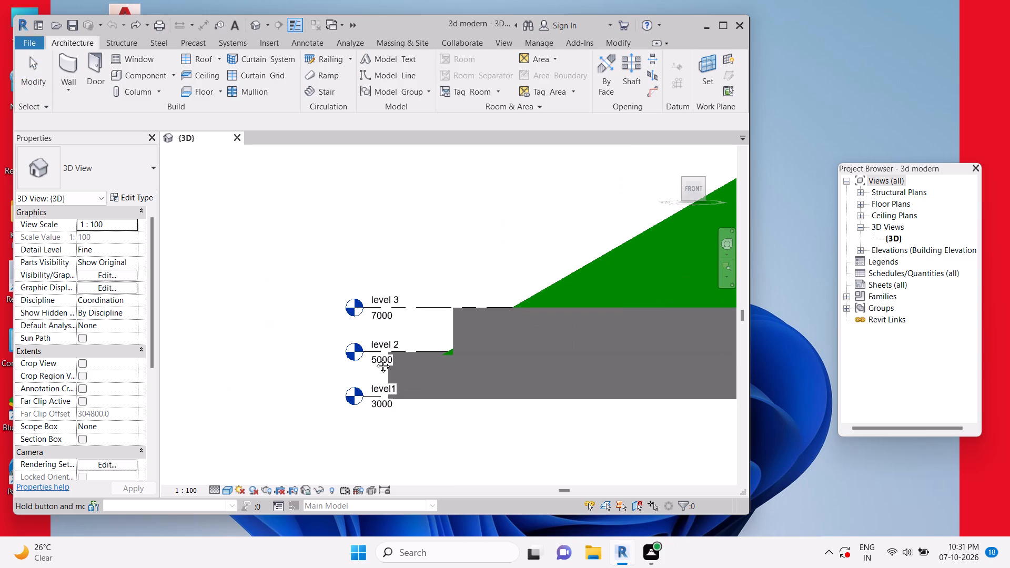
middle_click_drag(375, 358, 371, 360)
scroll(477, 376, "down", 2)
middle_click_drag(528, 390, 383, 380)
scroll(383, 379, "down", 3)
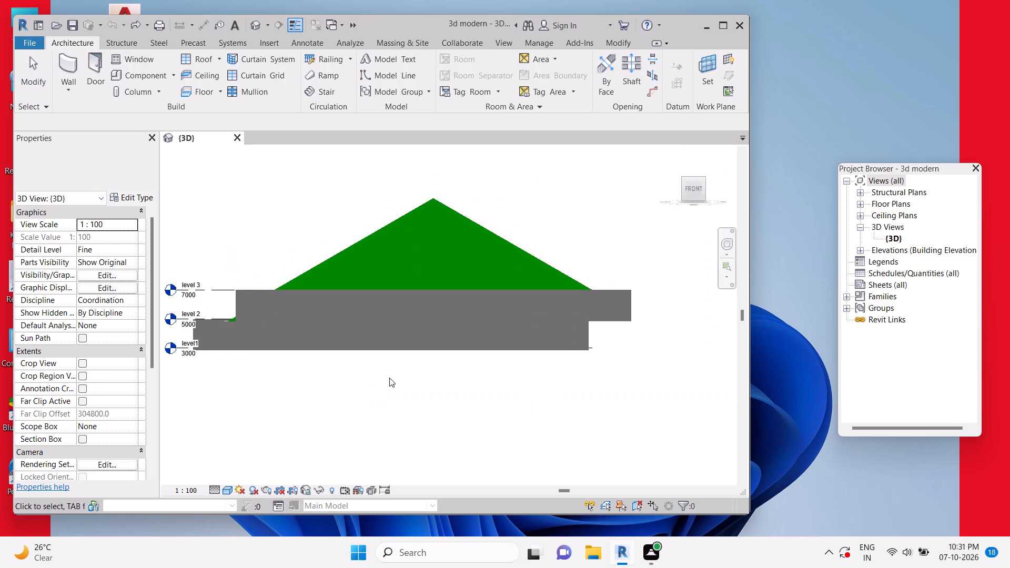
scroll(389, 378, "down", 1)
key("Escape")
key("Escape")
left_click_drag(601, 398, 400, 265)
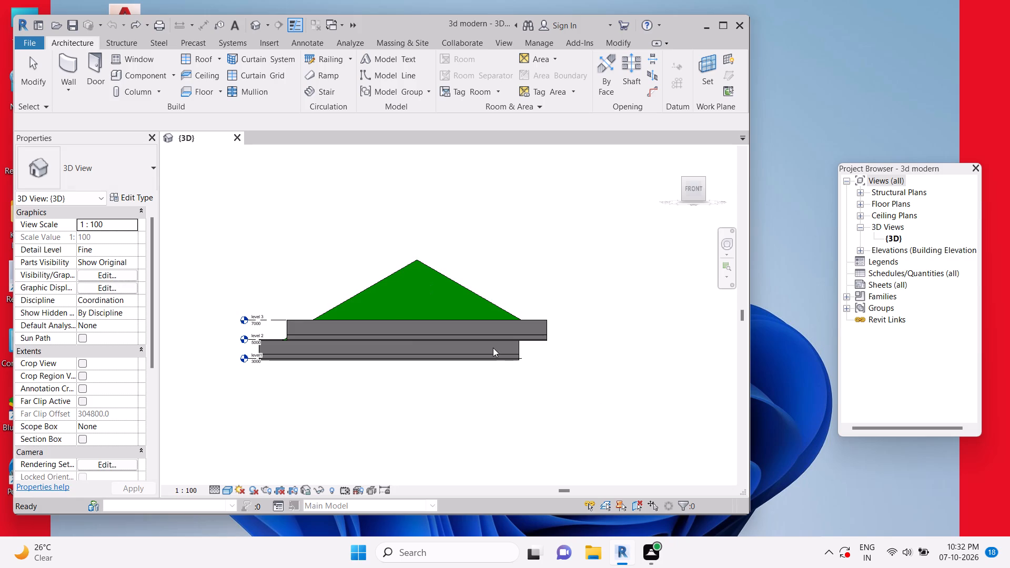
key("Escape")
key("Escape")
Select the building in the front-facing 3D view, exclude level1, level 2 and level 3 from the selection, and delete the rest.
left_click_drag(577, 402, 335, 240)
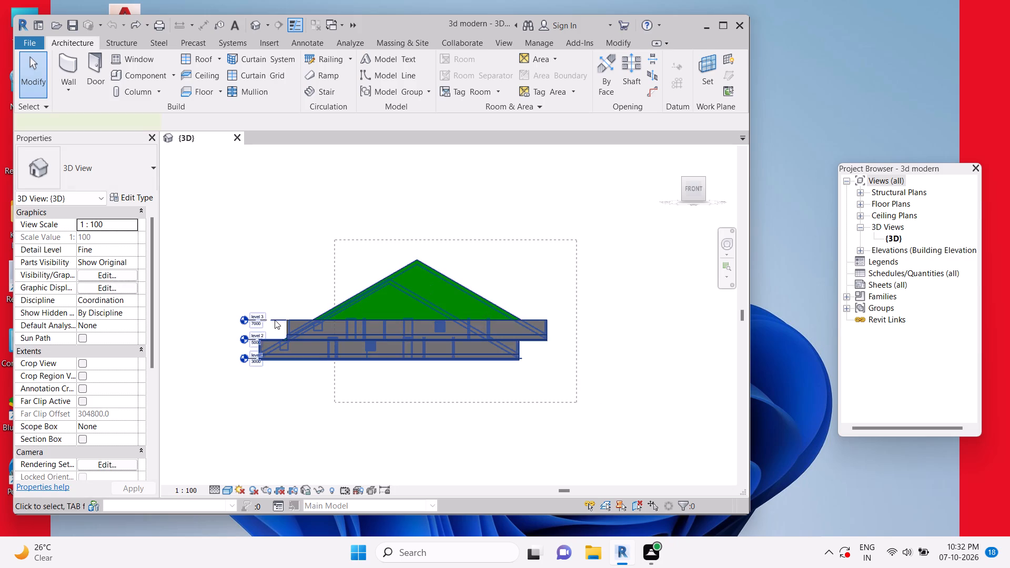
scroll(256, 333, "up", 12)
middle_click_drag(275, 376, 436, 306)
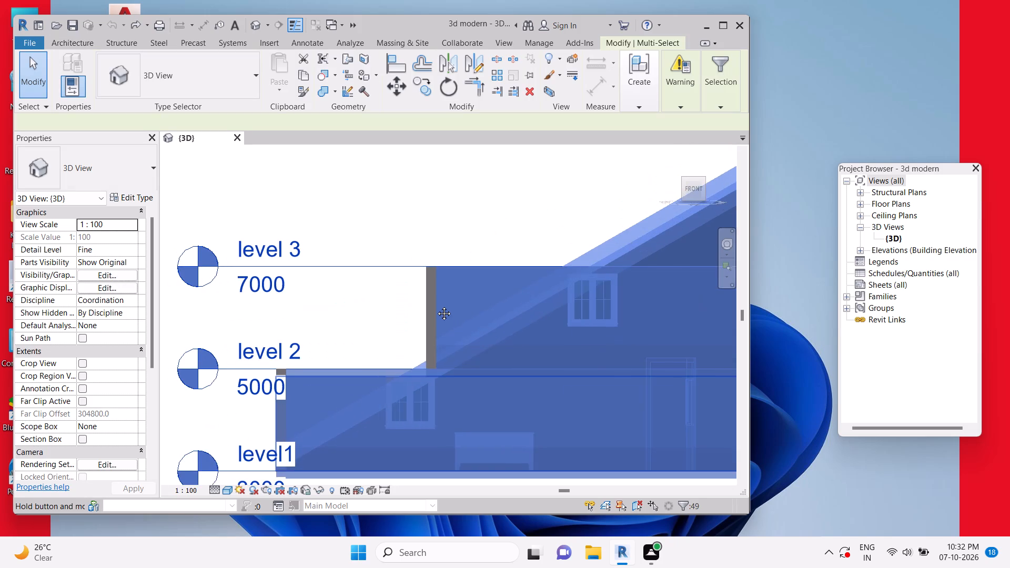
middle_click_drag(436, 306, 427, 320)
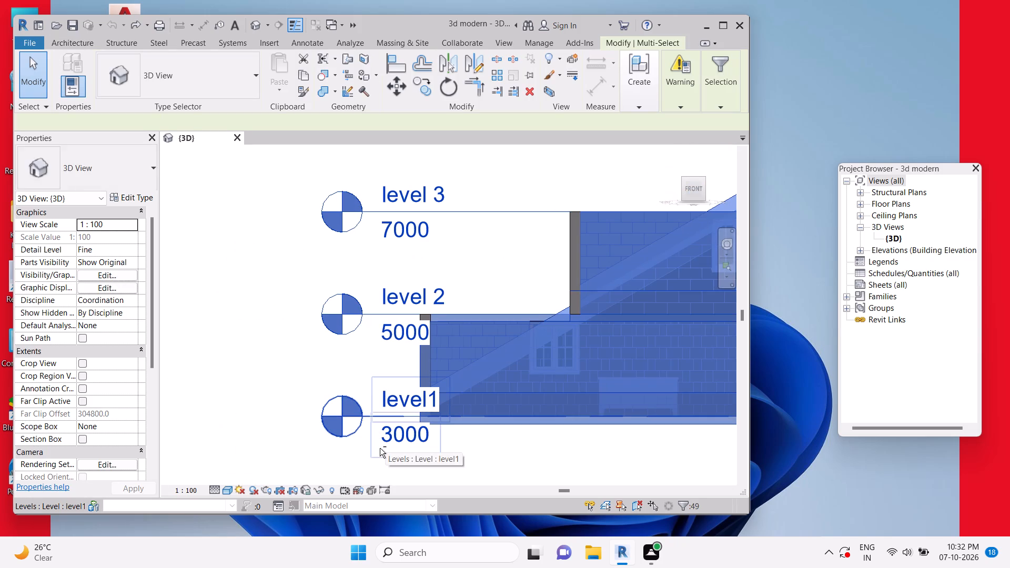
left_click_drag(370, 451, 290, 182, "ctrl")
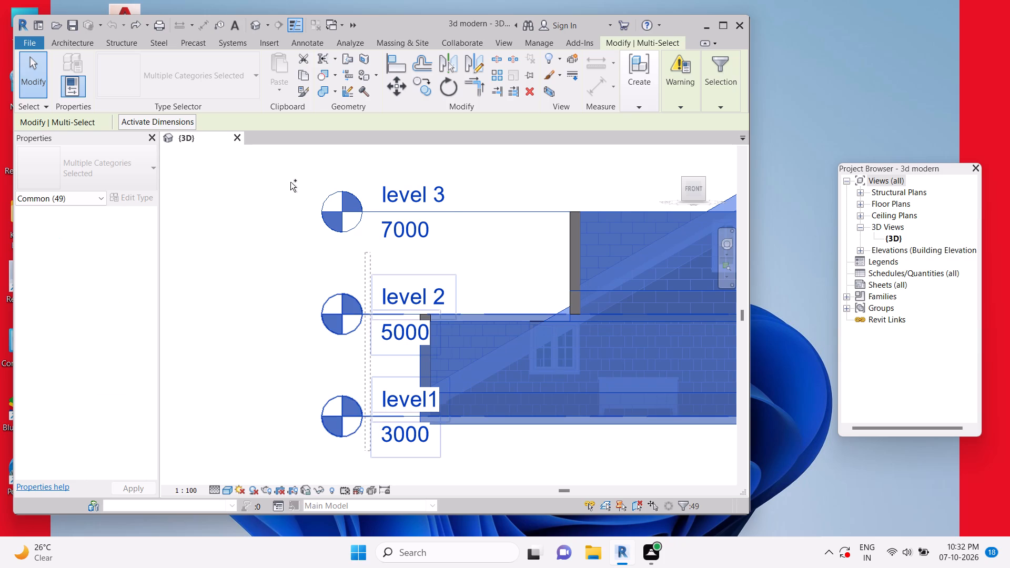
left_click_drag(290, 182, 289, 183, "ctrl")
double_click(289, 183, "ctrl")
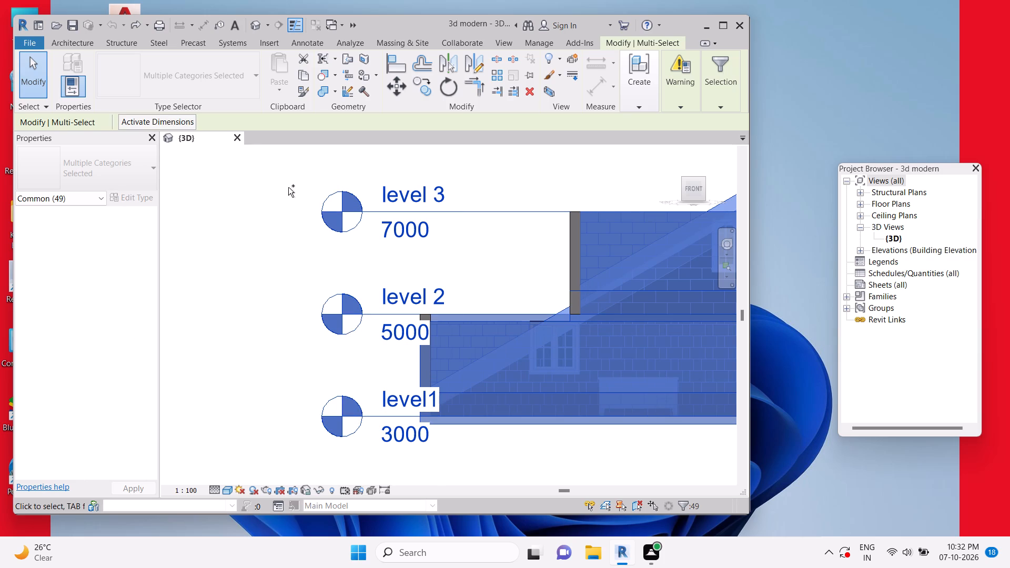
left_click(452, 213, "ctrl")
left_click(502, 209, "shift")
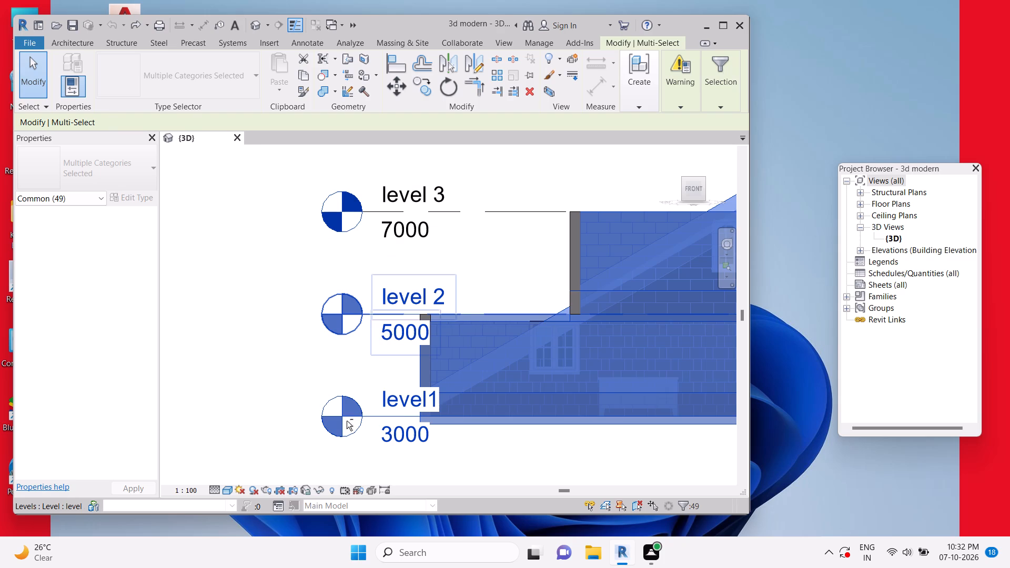
left_click_drag(383, 468, 337, 301, "shift")
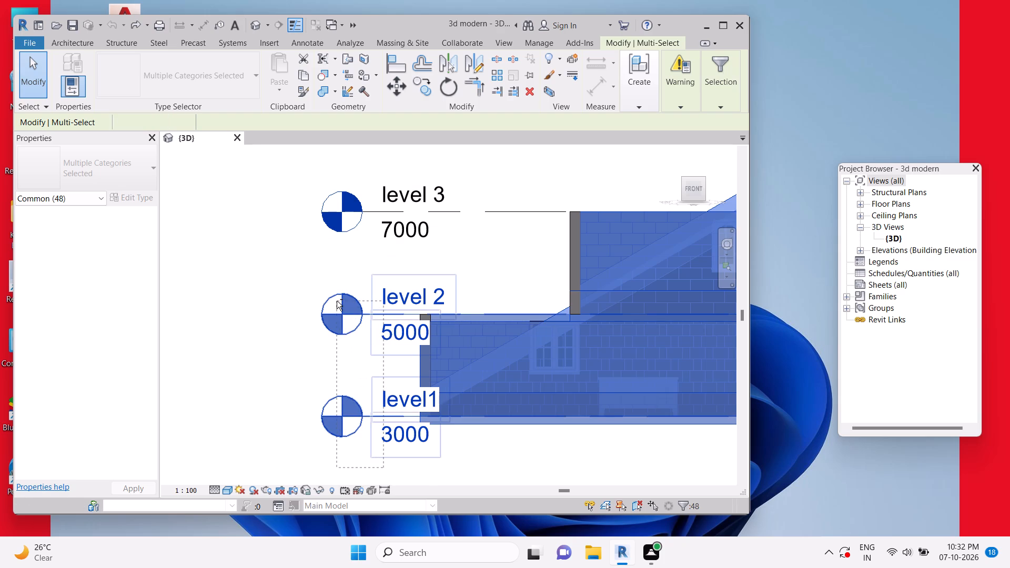
key("Delete")
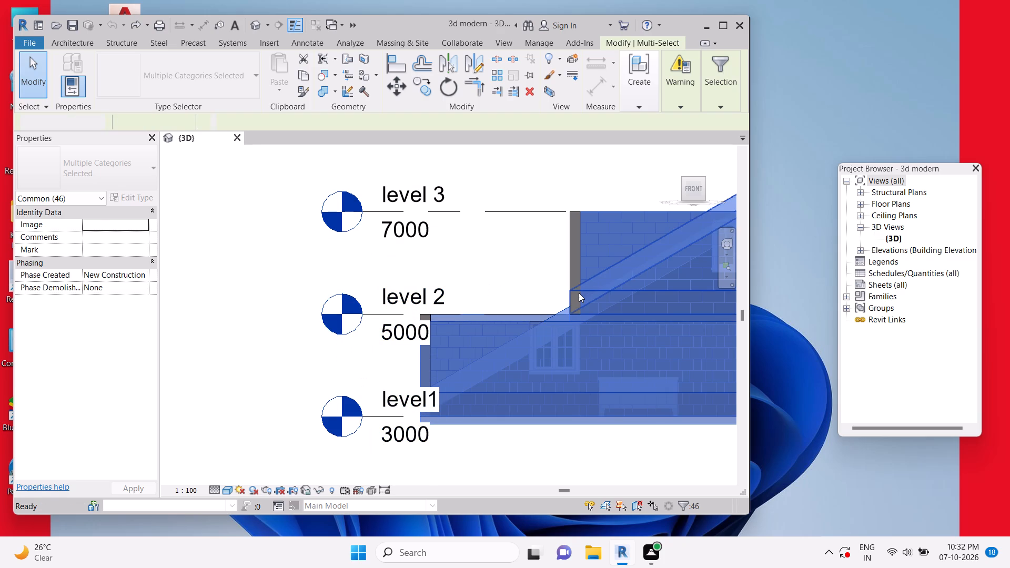
Delete the leftover upper wall, the desk and the lower wall standing between the level lines.
scroll(587, 354, "down", 2)
middle_click_drag(583, 353, 489, 342)
left_click(482, 291)
key("Delete")
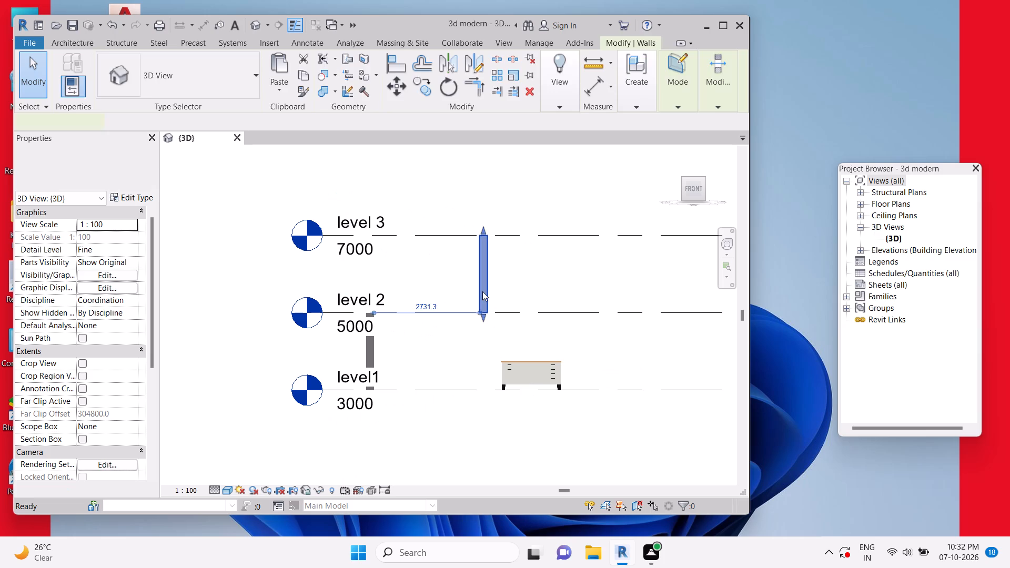
left_click(514, 364)
key("Delete")
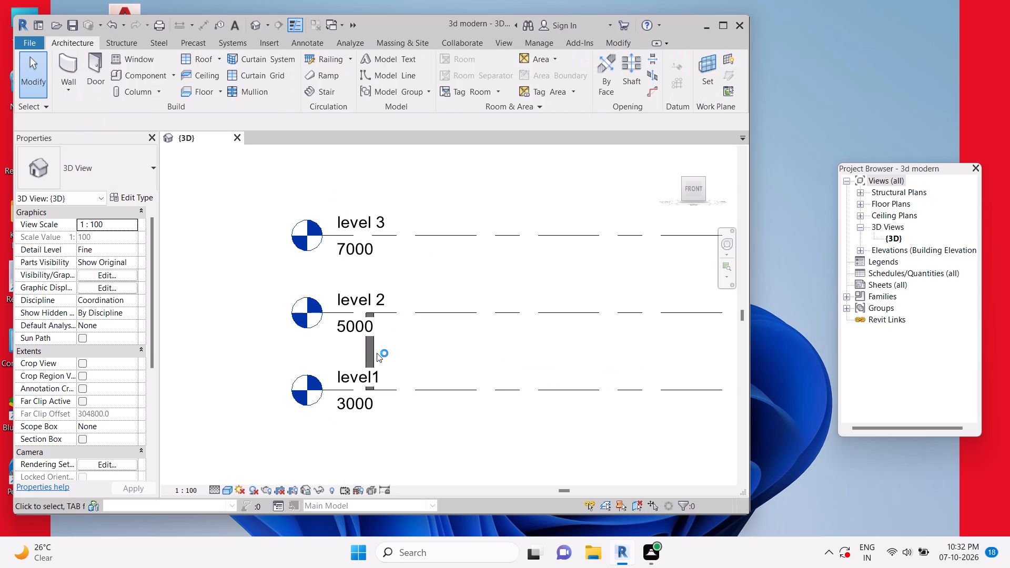
left_click(377, 353)
key("Delete")
Examine the 3D view along the level lines for any building elements that remain.
scroll(409, 331, "down", 6)
key("Escape")
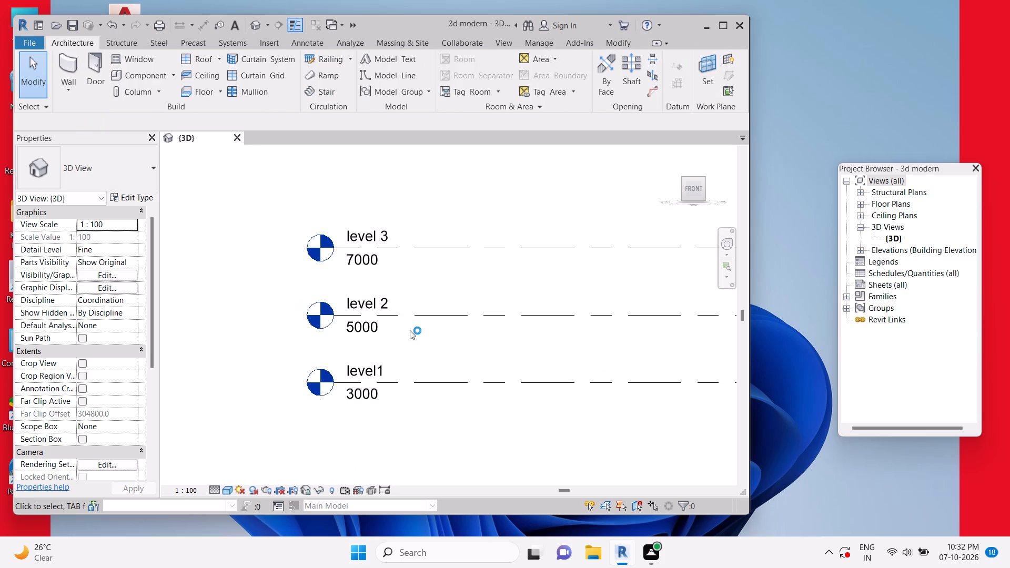
key("Escape")
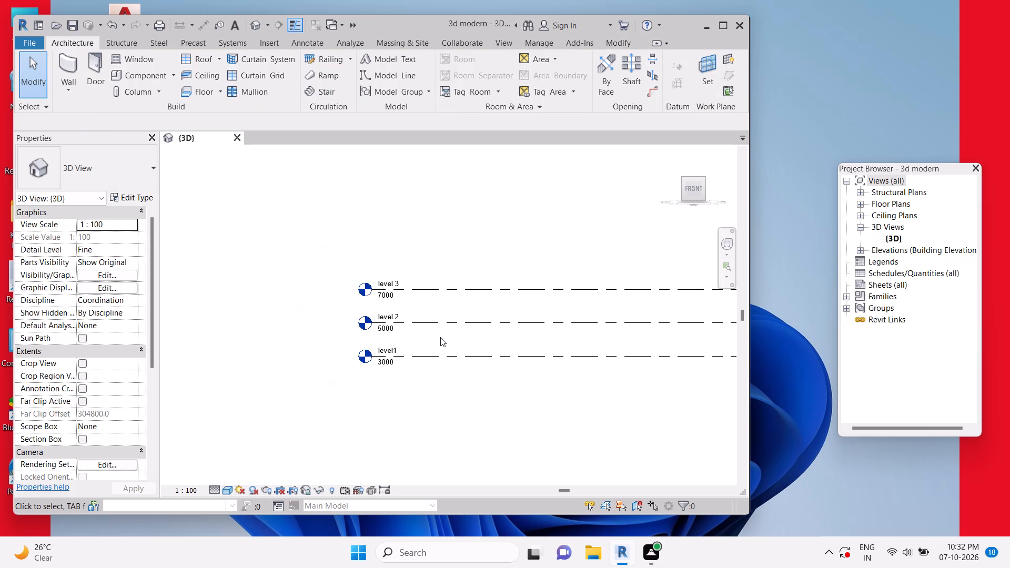
key("Escape")
scroll(486, 339, "down", 3)
middle_click_drag(541, 344, 466, 327)
scroll(434, 346, "up", 2)
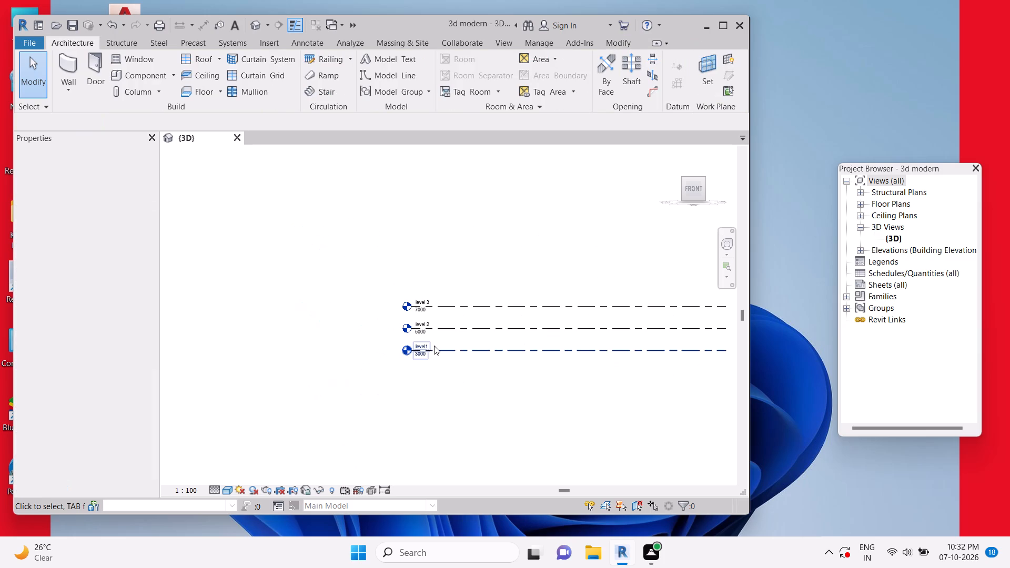
scroll(434, 346, "up", 3)
key("Escape")
key("Escape")
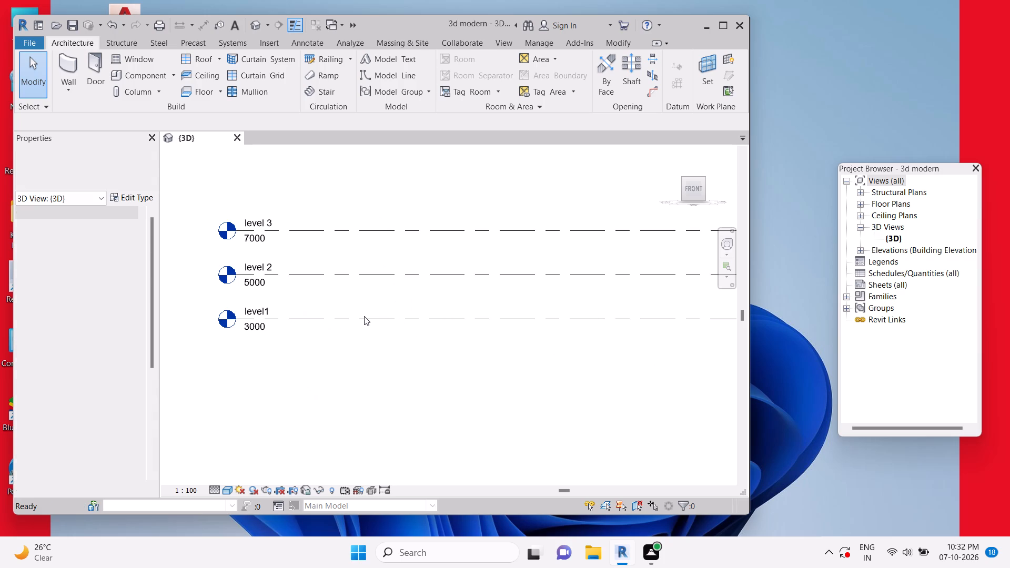
key("Escape")
key("Escape")
key("Escape")
key("Escape")
Dismiss the Autodesk Genuine notification card covering the 3D view and leave level1 deselected.
right_click(338, 319)
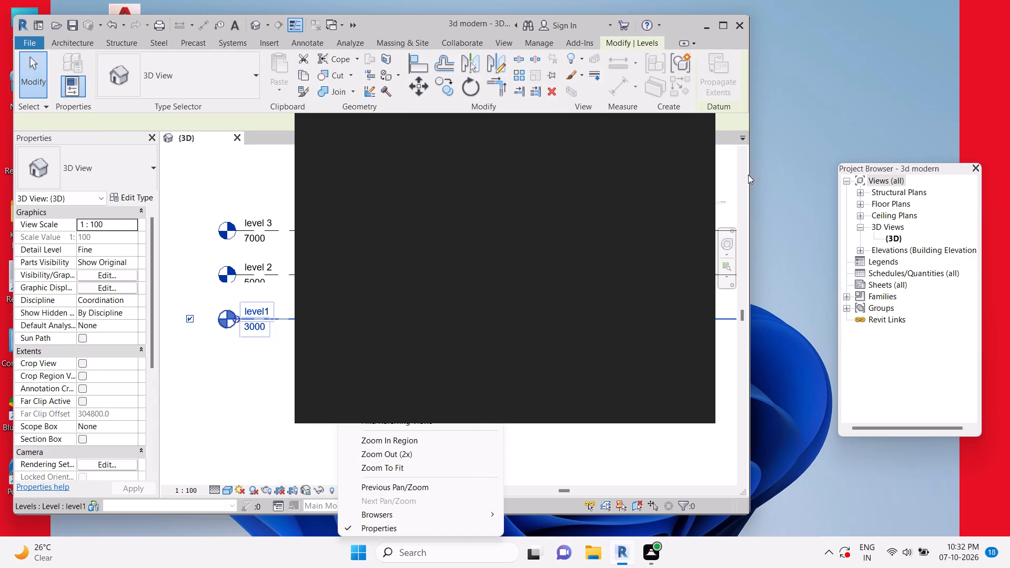
left_click(690, 134)
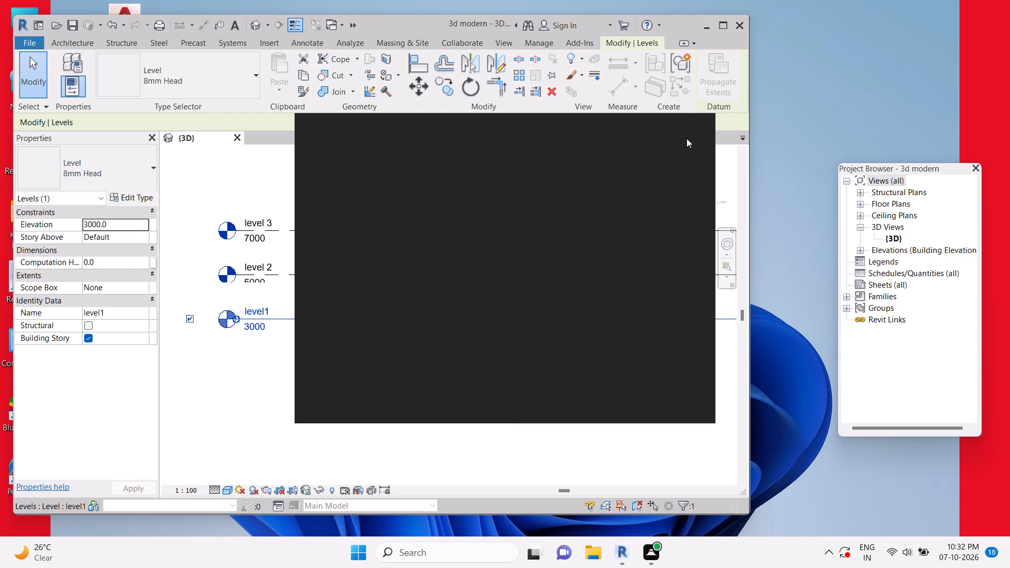
left_click(686, 131)
left_click(690, 130)
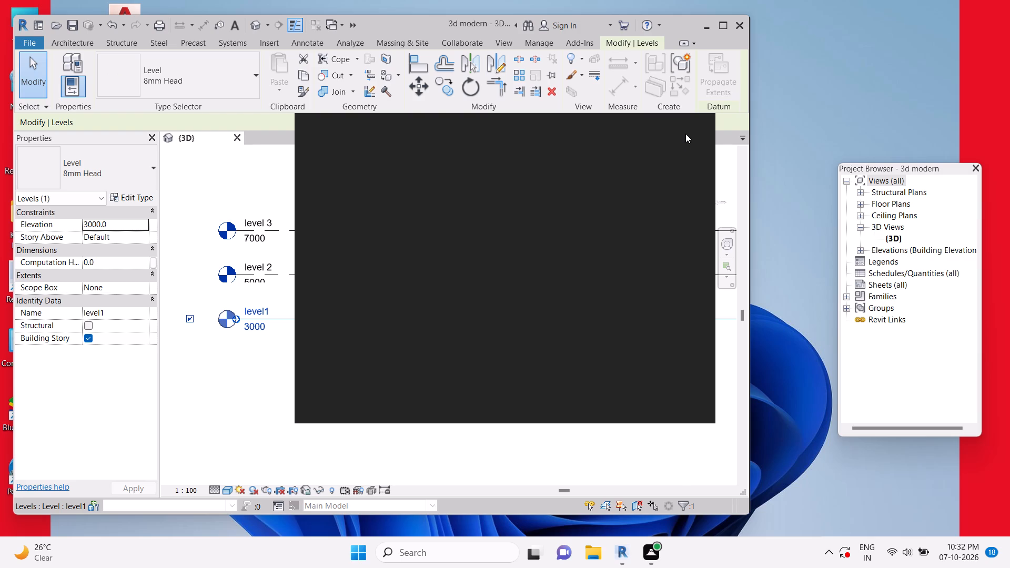
left_click(683, 133)
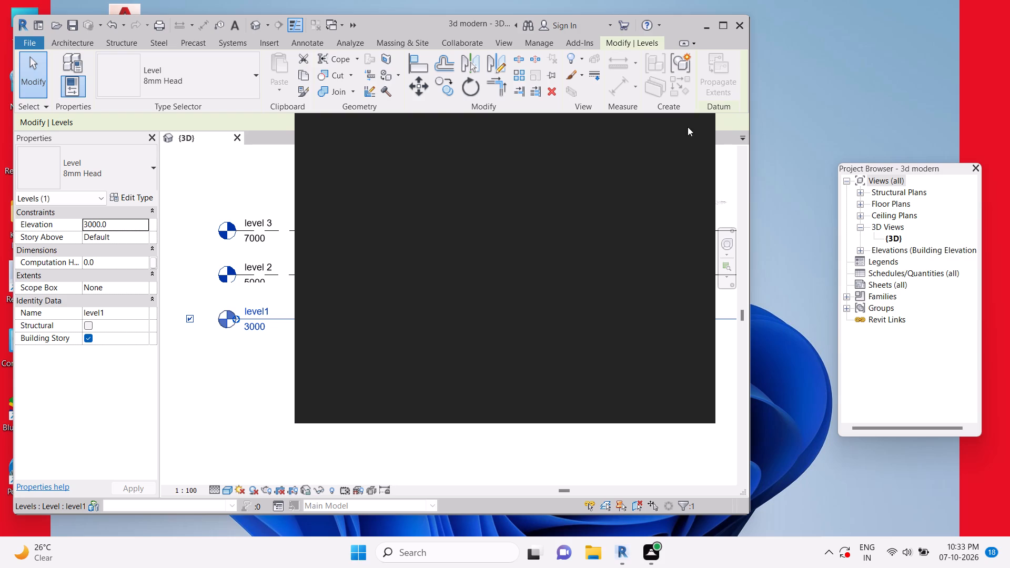
left_click(688, 138)
left_click(643, 445)
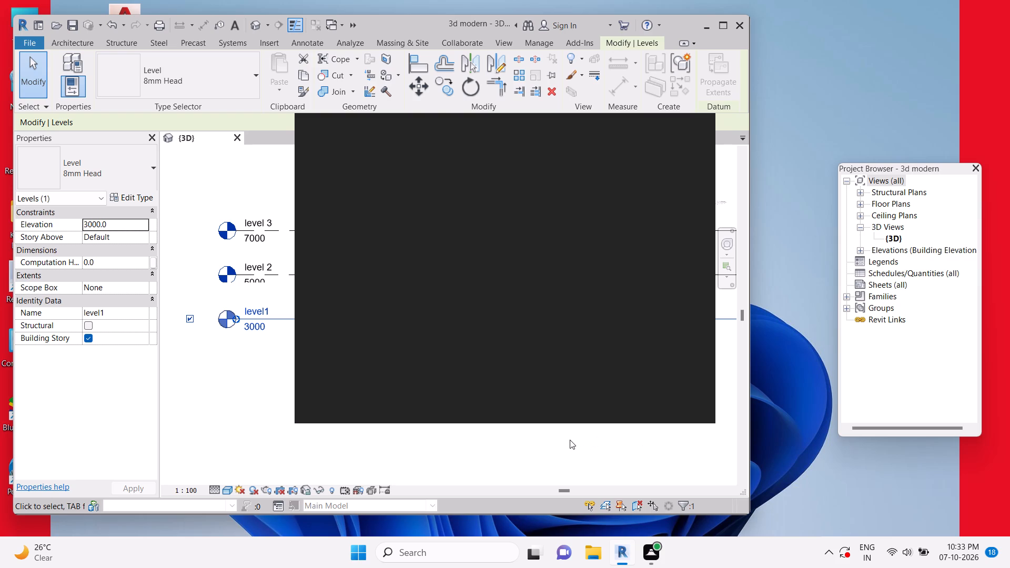
left_click(686, 136)
key("Escape")
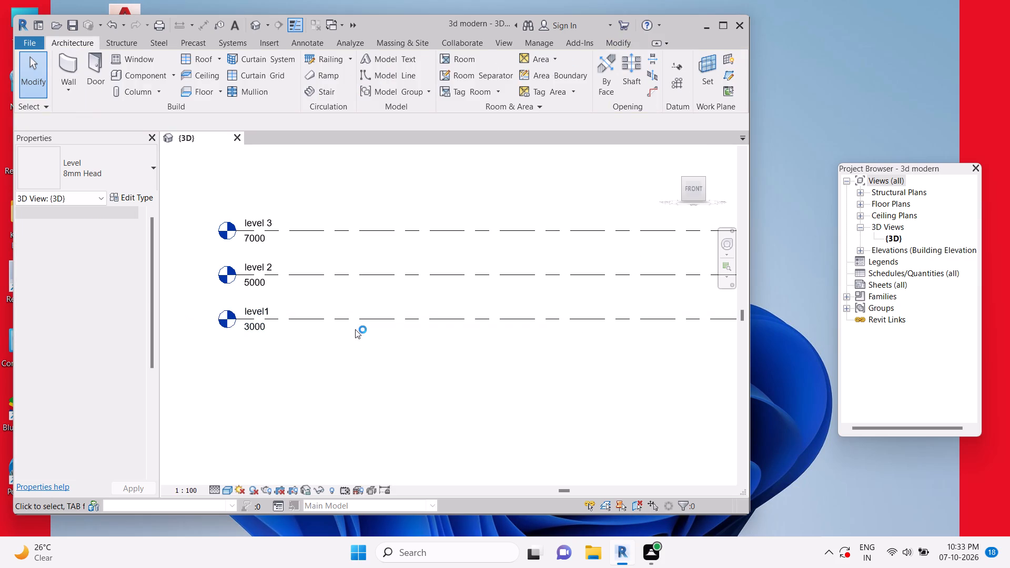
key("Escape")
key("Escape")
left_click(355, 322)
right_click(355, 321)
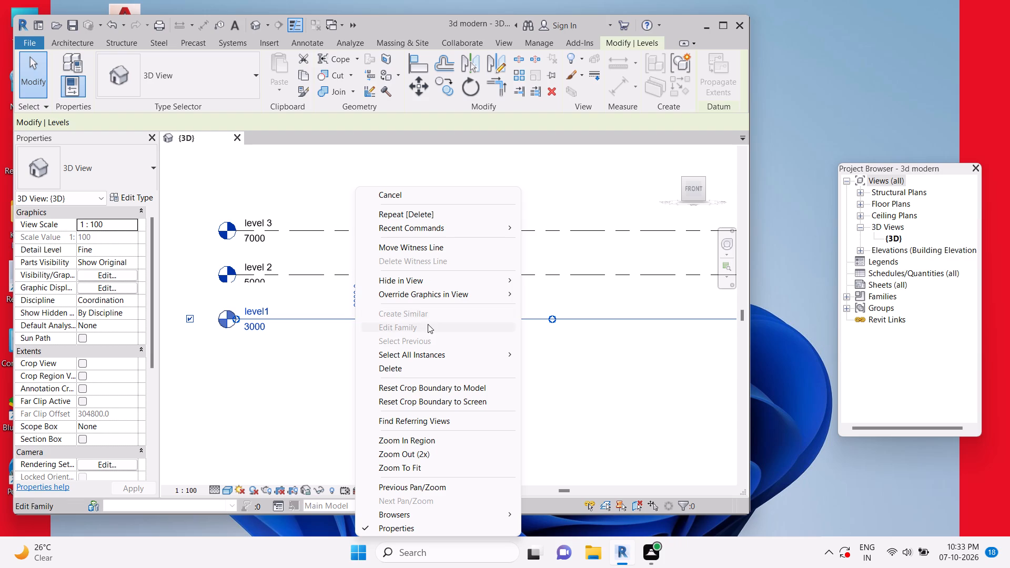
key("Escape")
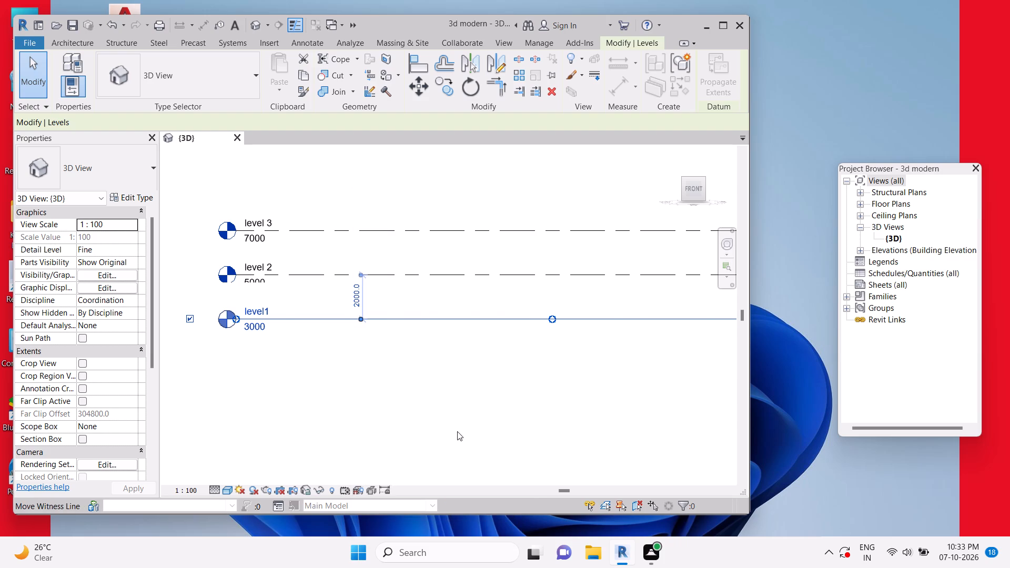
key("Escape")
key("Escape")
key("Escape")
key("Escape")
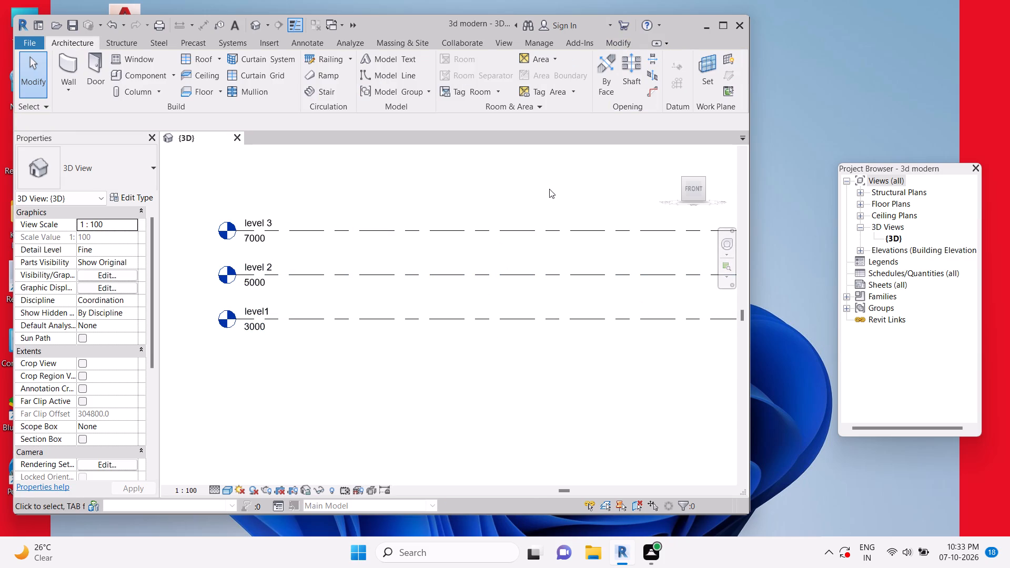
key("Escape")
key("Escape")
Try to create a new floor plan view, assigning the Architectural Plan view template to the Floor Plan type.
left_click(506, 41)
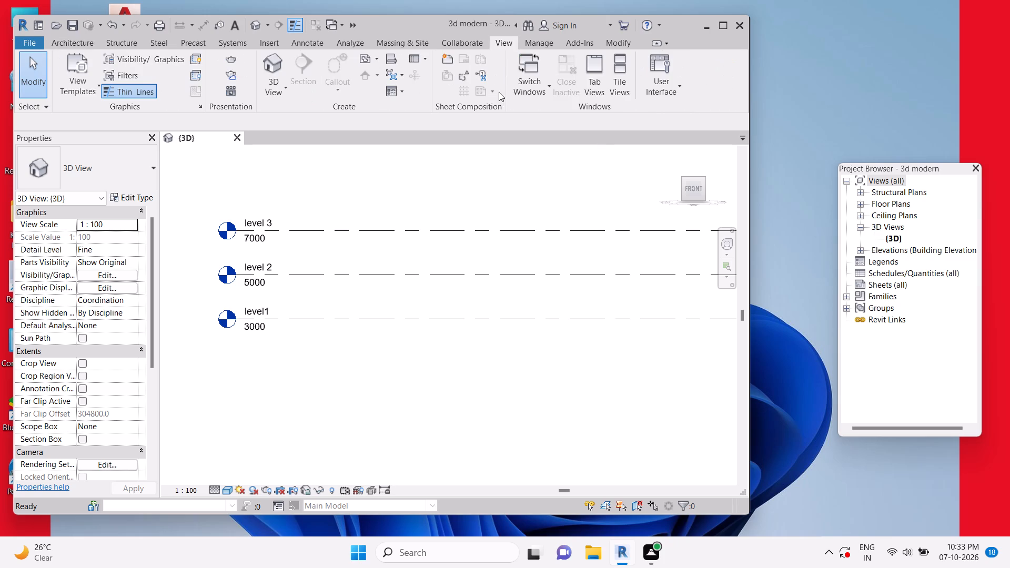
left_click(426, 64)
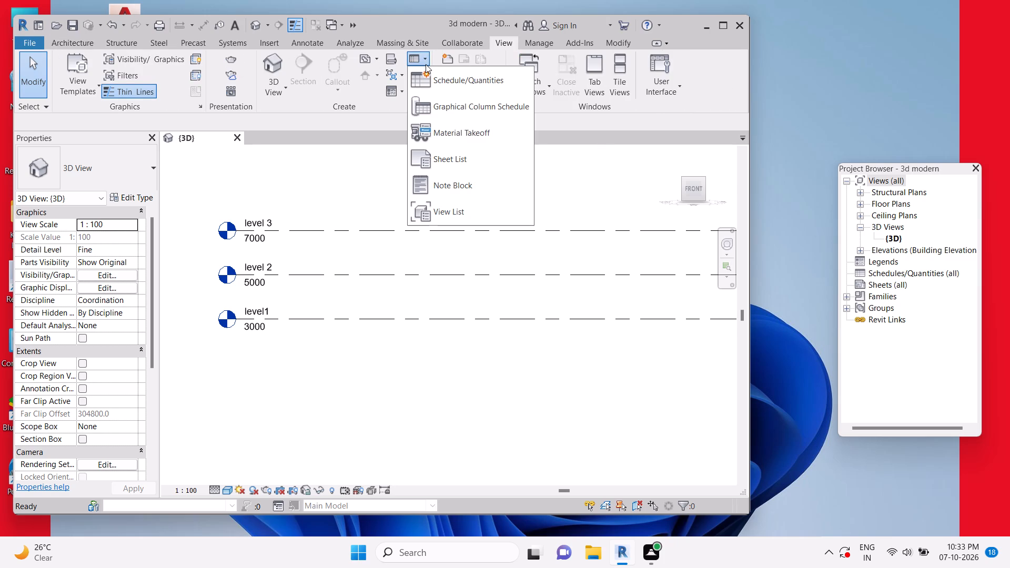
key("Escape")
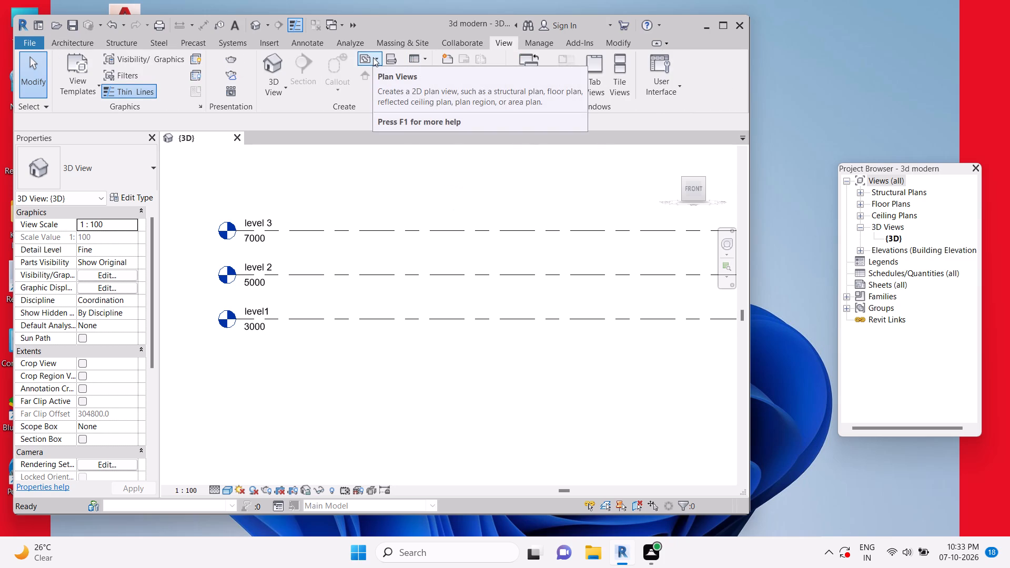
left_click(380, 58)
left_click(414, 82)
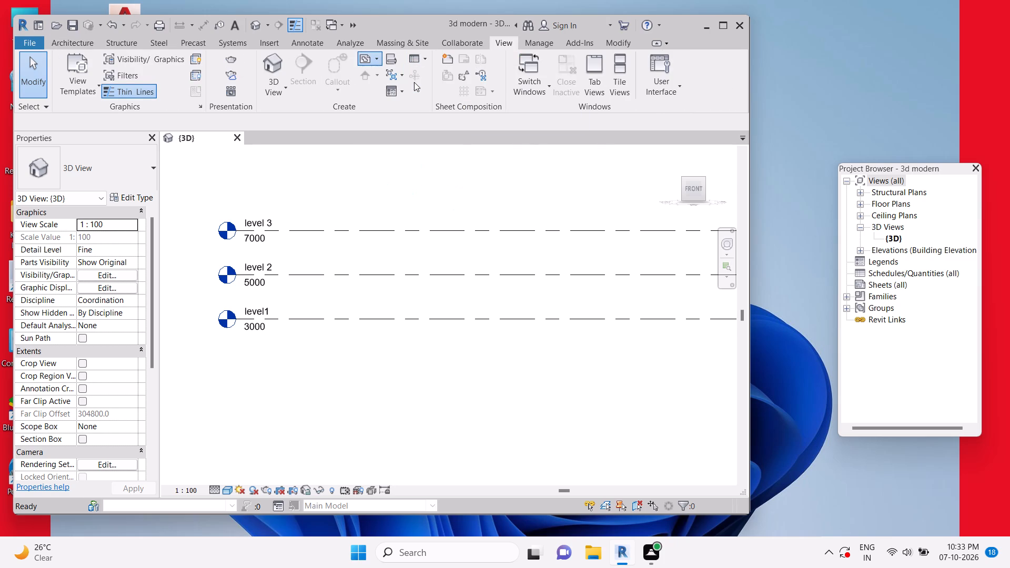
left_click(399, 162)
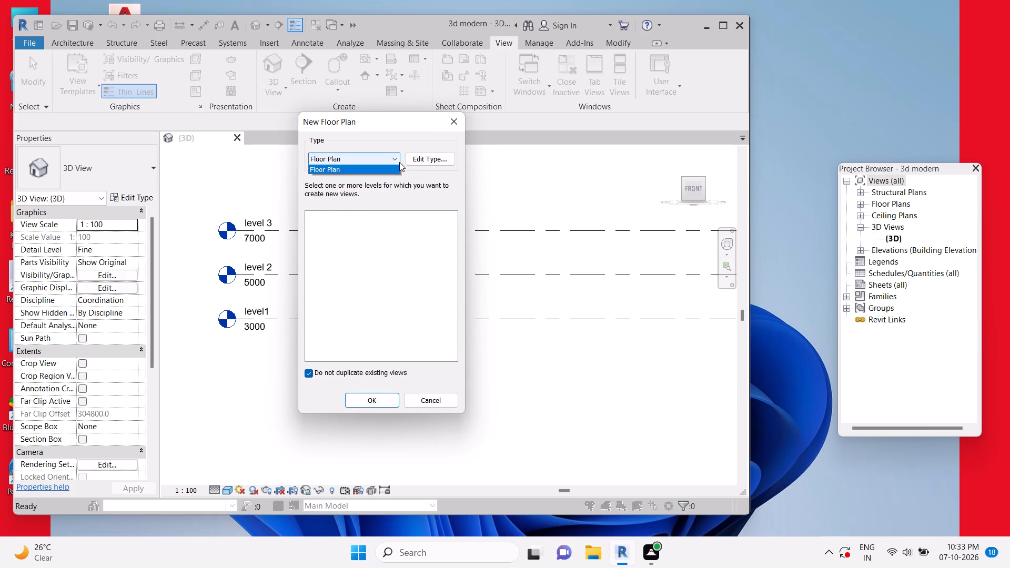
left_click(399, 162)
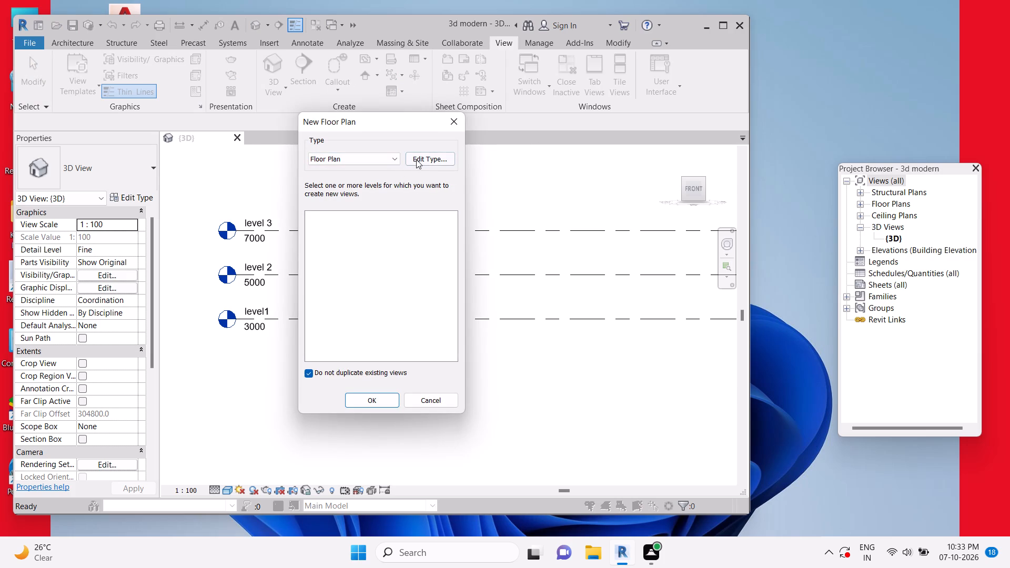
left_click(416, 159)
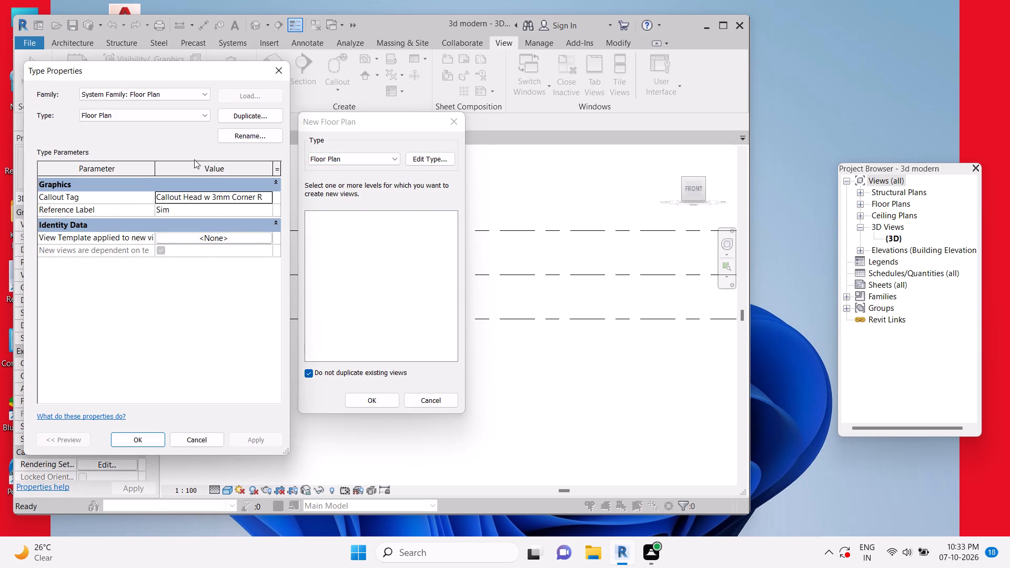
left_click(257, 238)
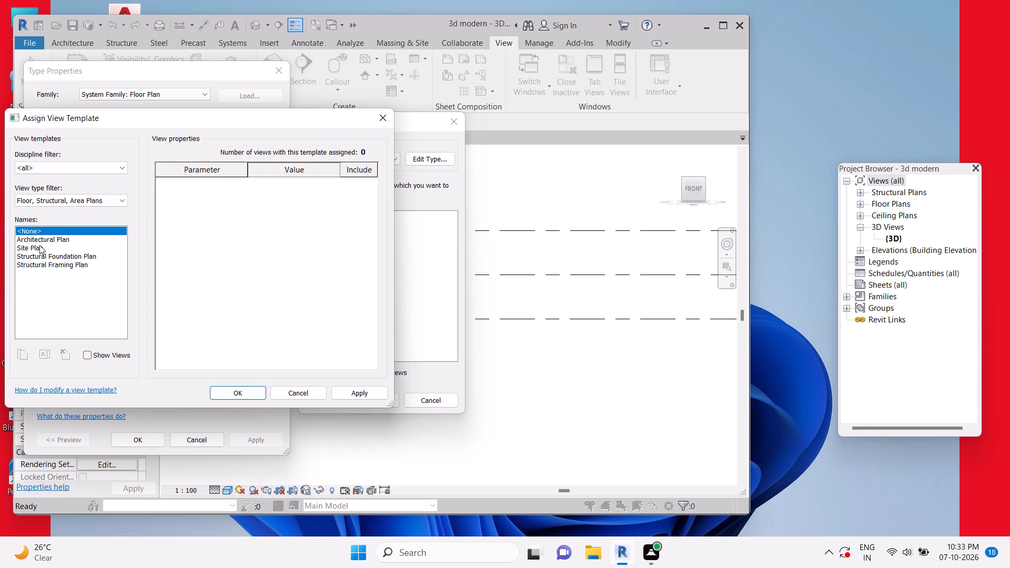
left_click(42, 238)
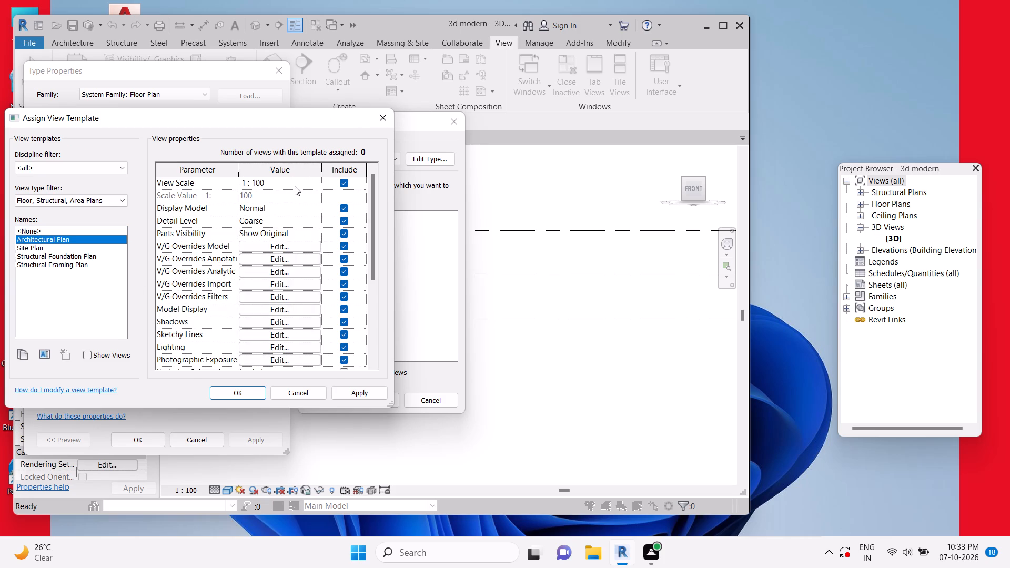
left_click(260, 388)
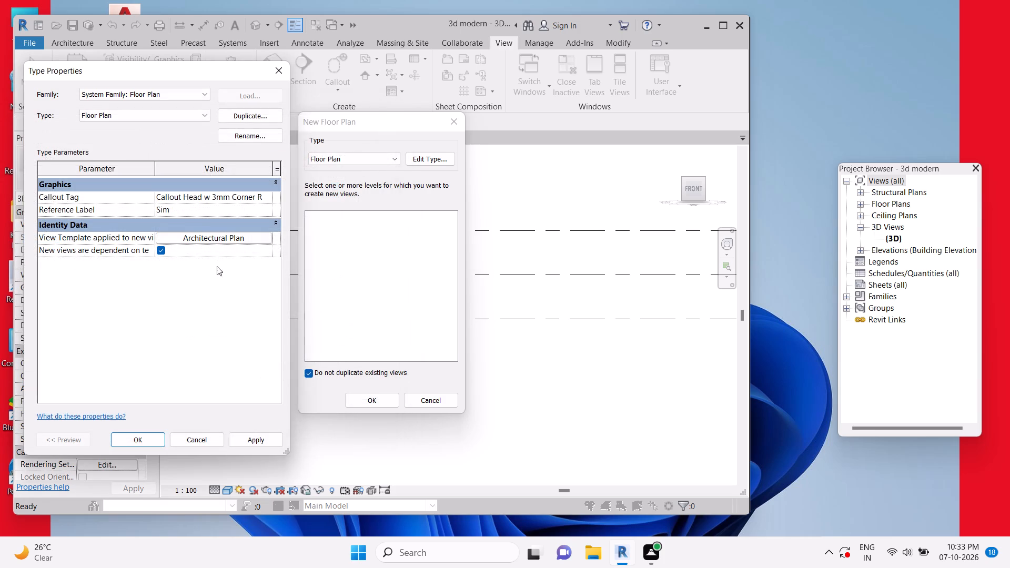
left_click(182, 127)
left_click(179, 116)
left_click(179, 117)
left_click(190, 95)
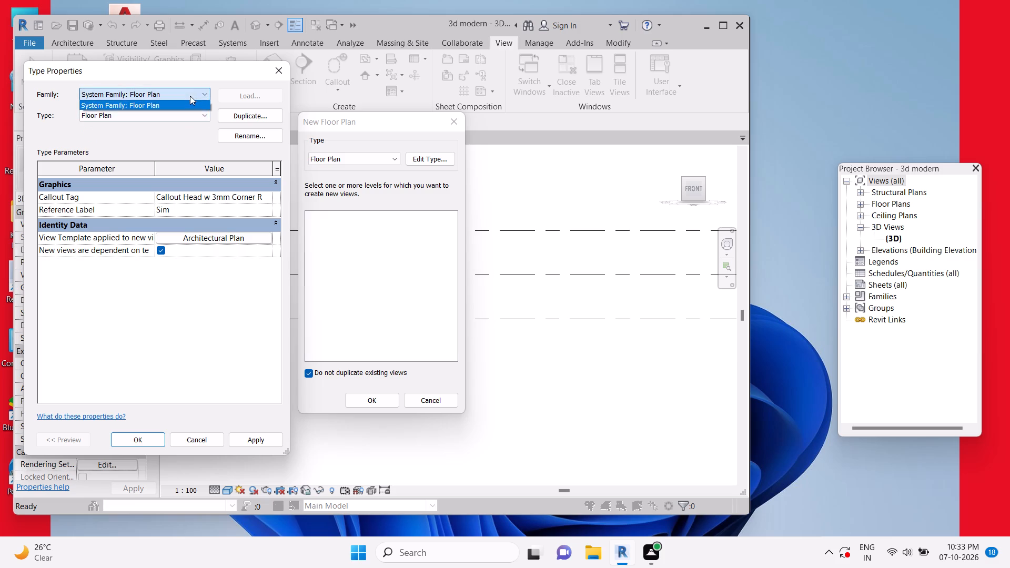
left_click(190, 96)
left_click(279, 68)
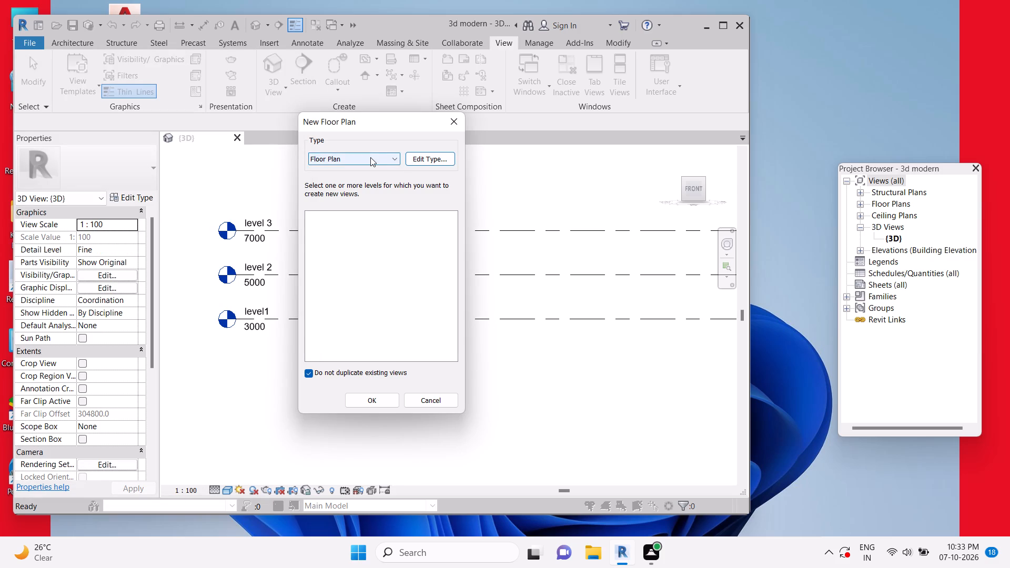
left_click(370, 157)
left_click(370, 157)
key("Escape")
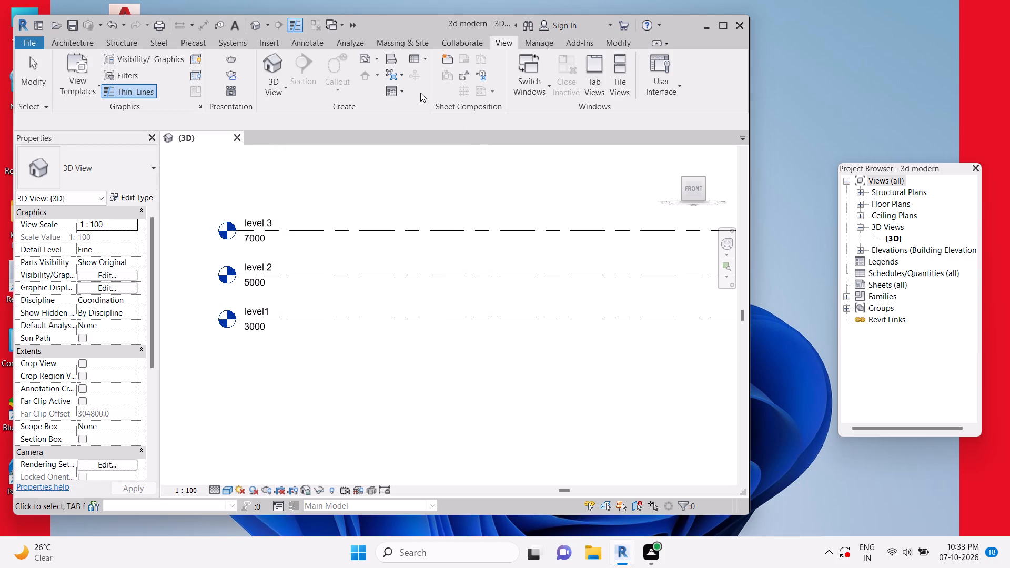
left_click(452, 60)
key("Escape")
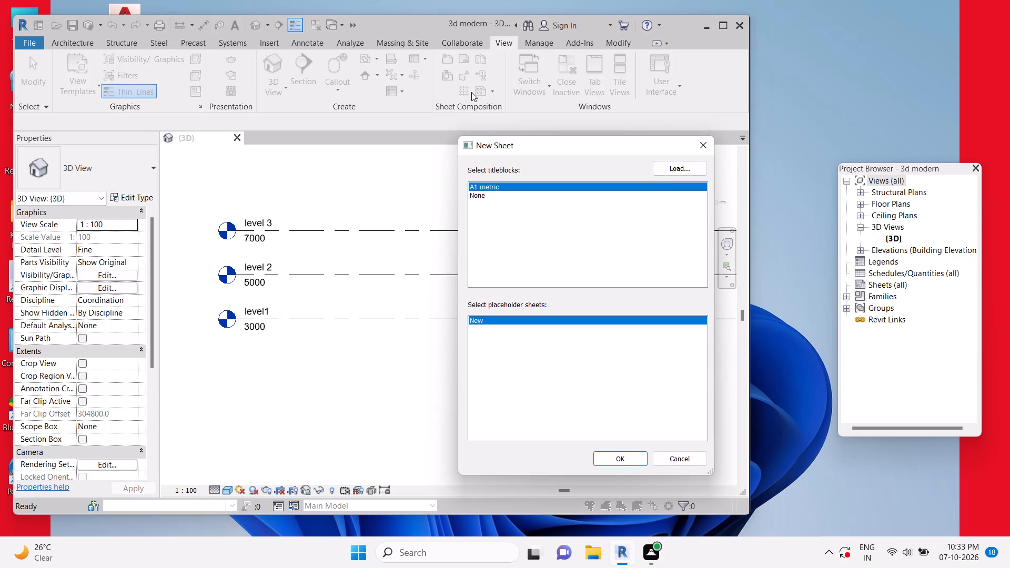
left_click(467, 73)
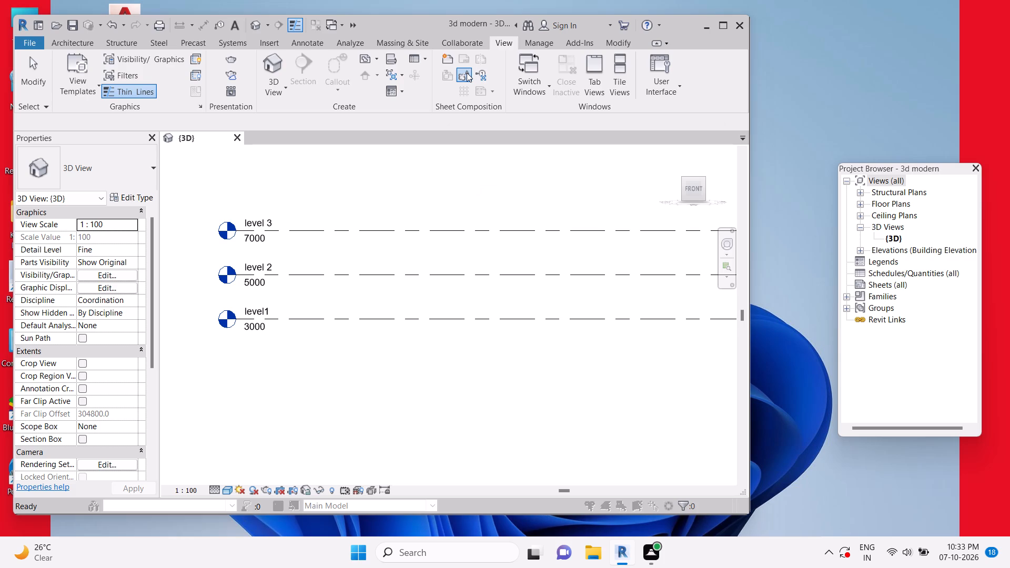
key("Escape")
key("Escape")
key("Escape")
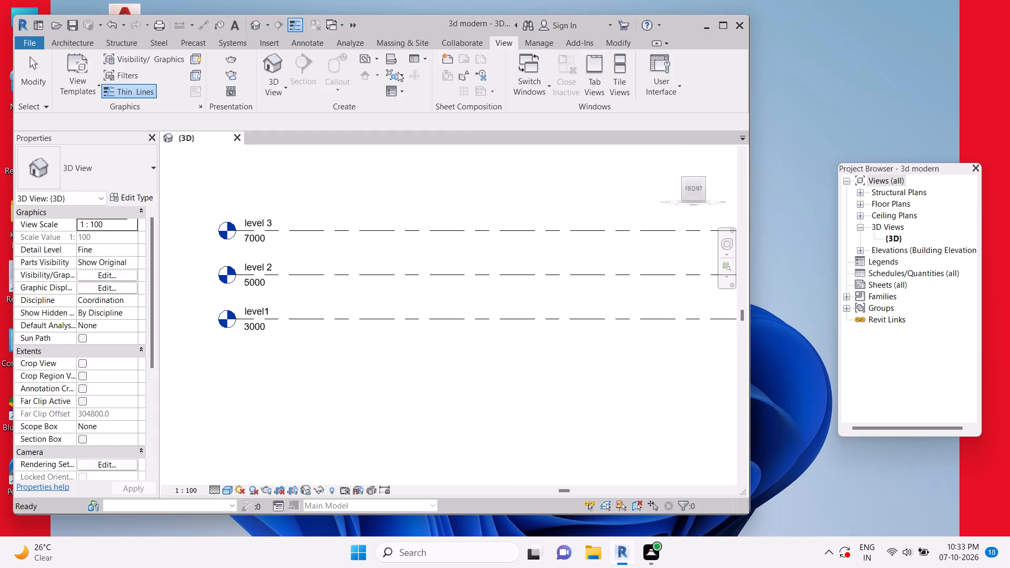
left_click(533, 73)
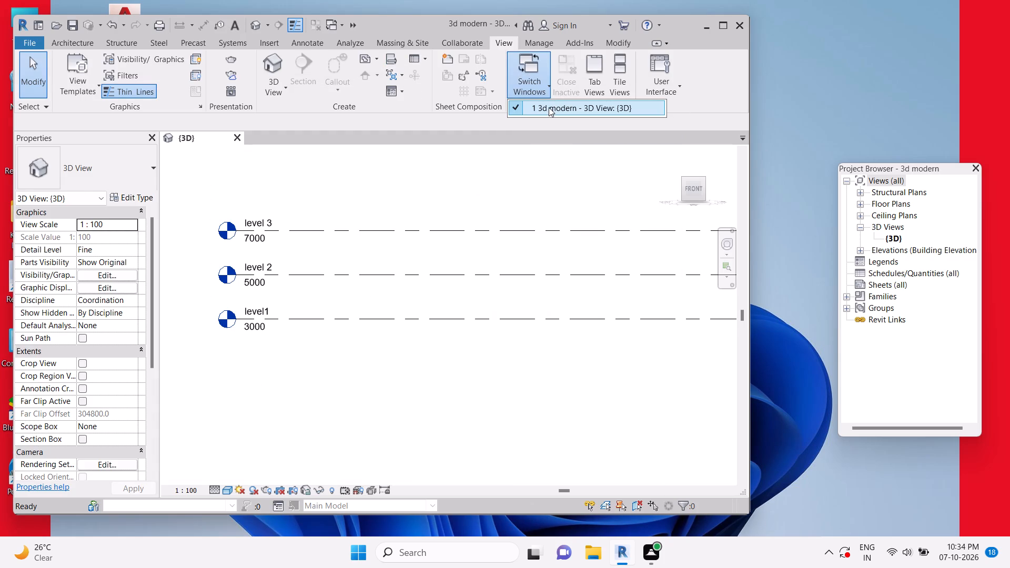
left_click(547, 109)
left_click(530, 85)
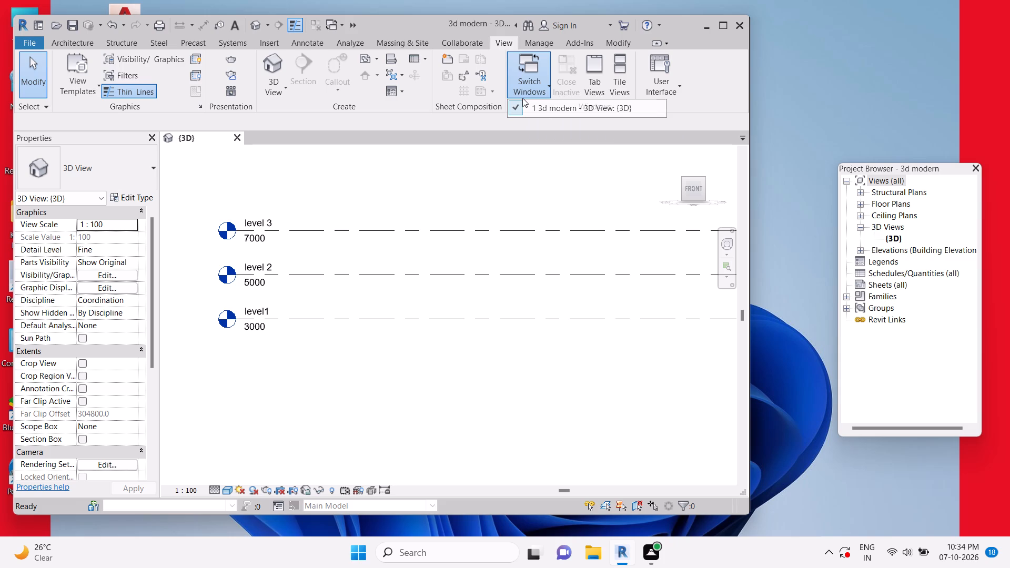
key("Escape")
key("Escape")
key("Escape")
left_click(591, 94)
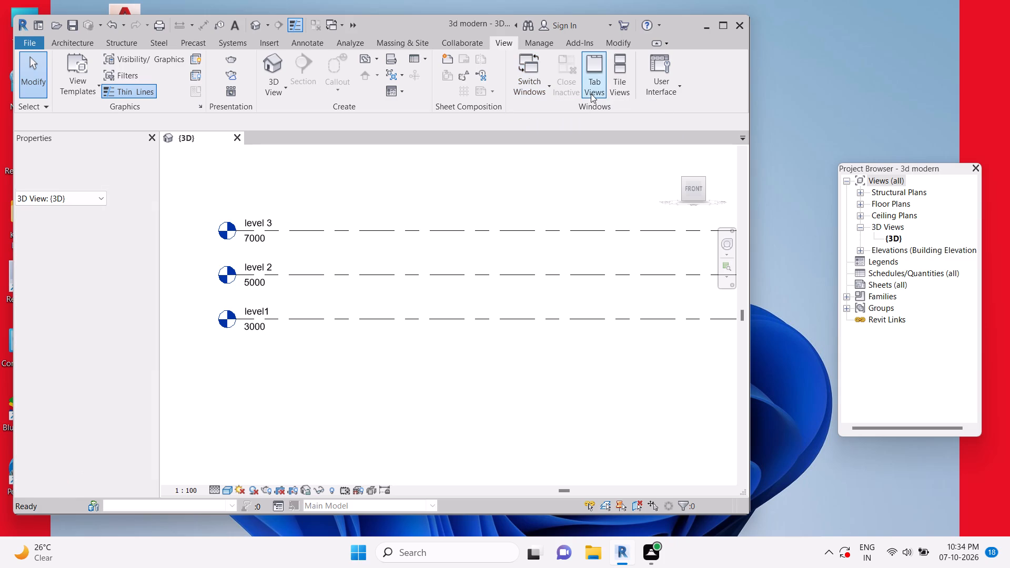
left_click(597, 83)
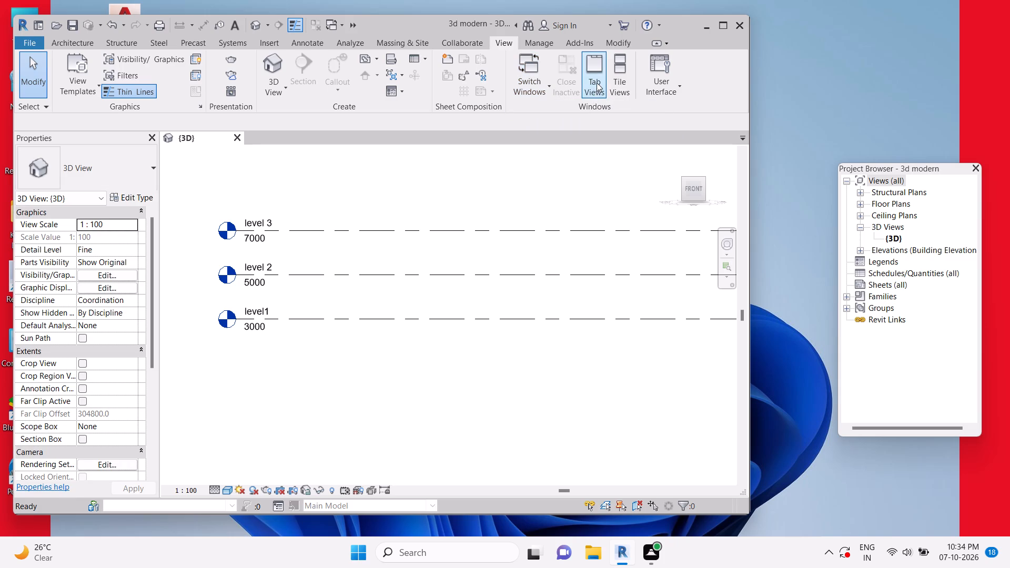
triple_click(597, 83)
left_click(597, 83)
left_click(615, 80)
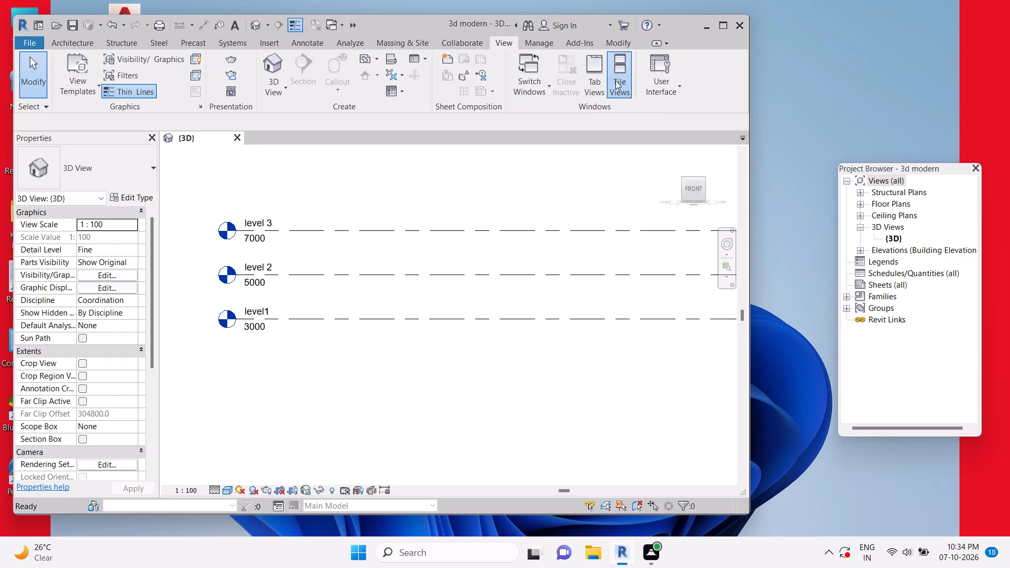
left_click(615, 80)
Display the System Browser for the project and shift it slightly upward over the 3D view.
left_click(675, 85)
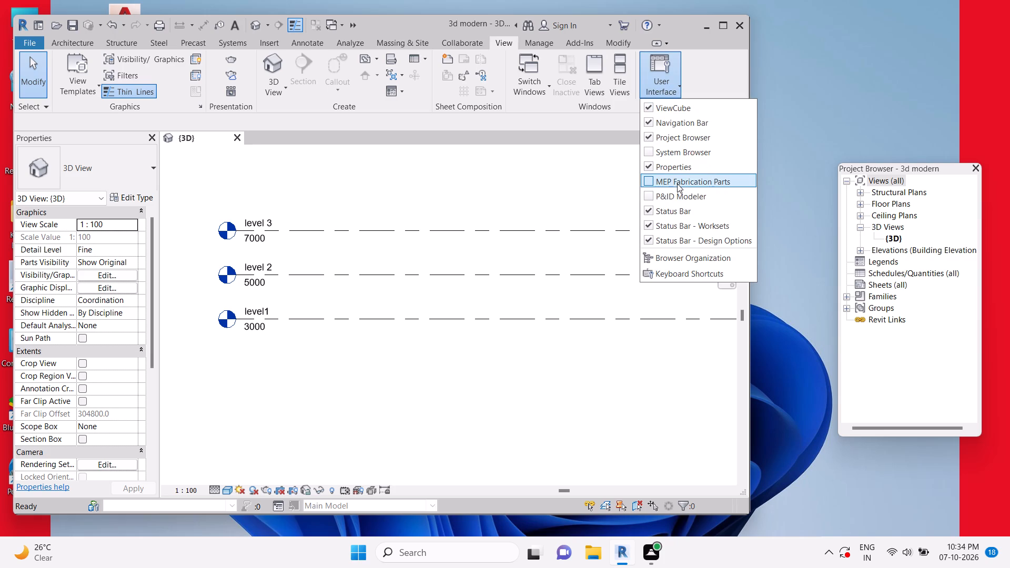
left_click(650, 153)
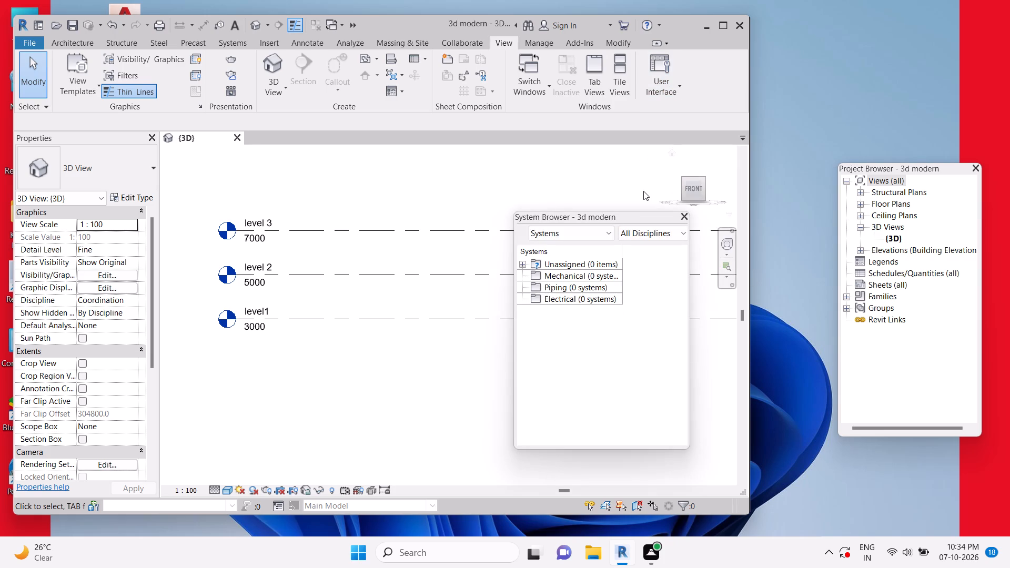
left_click_drag(627, 215, 635, 191)
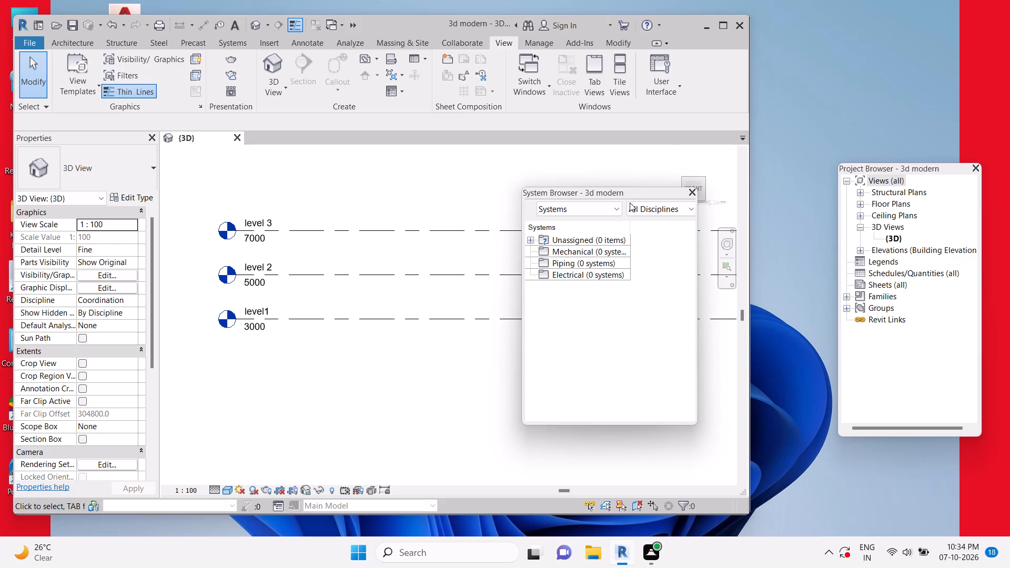
right_click(632, 191)
right_click(618, 194)
Examine the System Browser's Zones listing, the Default zone's properties, and the Analytical Systems listing.
left_click(613, 209)
left_click(575, 234)
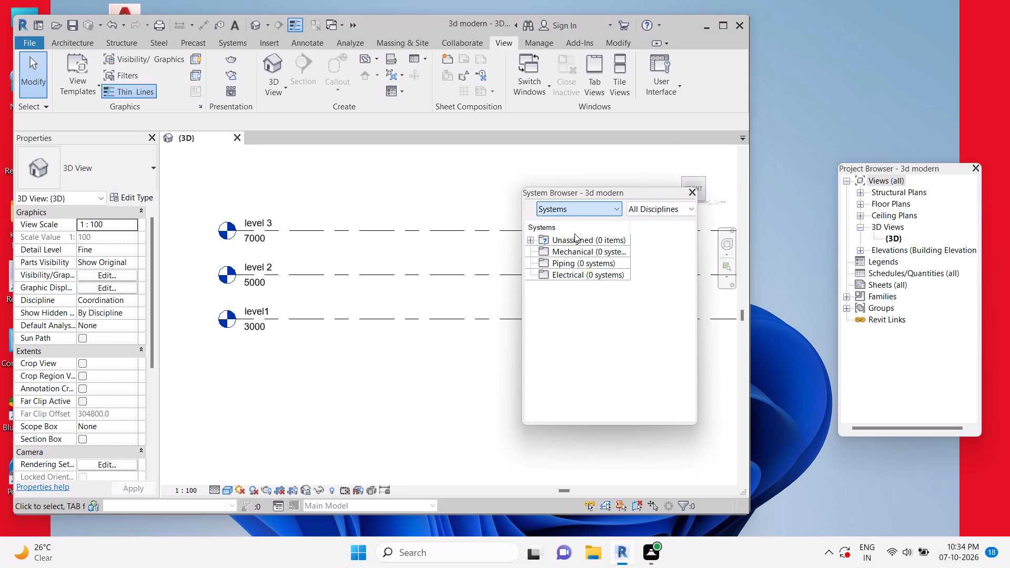
left_click(610, 206)
left_click(603, 212)
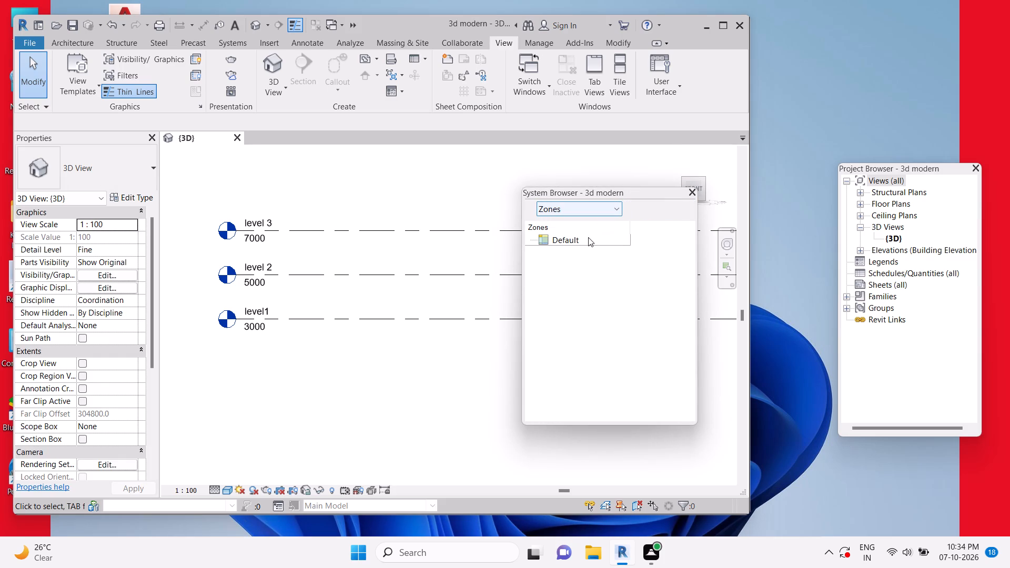
left_click(588, 237)
left_click(571, 237)
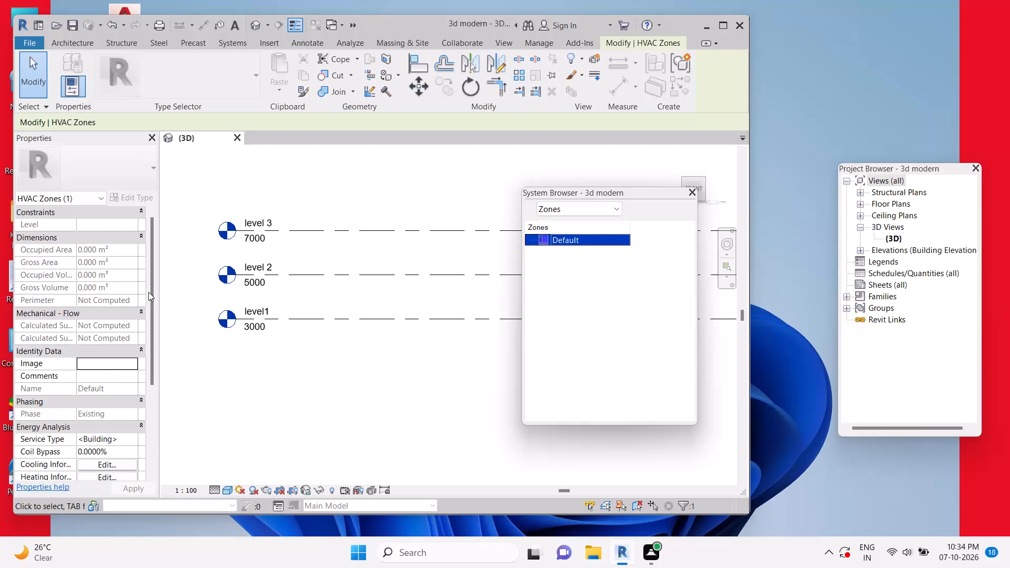
scroll(120, 306, "down", 4)
scroll(111, 311, "up", 5)
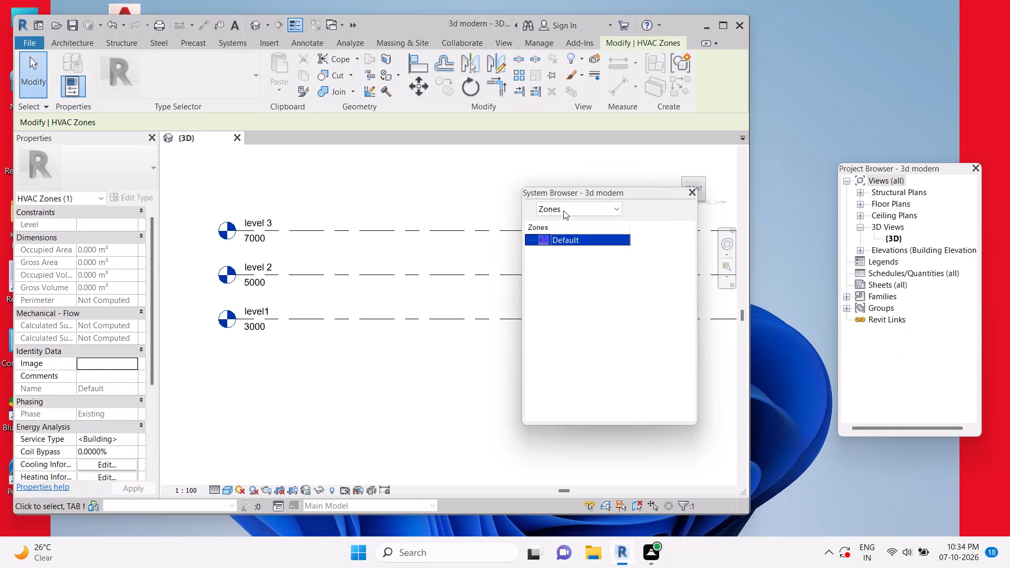
left_click(563, 209)
left_click(567, 241)
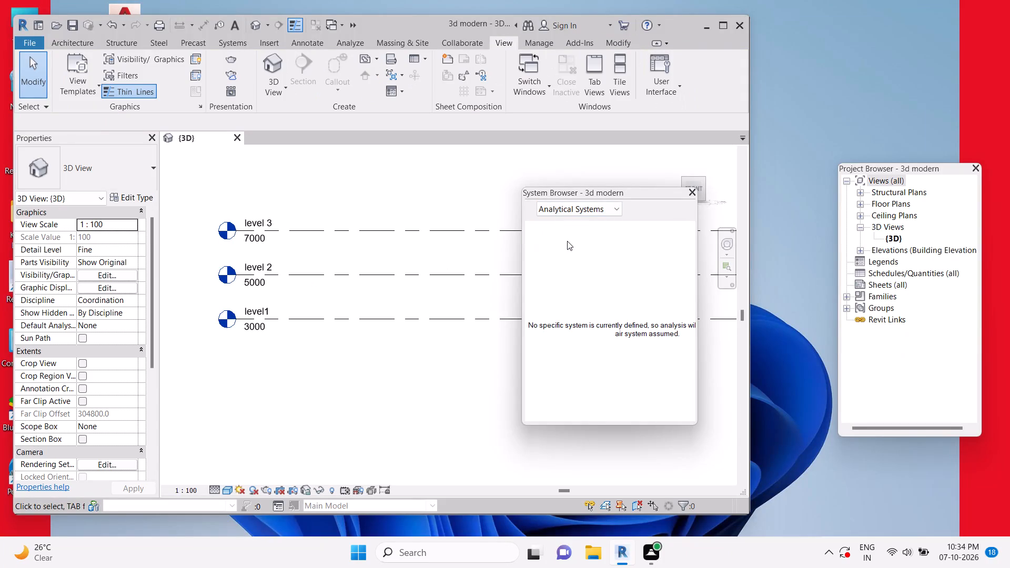
left_click(588, 212)
left_click(588, 212)
left_click(582, 303)
Switch the System Browser to its Systems listing and examine the available discipline filter options.
left_click(591, 215)
scroll(585, 250, "up", 5)
left_click(555, 222)
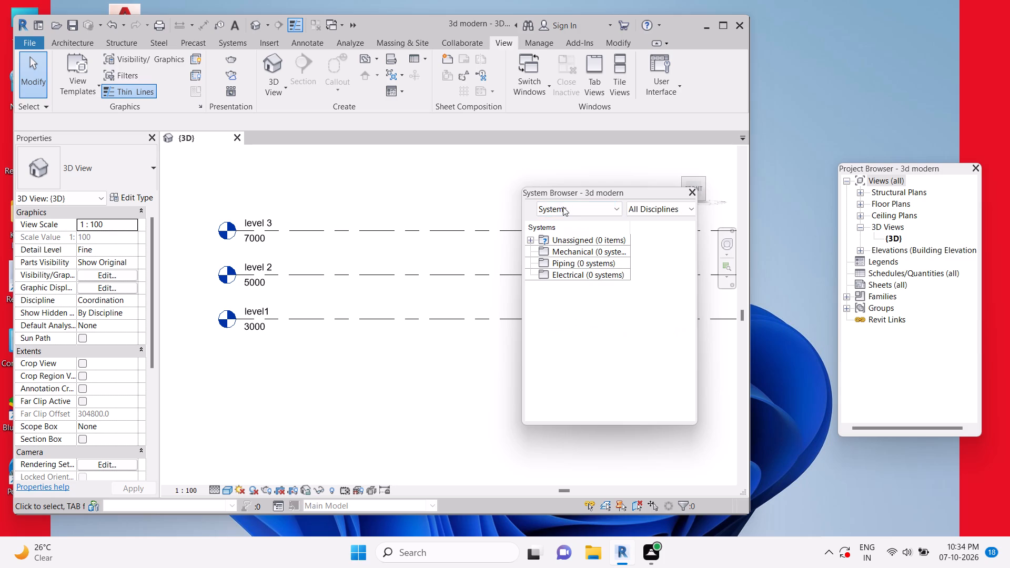
left_click(657, 211)
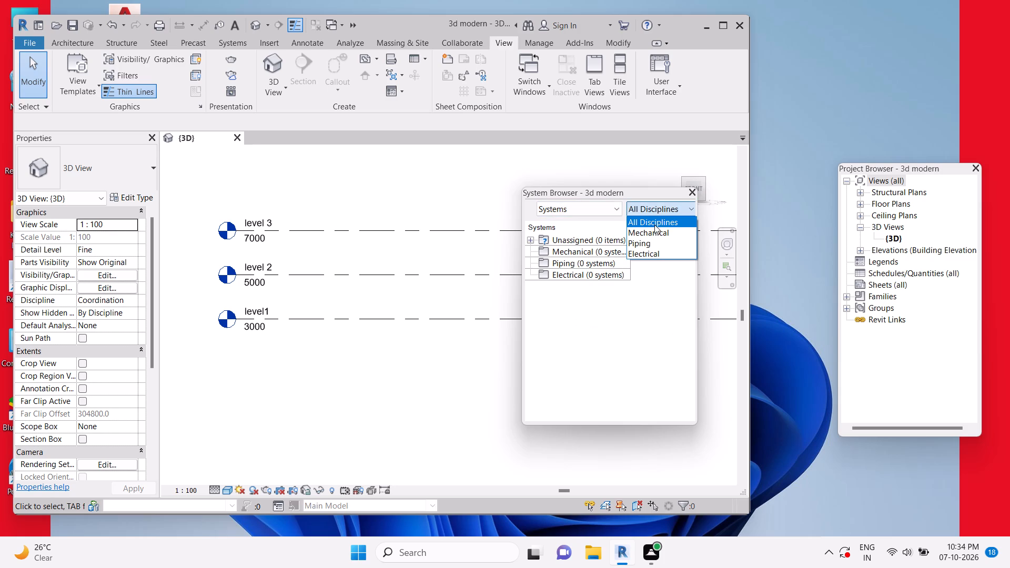
left_click(654, 206)
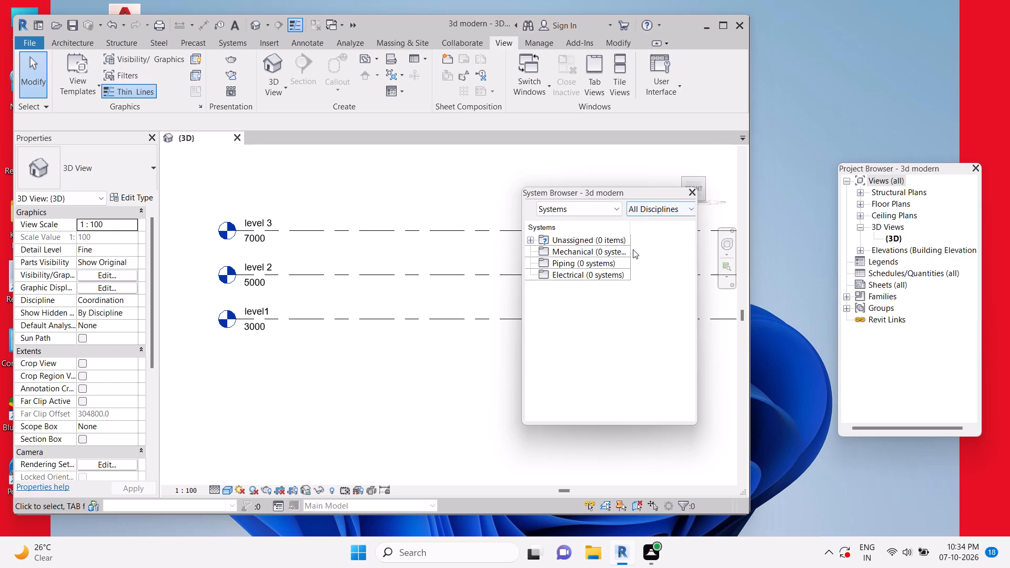
Dismiss the Autodesk limited access notification covering the 3D view.
left_click(692, 134)
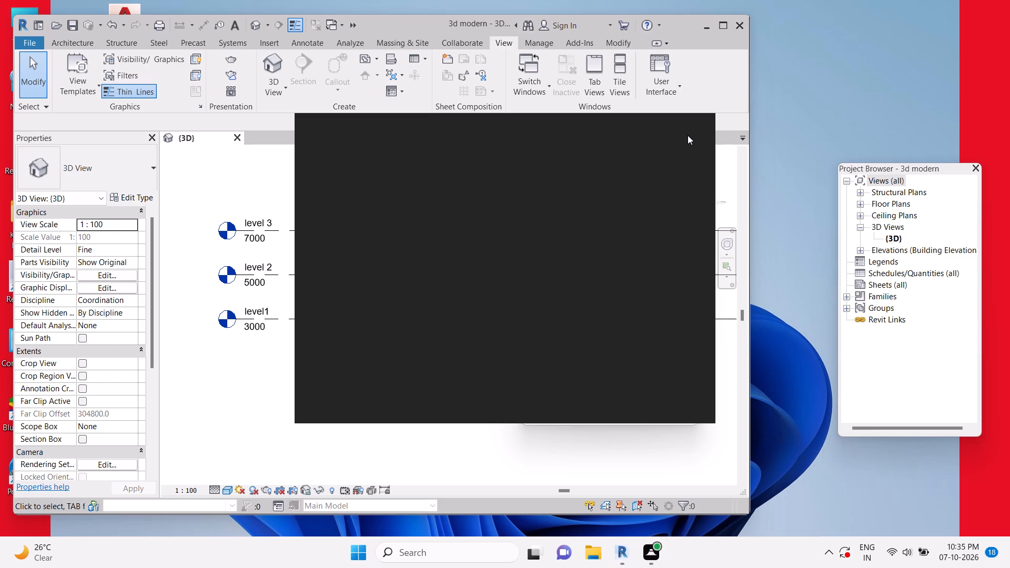
left_click(687, 132)
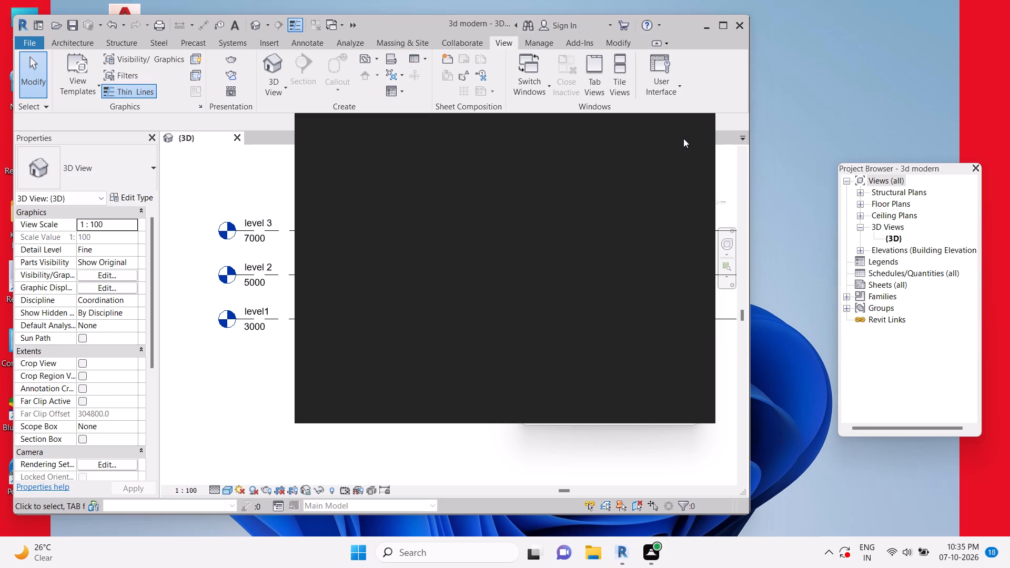
left_click(683, 138)
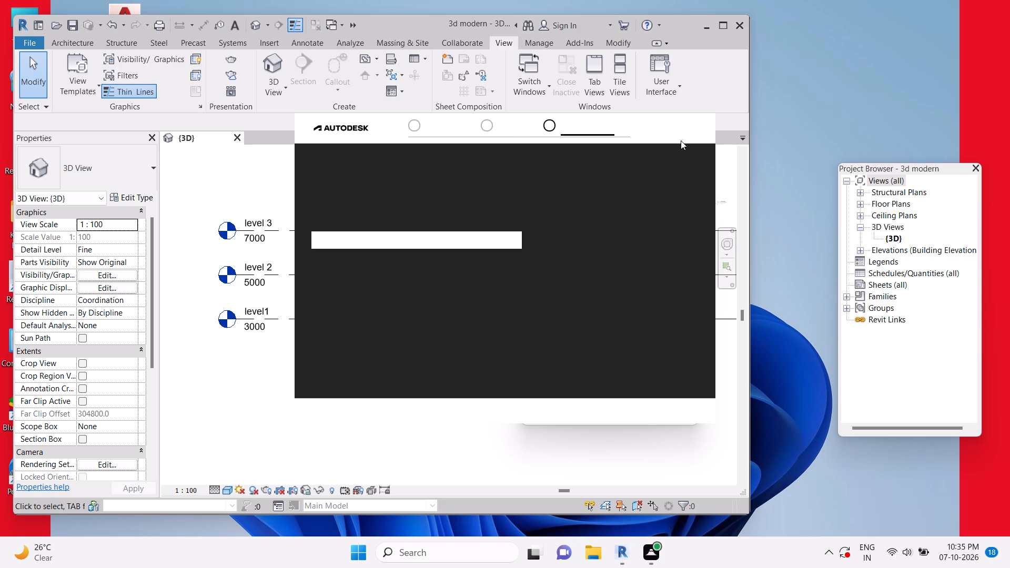
left_click(692, 130)
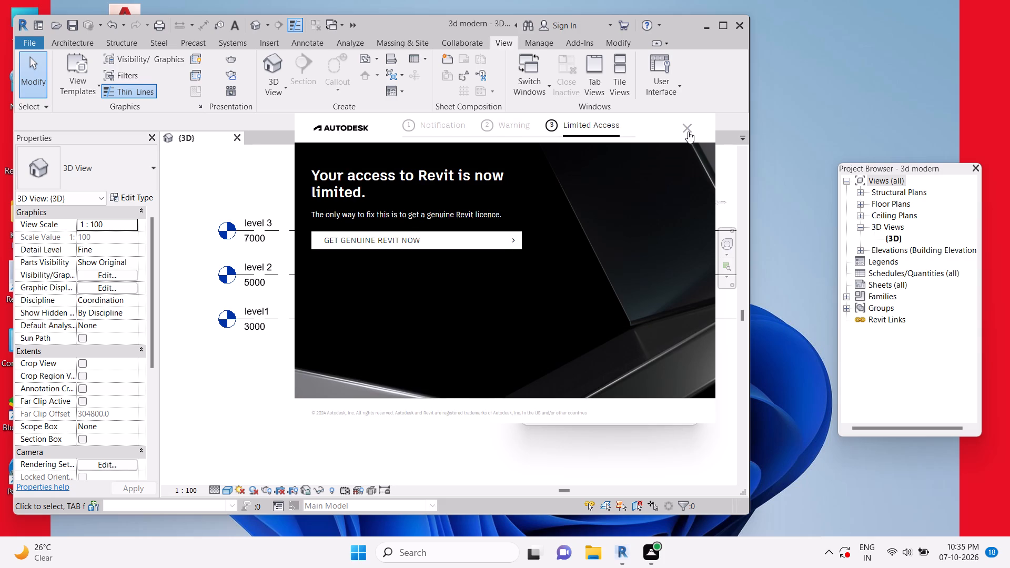
left_click(684, 129)
Examine the Unassigned folder in the System Browser's Systems listing for all disciplines, and close the System Browser.
right_click(660, 211)
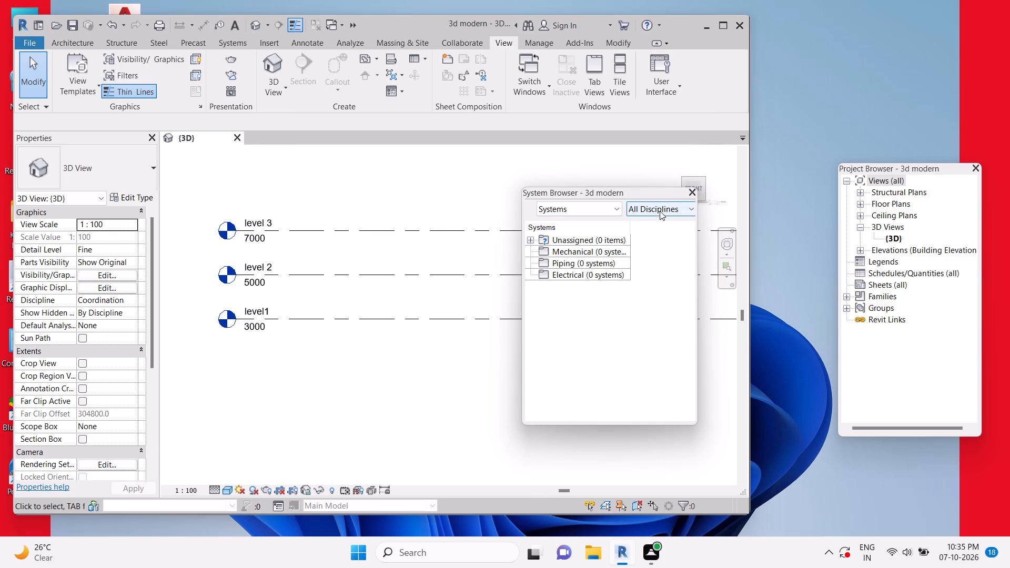
left_click(652, 263)
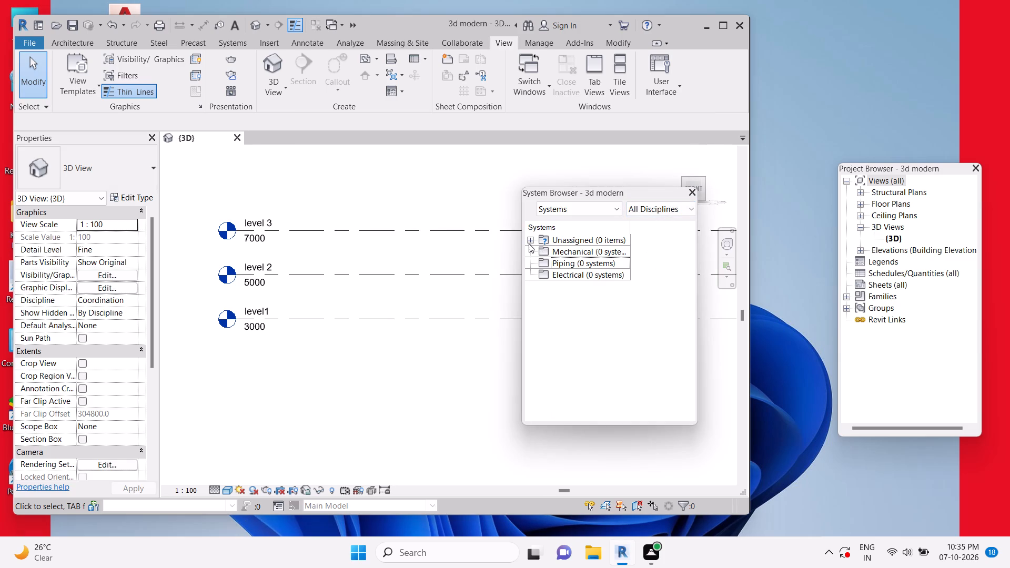
left_click(533, 237)
left_click(530, 241)
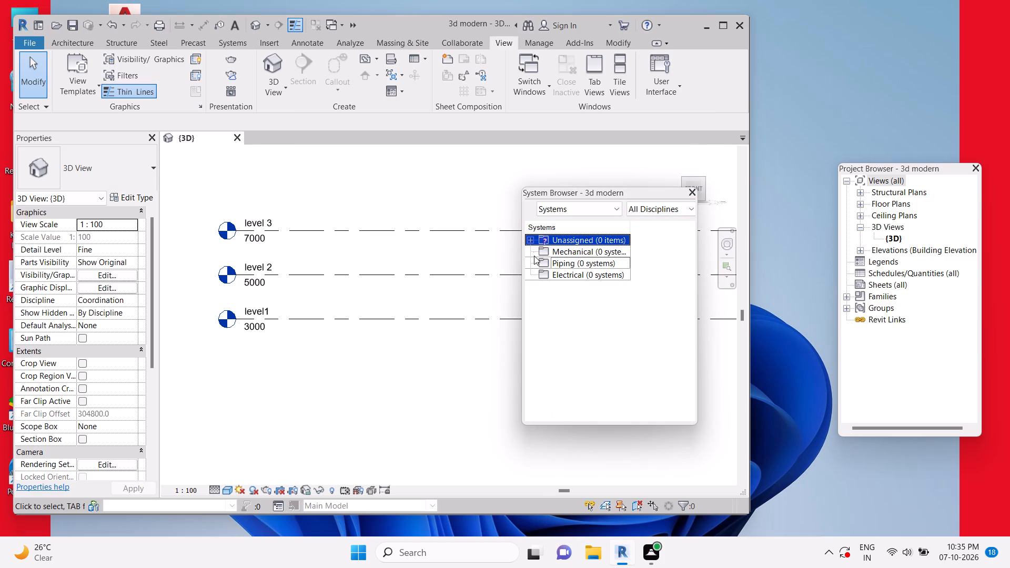
left_click(533, 240)
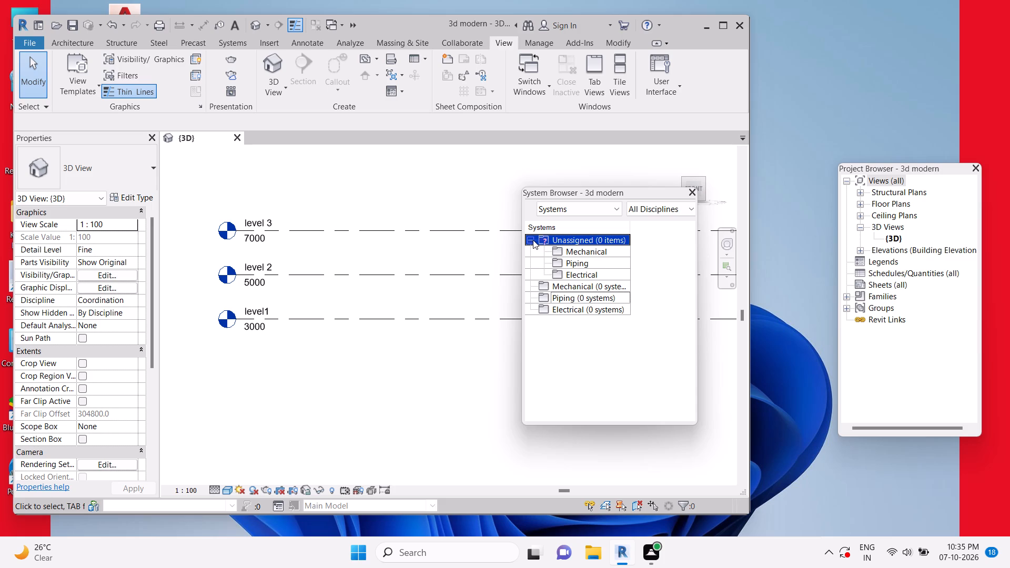
left_click(533, 240)
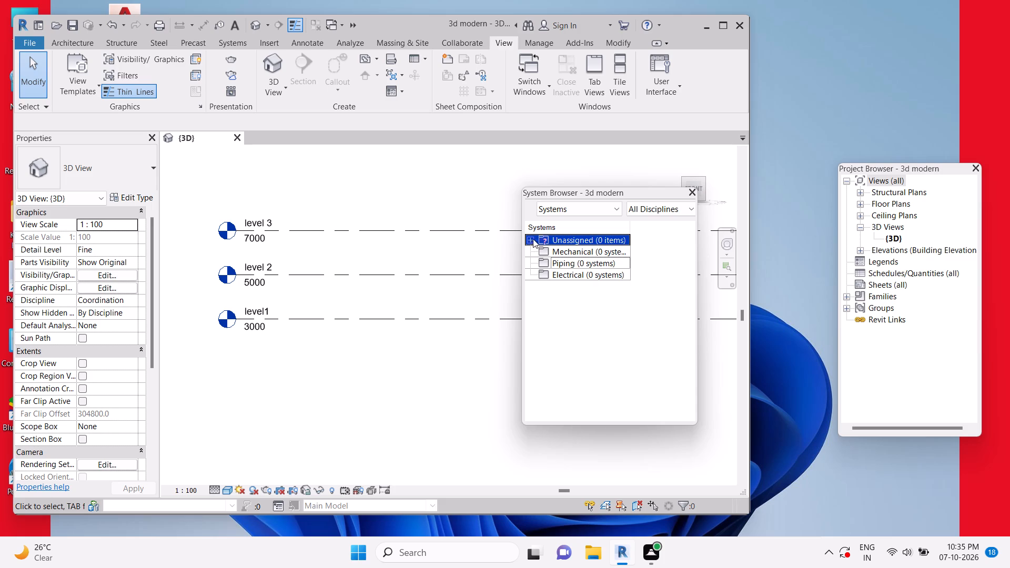
left_click(536, 229)
left_click(690, 195)
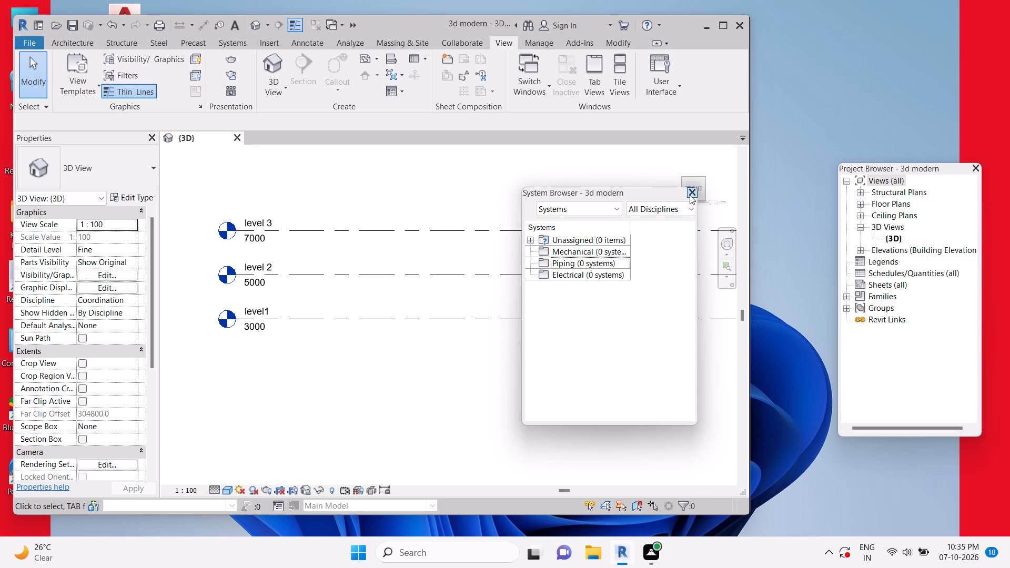
Duplicate the {3D} view and close the duplicated view's window.
left_click(405, 79)
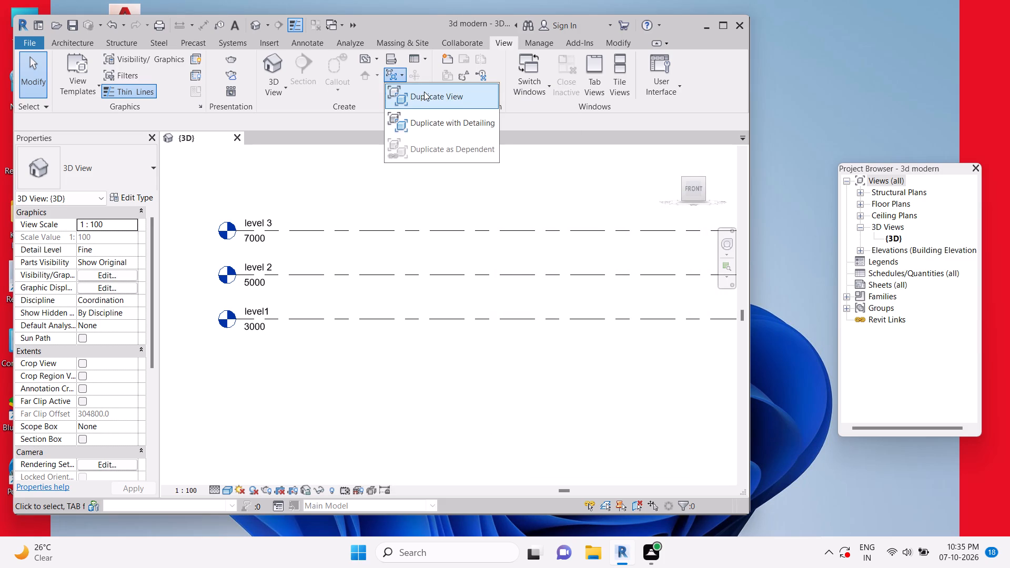
left_click(443, 108)
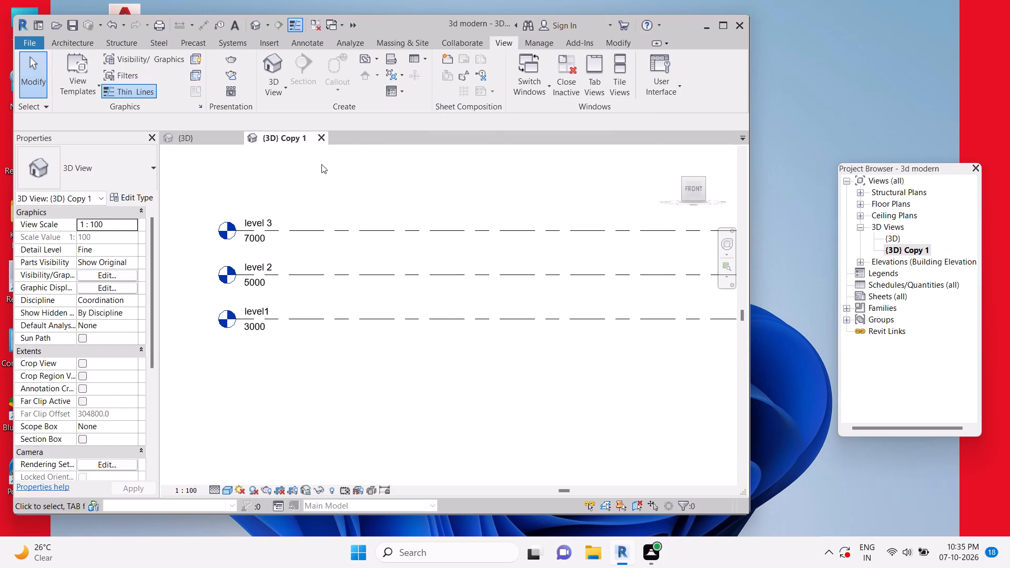
left_click(326, 139)
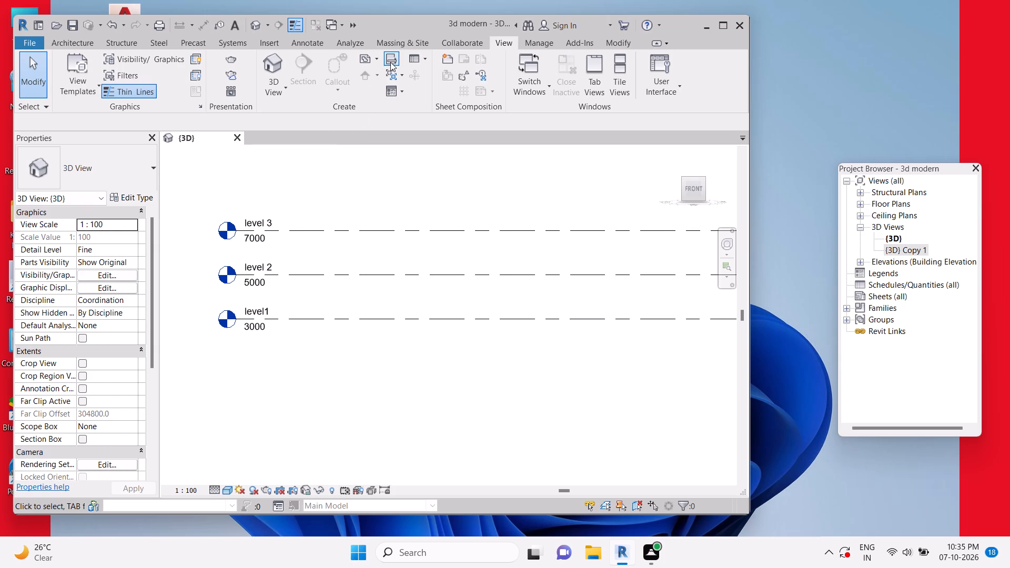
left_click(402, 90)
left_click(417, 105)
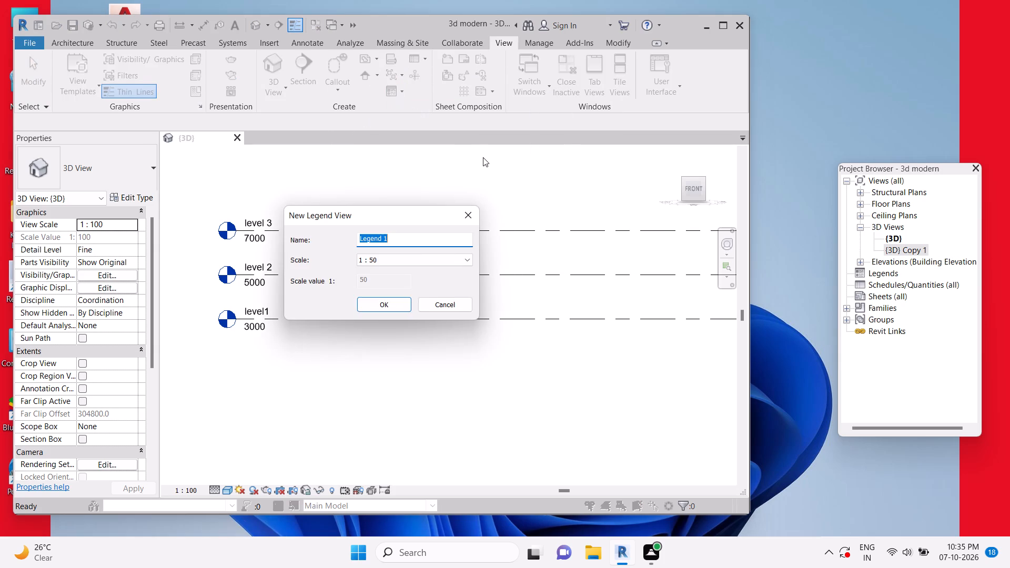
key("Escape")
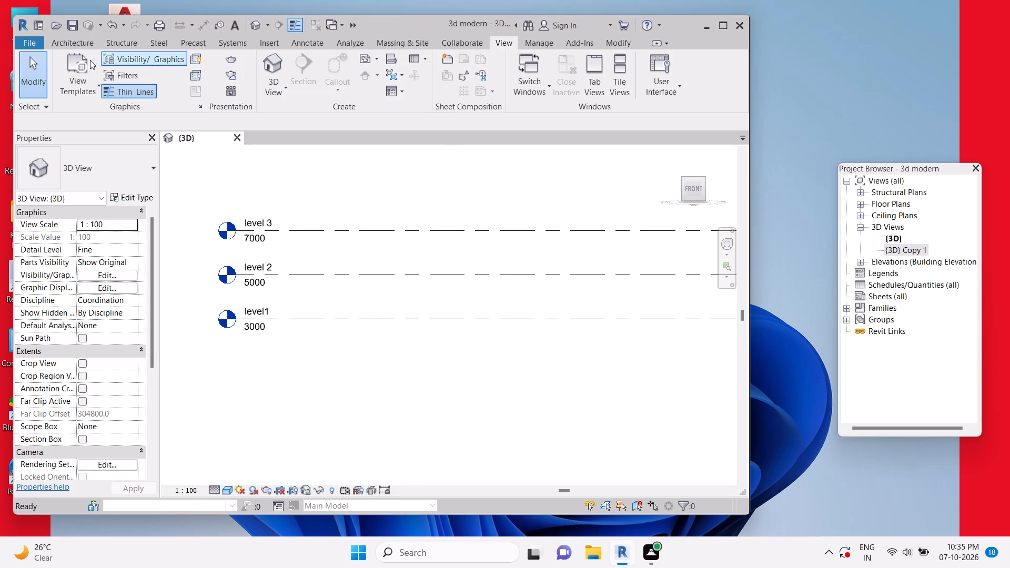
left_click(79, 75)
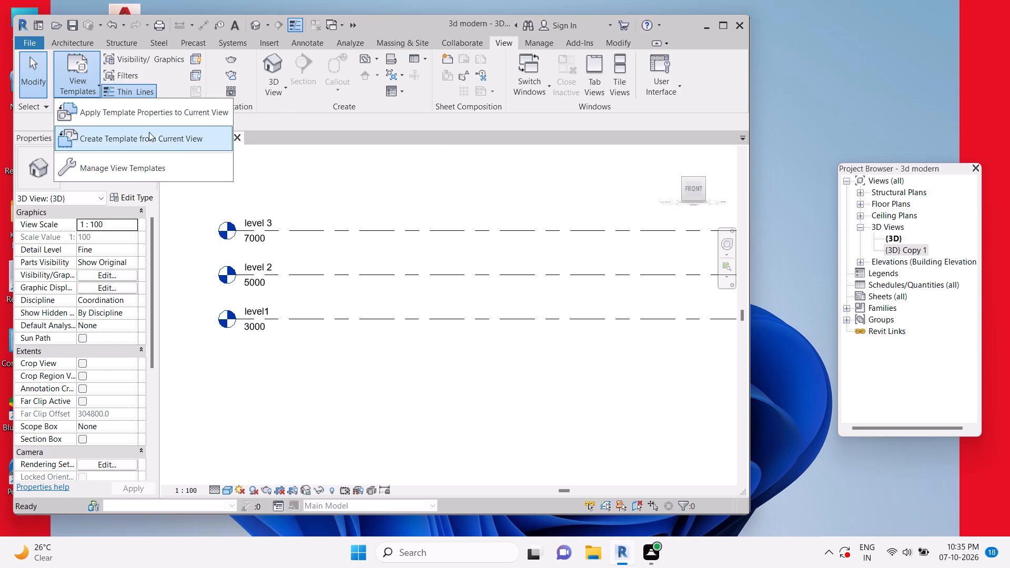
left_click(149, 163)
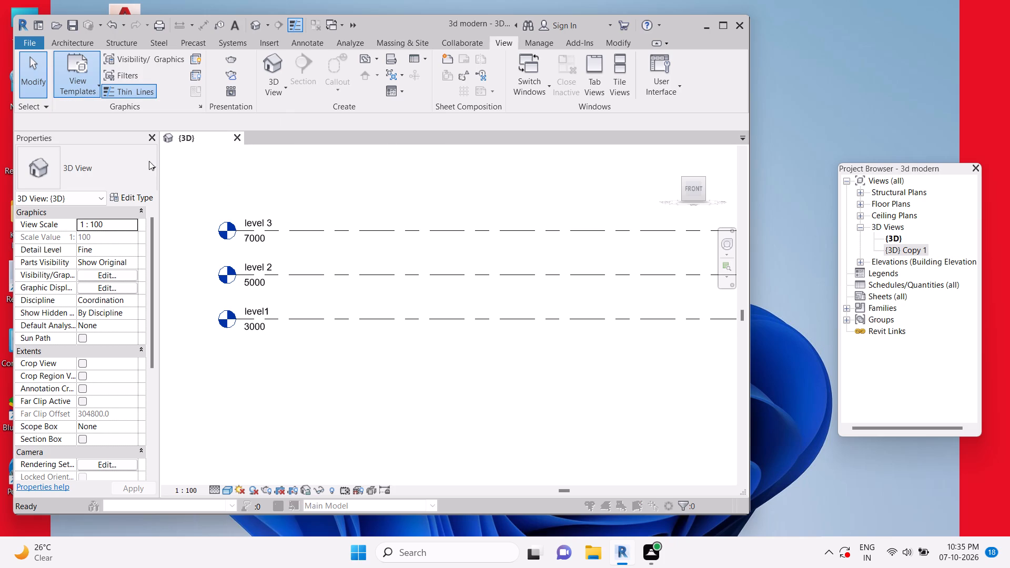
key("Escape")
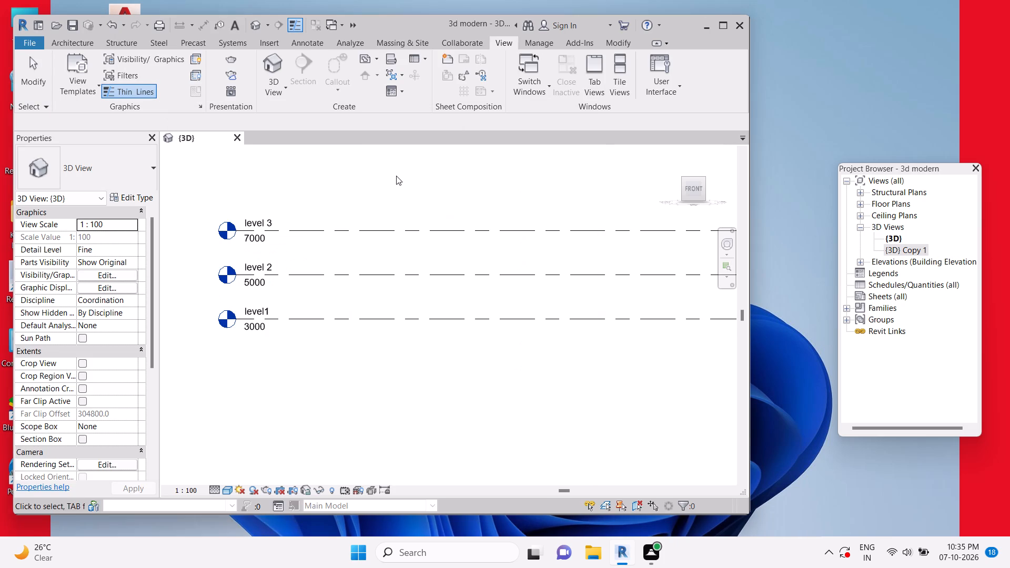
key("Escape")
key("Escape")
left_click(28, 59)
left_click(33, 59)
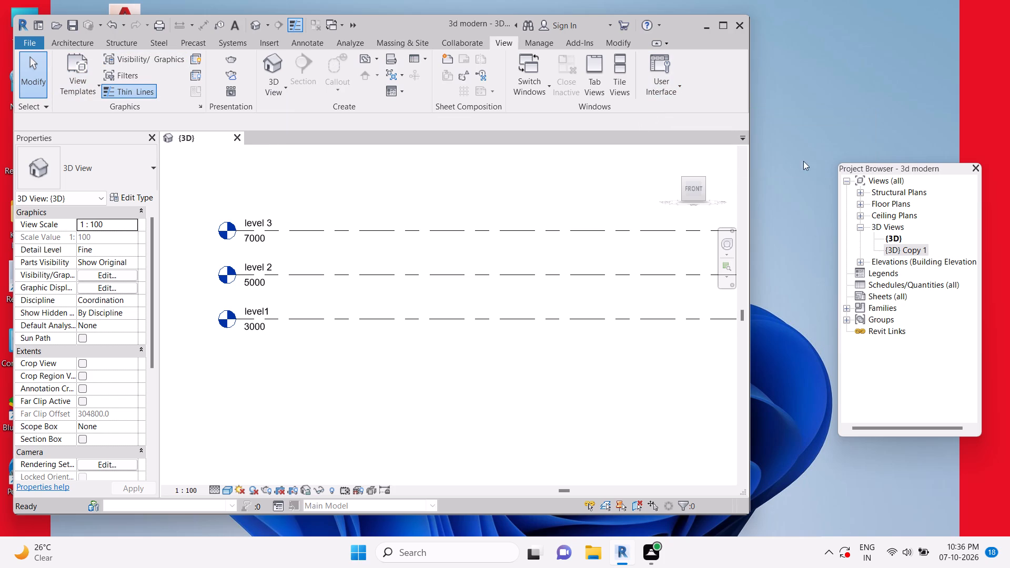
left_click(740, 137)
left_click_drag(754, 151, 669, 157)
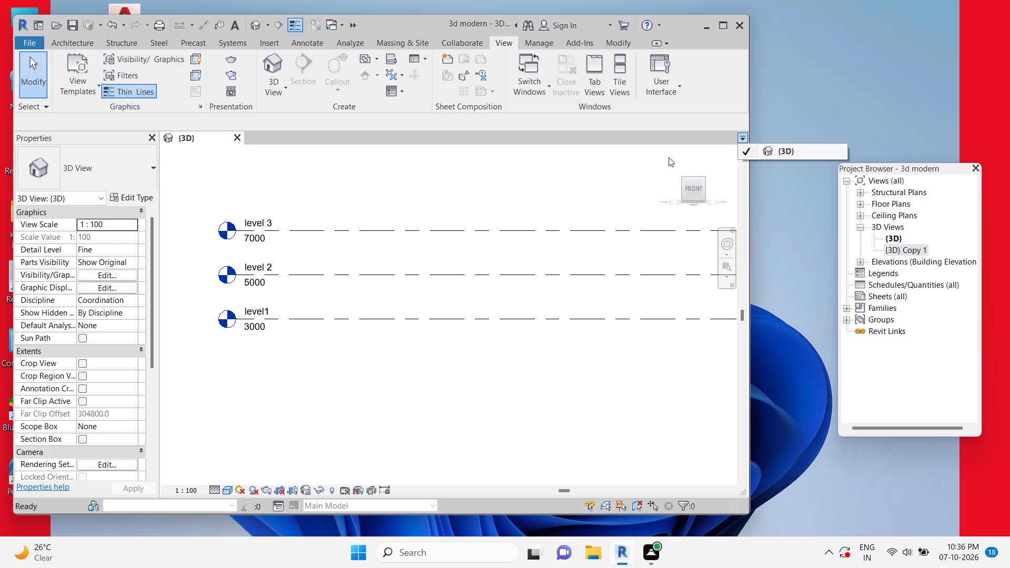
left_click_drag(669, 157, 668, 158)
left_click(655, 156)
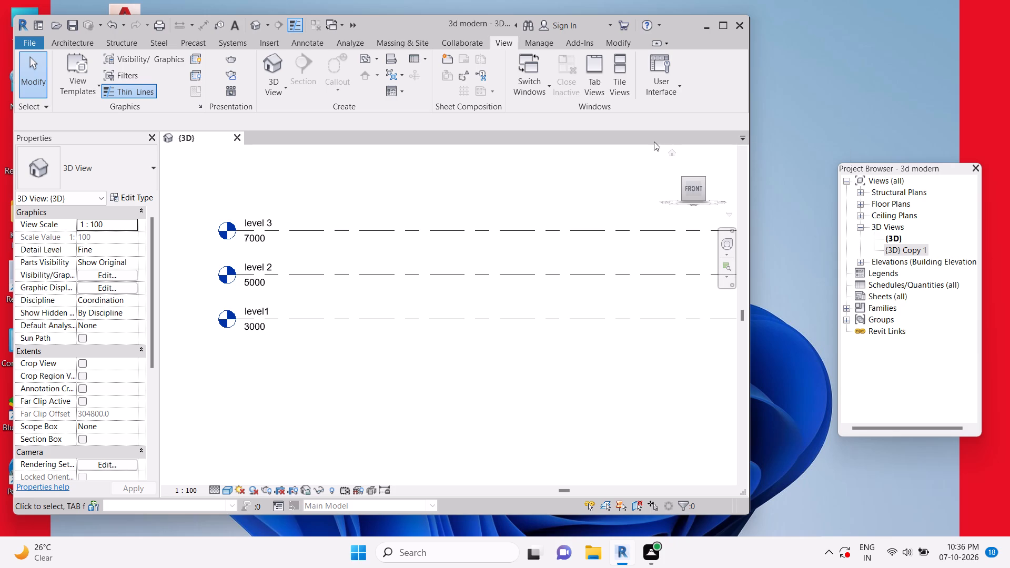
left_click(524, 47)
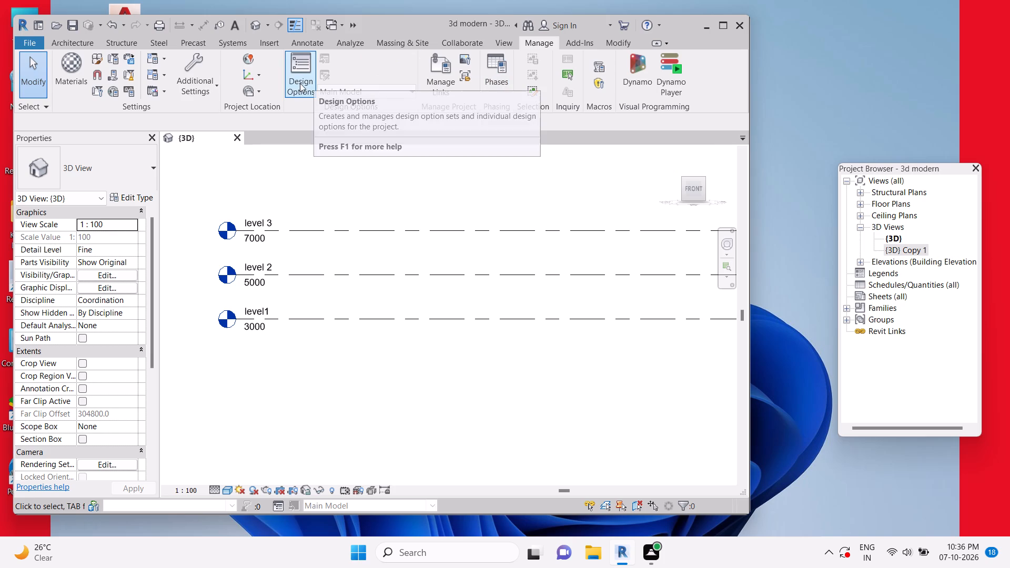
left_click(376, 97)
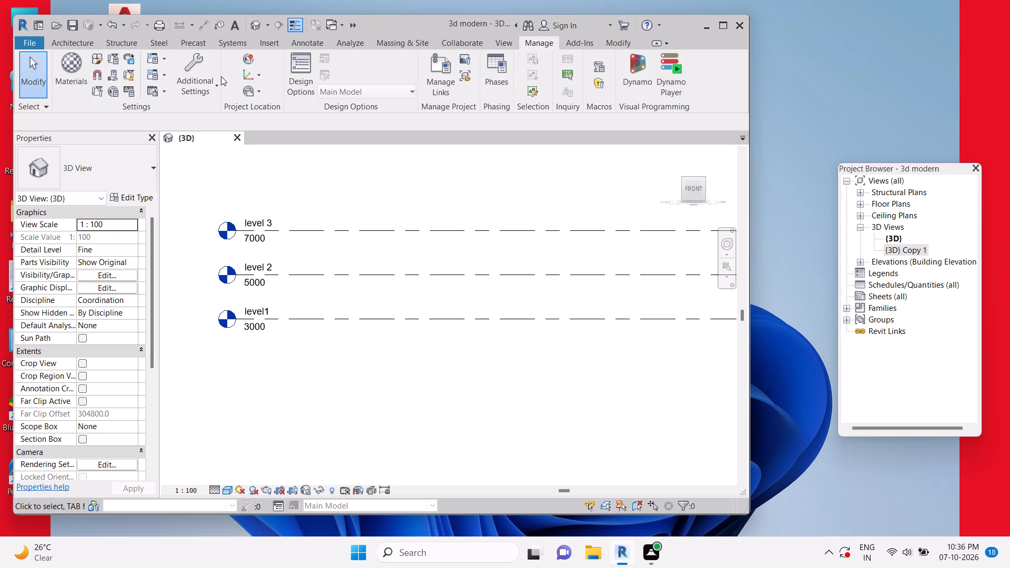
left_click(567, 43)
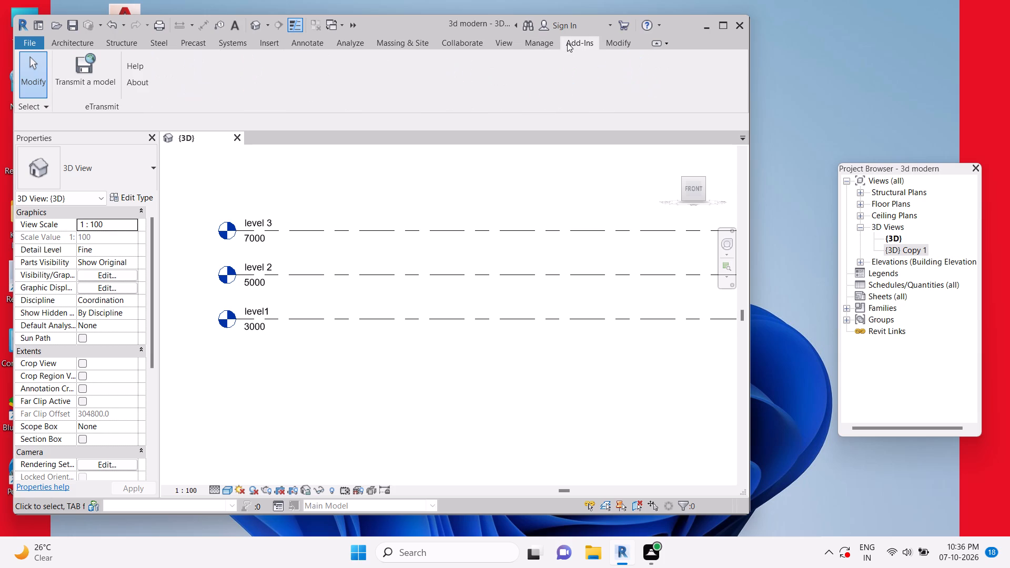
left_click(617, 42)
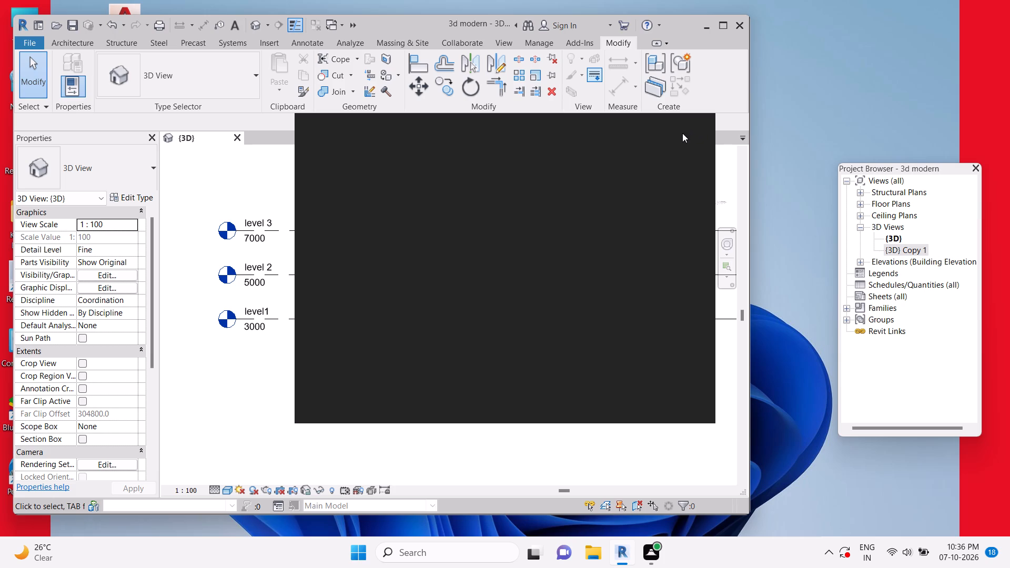
Dismiss the Autodesk genuine notification card covering the 3D view.
key("Escape")
key("Escape")
key("Escape")
key("Escape")
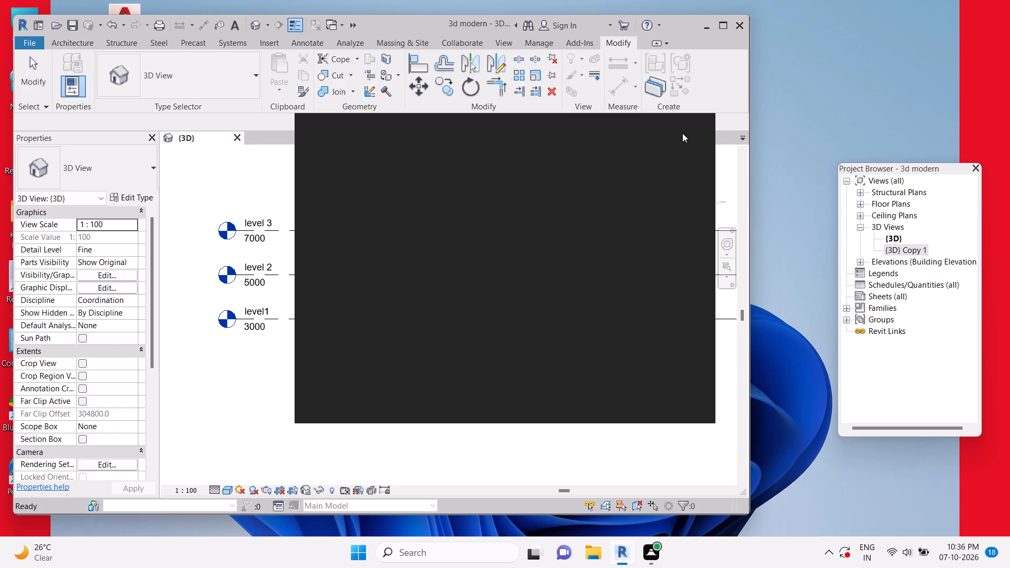
key("Escape")
key("Escape")
key("Escape")
key("Escape")
key("Escape")
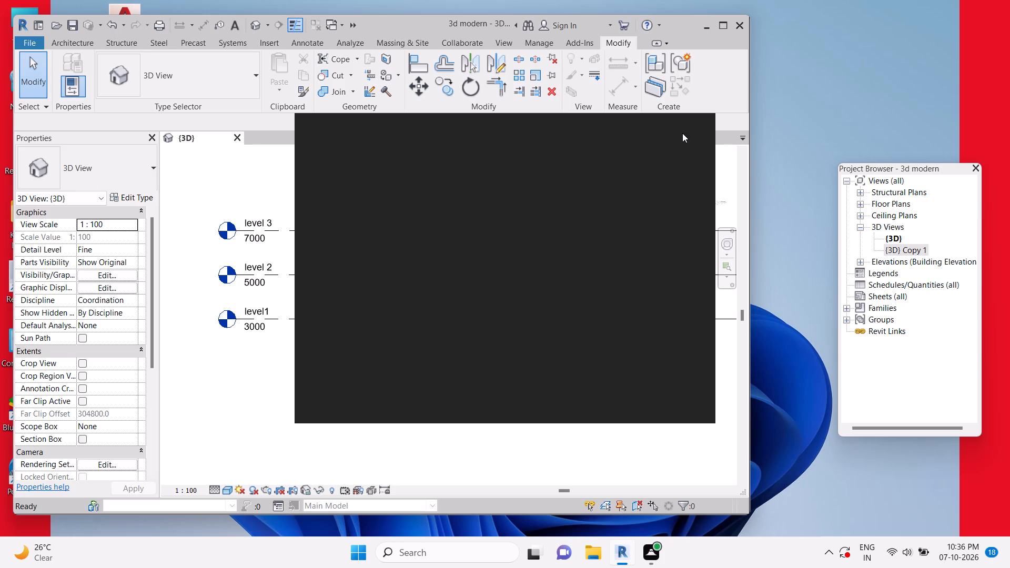
key("Escape")
key("Escape")
key("Escape")
key("Escape")
key("Escape")
key("Escape")
key("Escape")
key("Escape")
key("Escape")
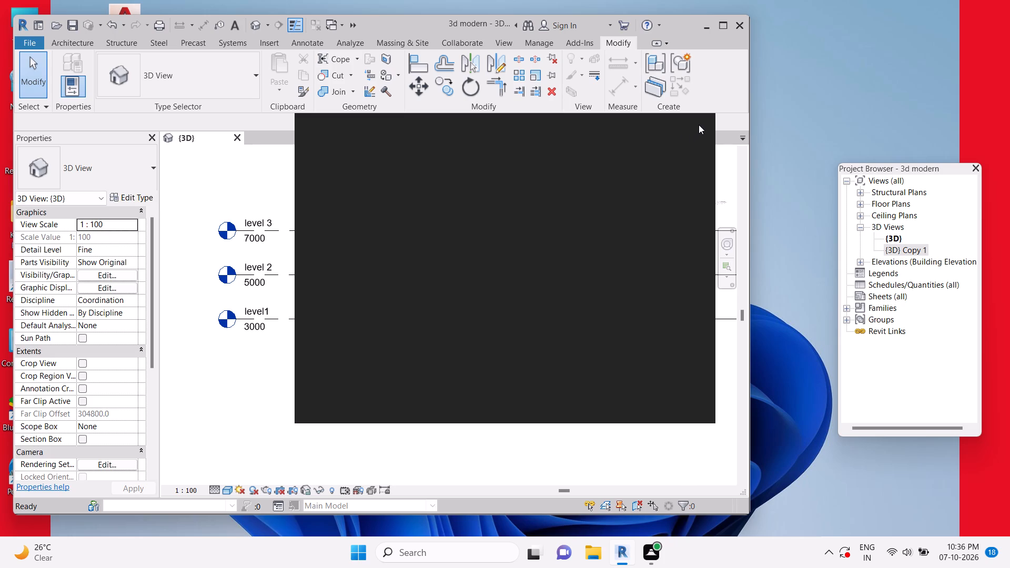
left_click(693, 126)
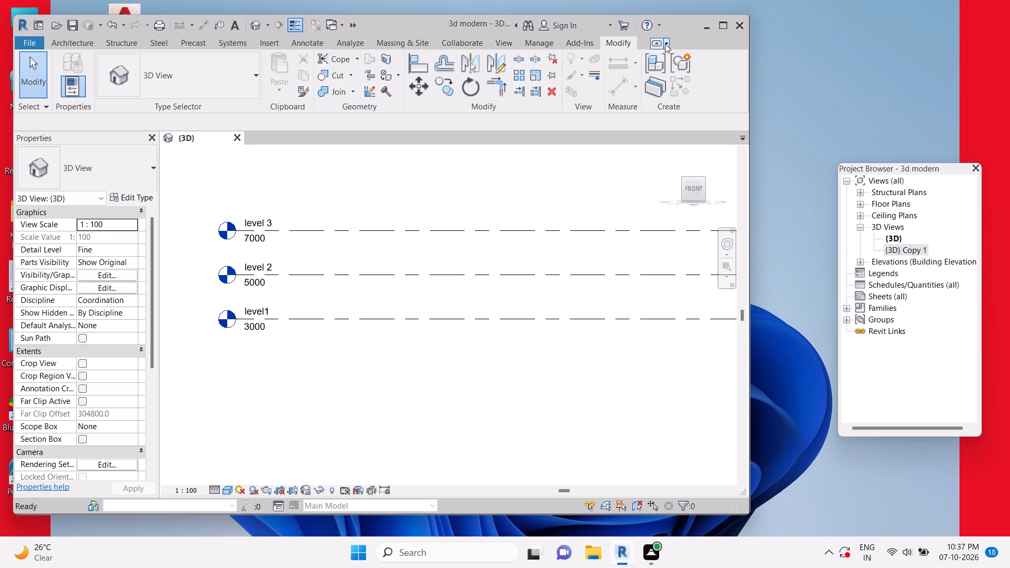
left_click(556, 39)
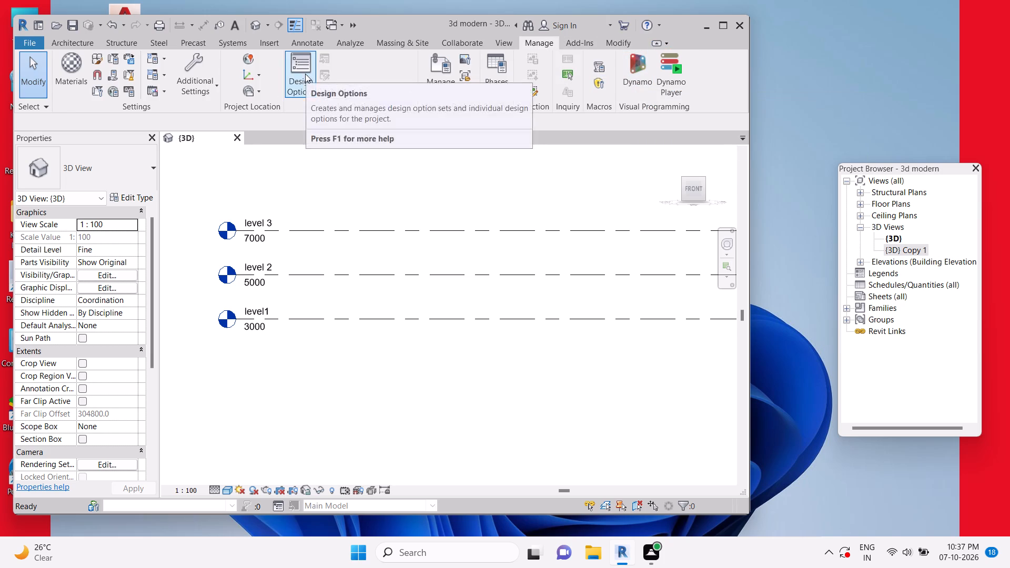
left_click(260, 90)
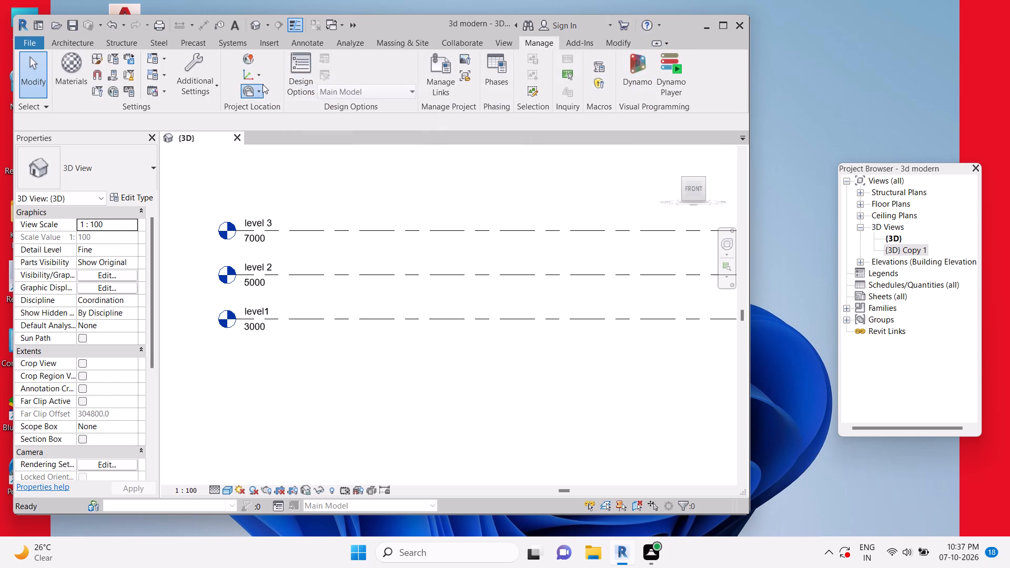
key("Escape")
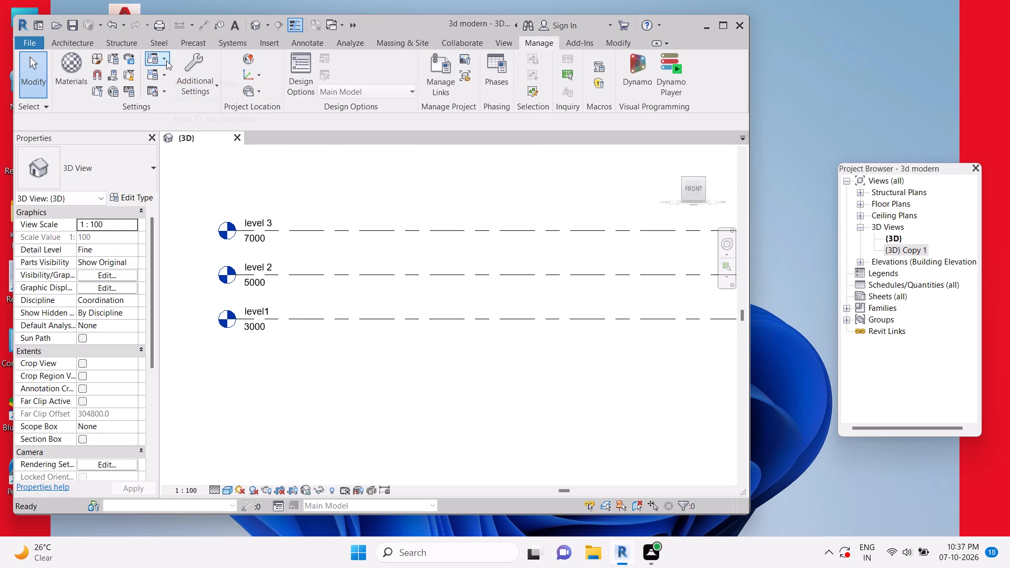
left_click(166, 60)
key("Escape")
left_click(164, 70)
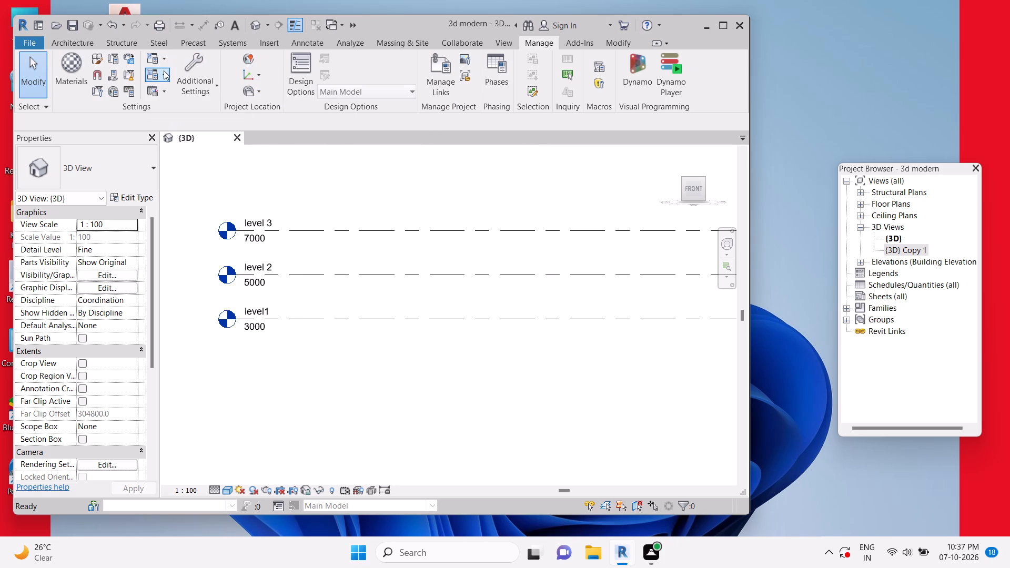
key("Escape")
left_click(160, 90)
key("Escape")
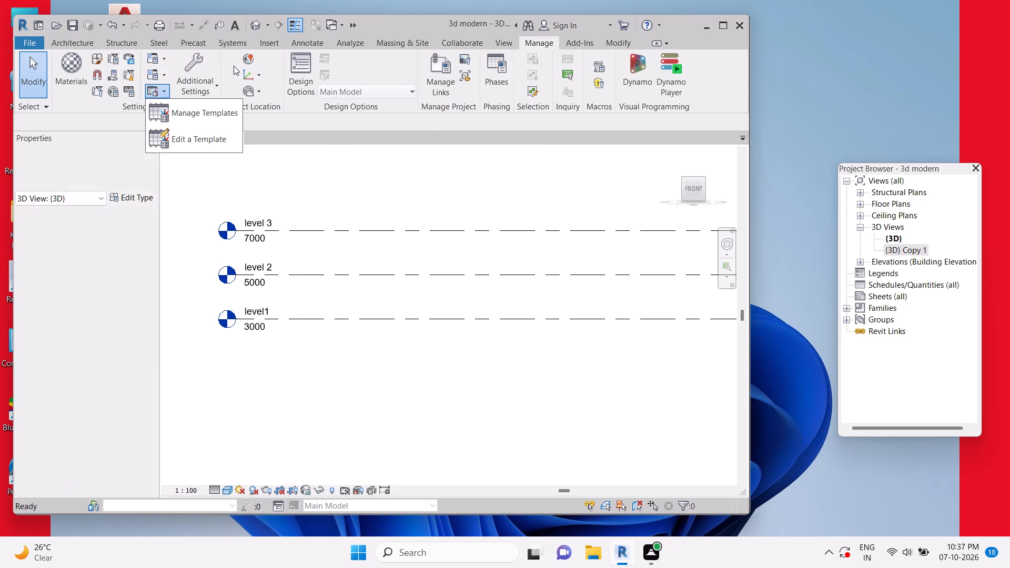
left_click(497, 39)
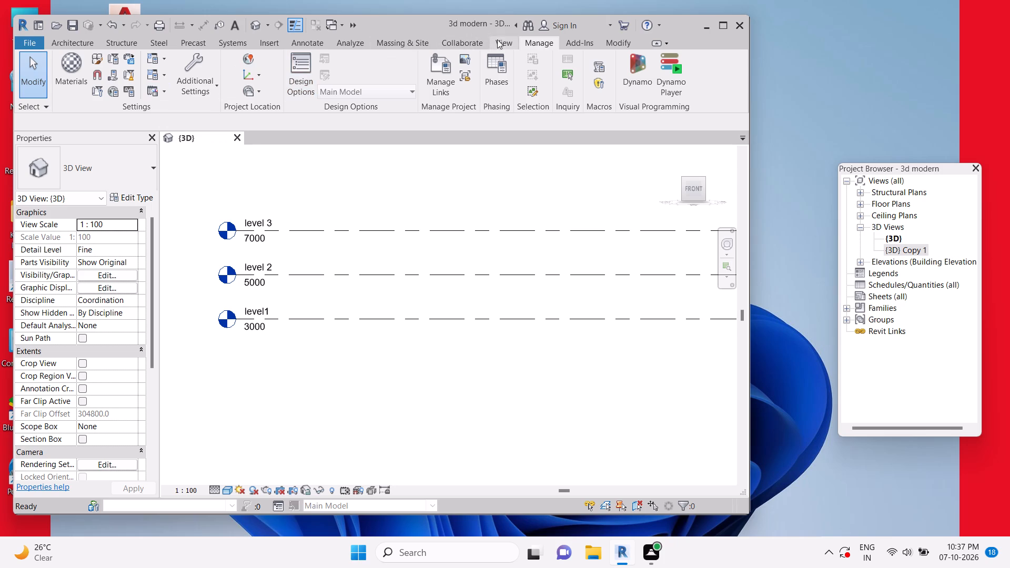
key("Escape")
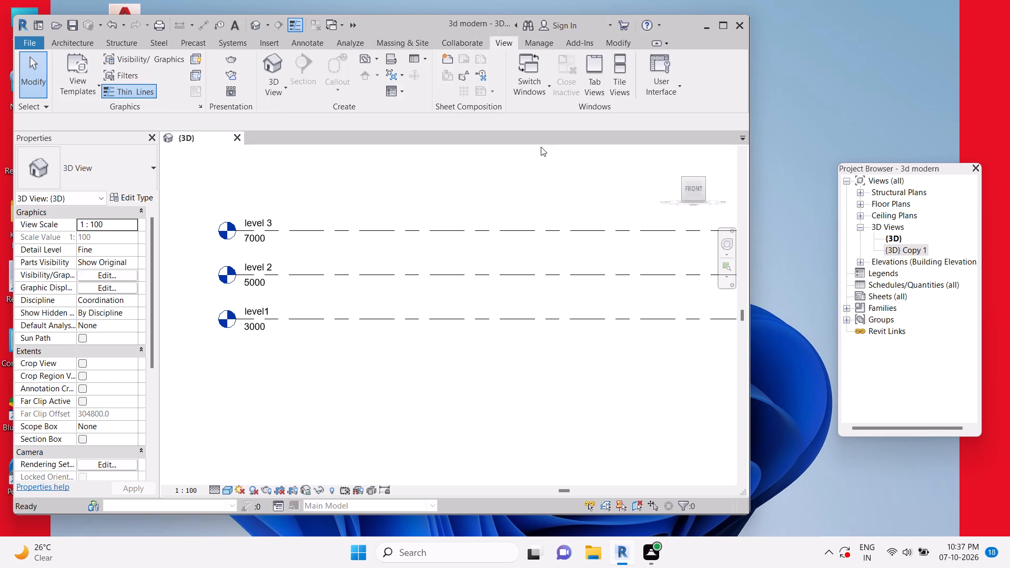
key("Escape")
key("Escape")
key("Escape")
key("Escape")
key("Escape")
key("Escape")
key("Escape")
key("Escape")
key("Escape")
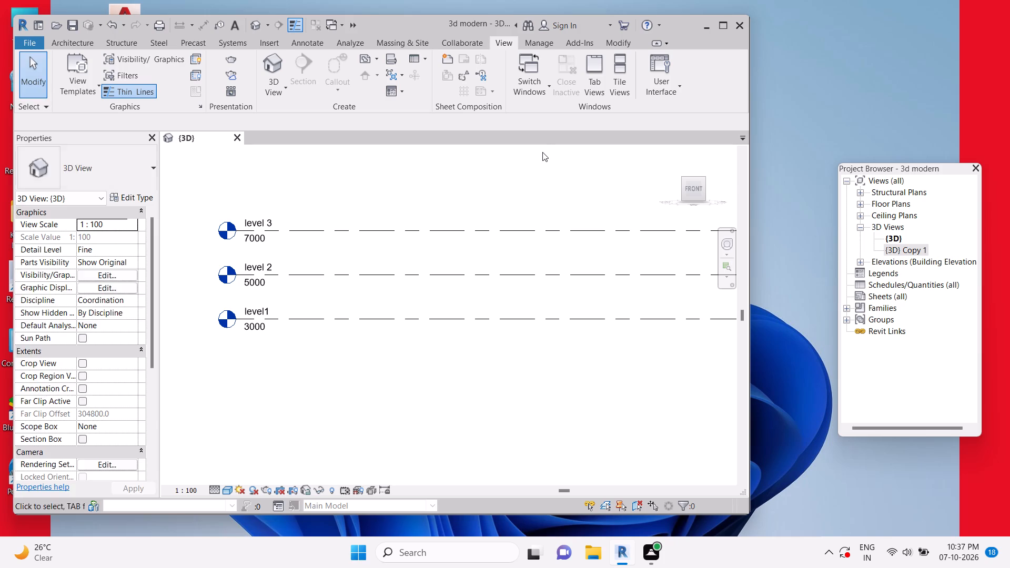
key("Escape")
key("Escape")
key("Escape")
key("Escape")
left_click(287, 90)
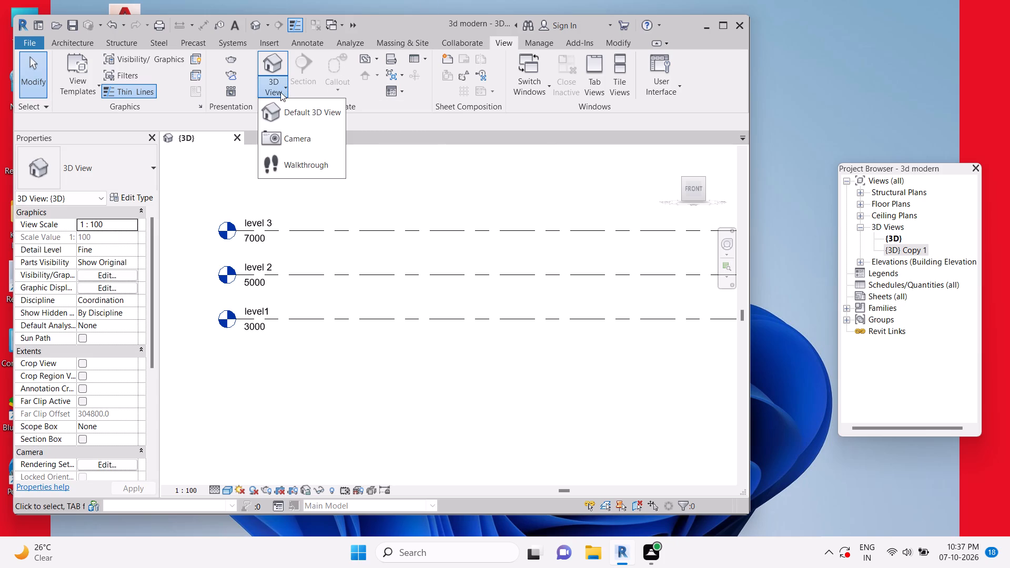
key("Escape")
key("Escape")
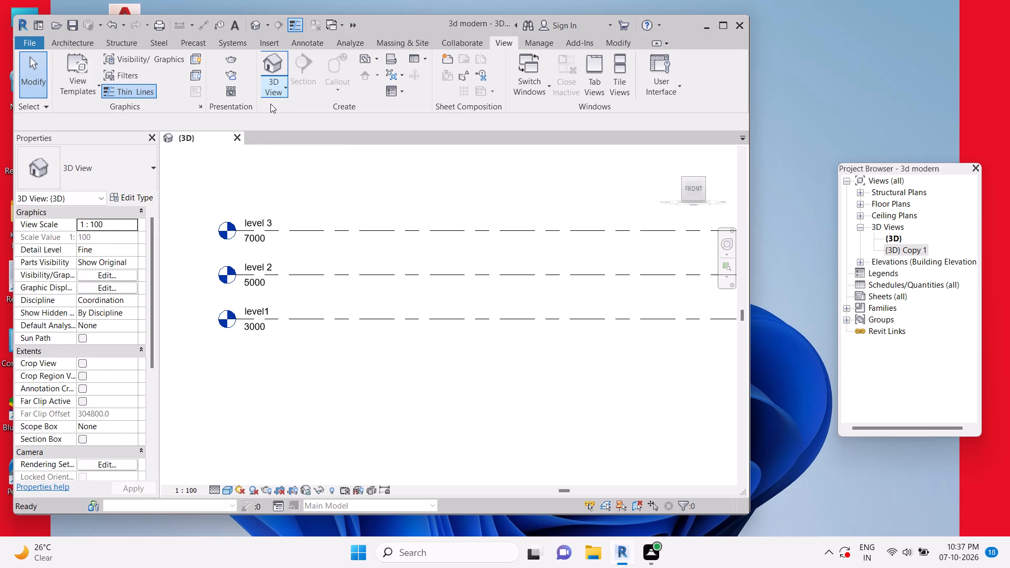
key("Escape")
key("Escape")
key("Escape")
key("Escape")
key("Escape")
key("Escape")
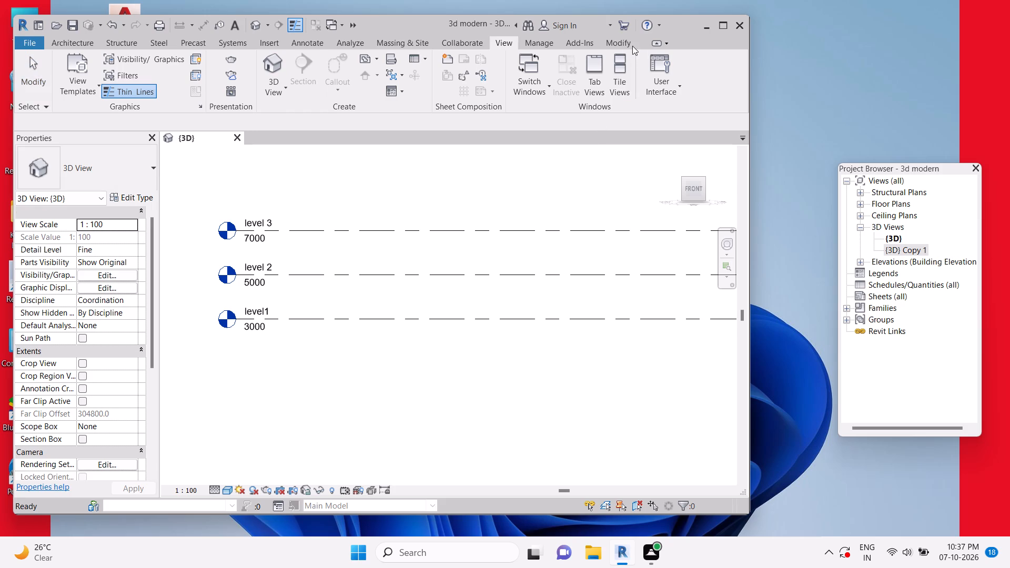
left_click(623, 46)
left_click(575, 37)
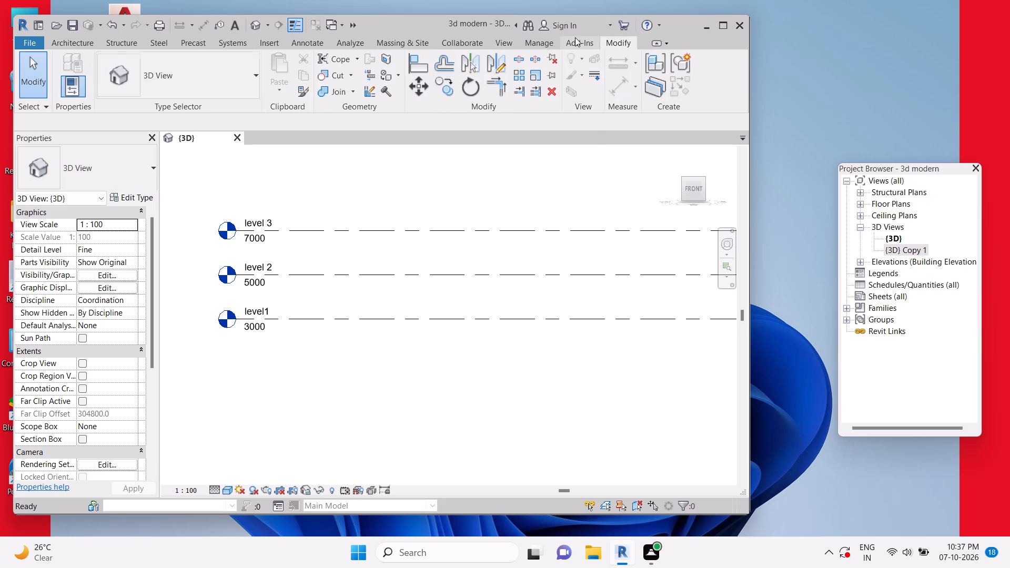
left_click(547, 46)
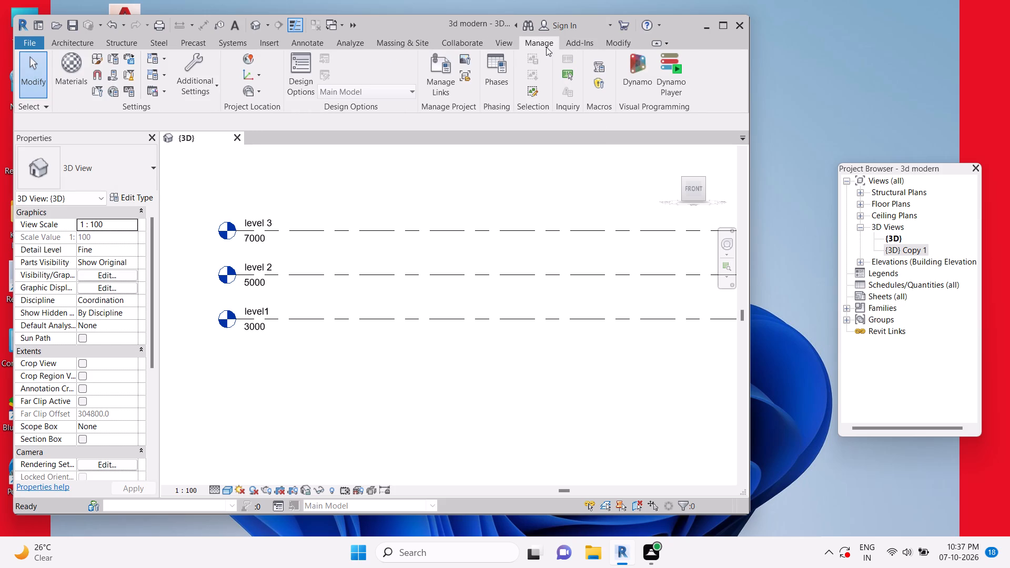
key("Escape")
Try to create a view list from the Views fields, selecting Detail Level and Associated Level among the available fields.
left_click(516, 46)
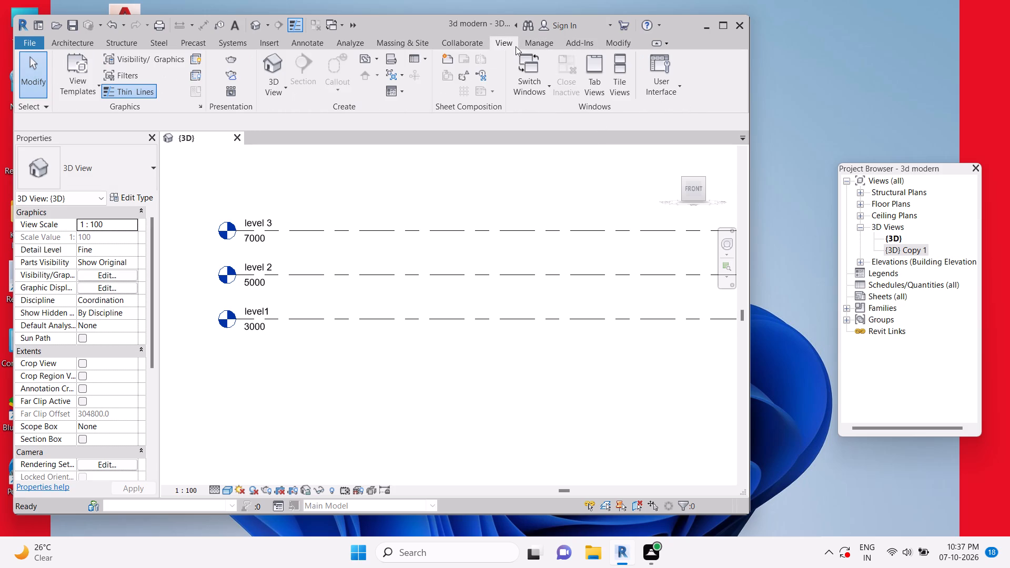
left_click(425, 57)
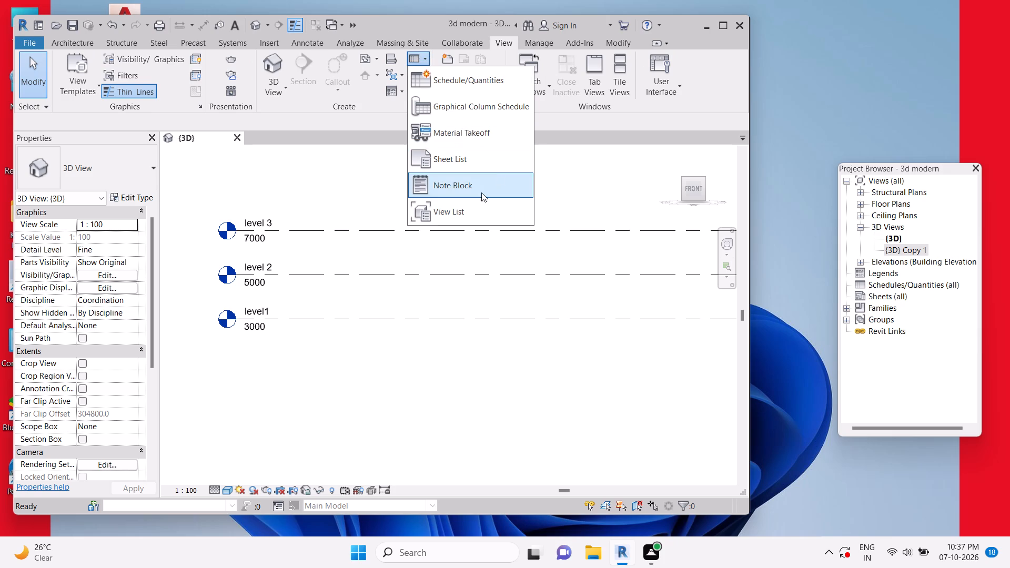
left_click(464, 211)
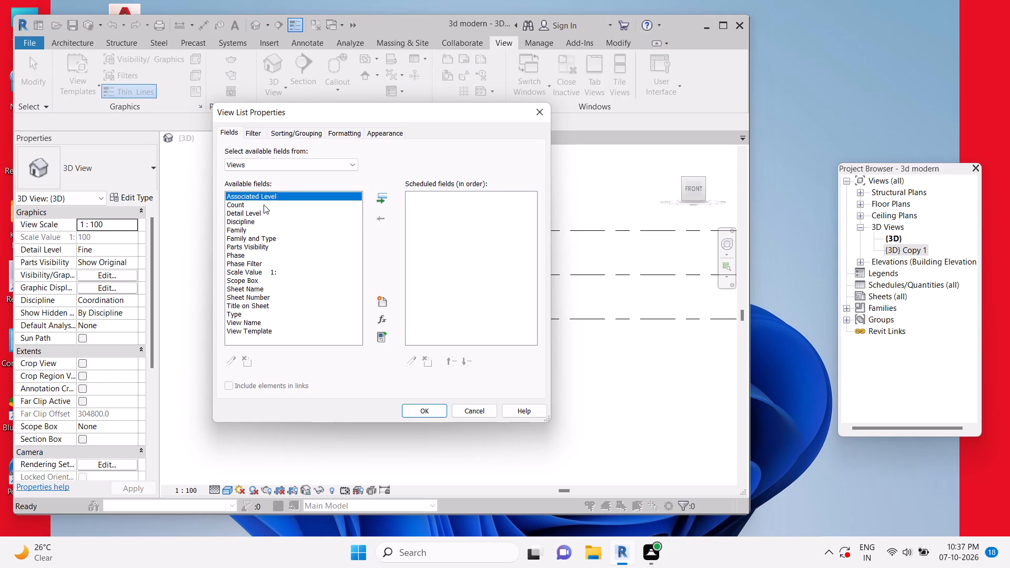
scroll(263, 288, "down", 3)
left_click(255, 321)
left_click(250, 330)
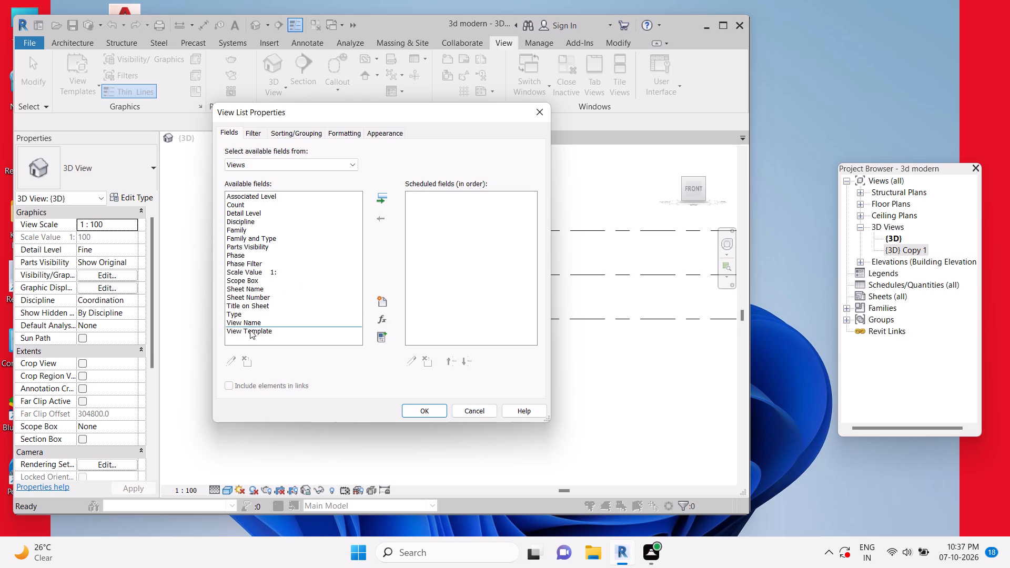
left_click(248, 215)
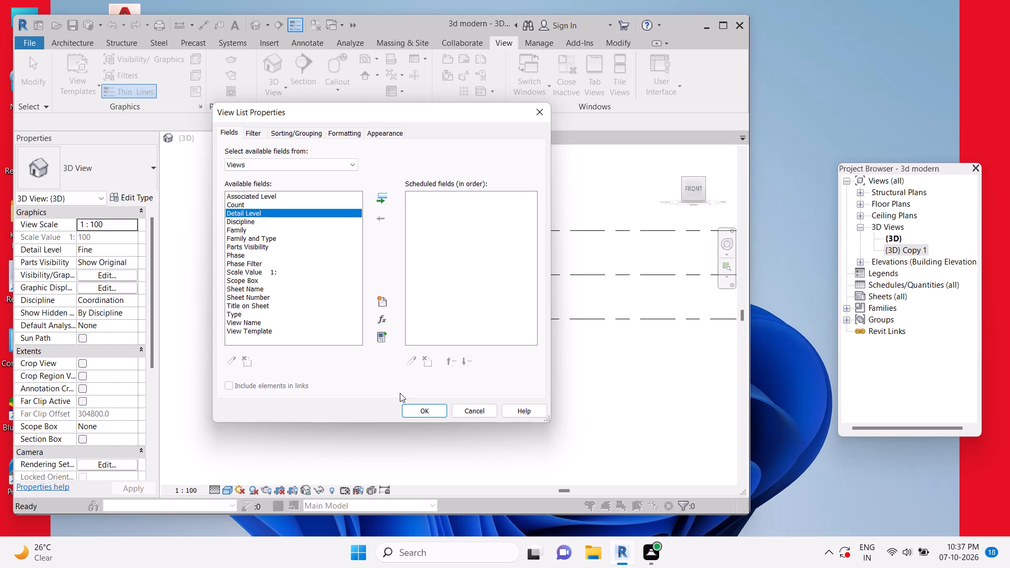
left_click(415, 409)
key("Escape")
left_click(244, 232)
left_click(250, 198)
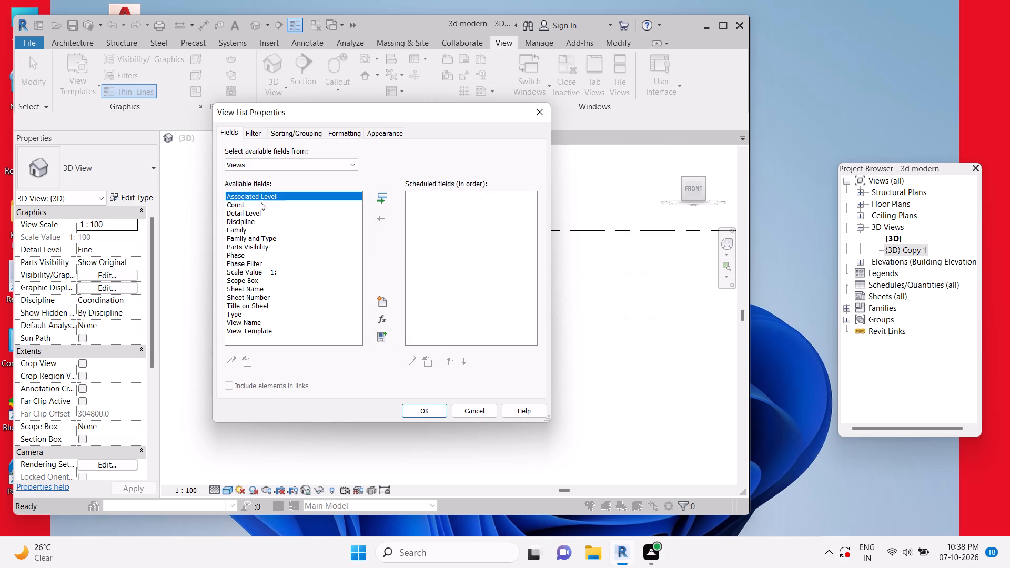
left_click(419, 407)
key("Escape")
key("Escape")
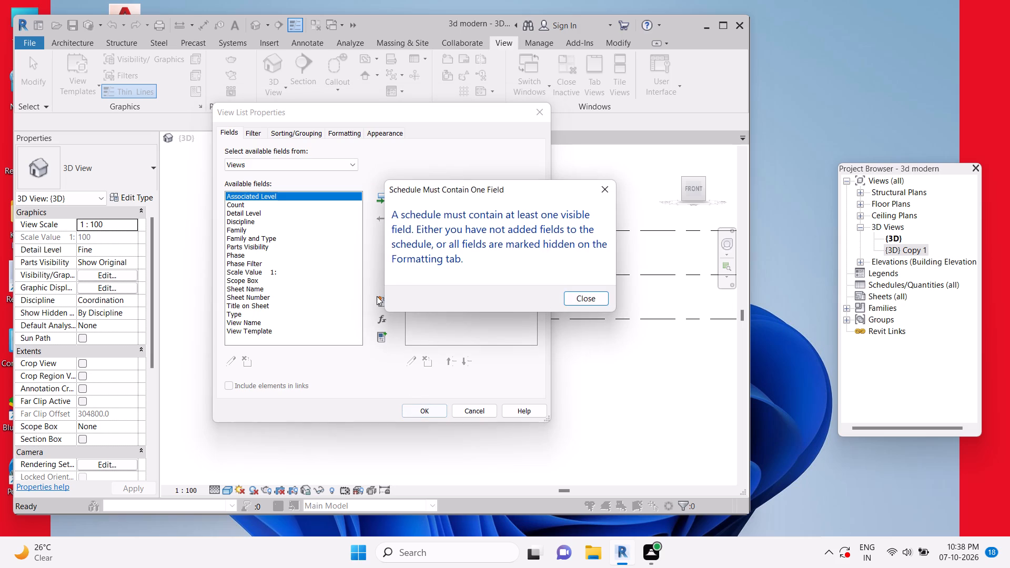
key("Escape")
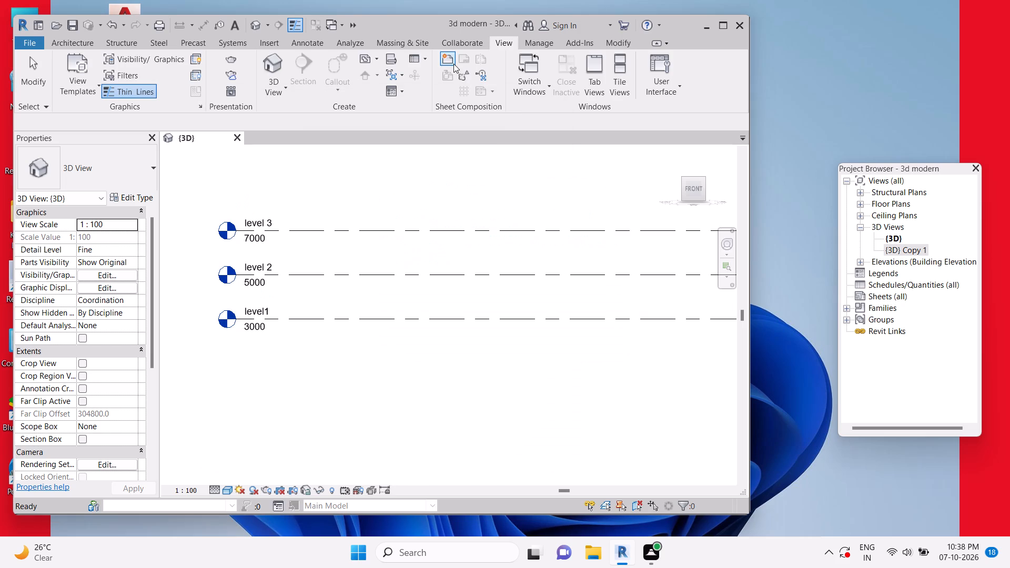
Start a new view list and examine the available fields for Project Information and for Views.
left_click(422, 66)
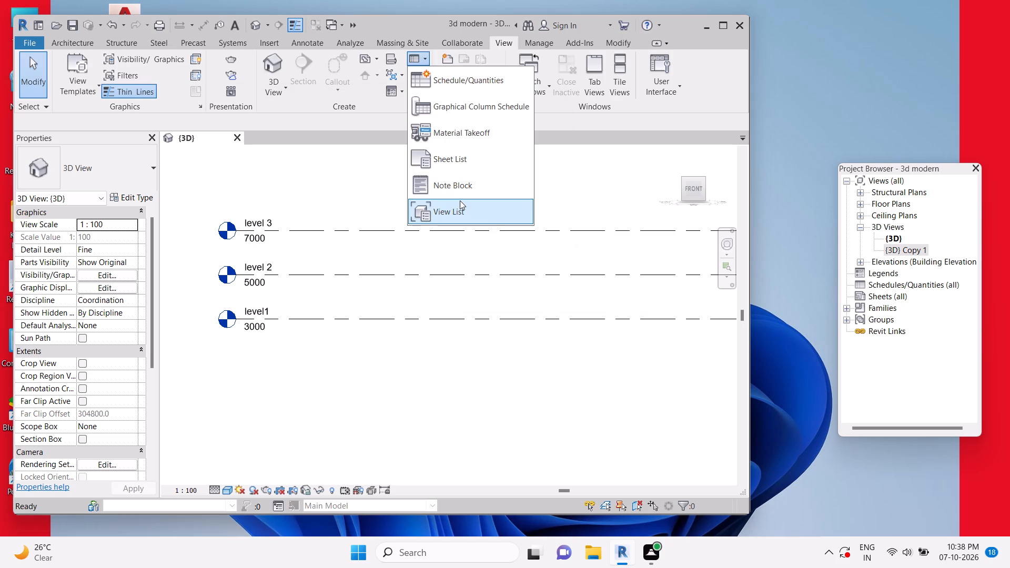
left_click(459, 201)
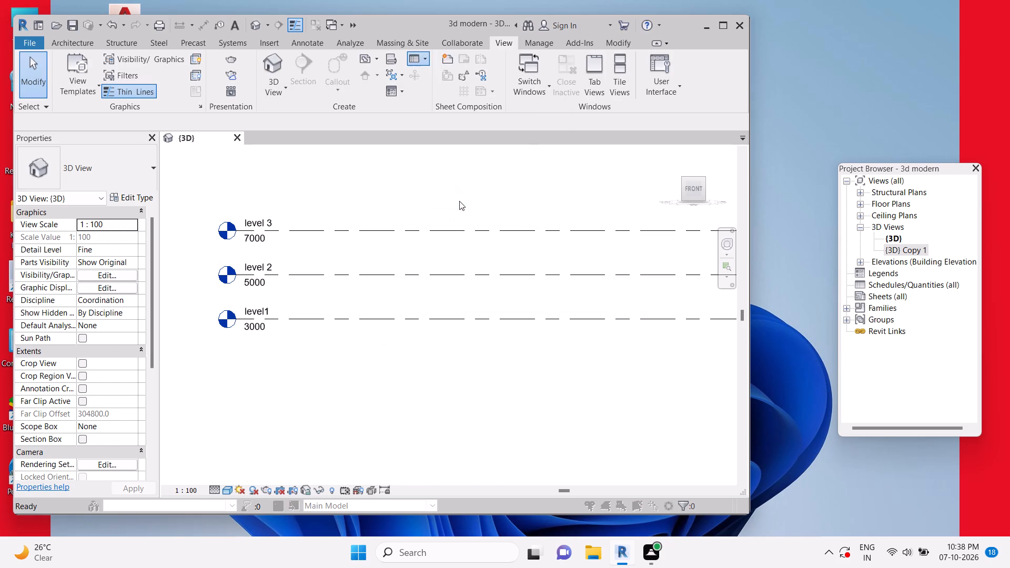
left_click(349, 163)
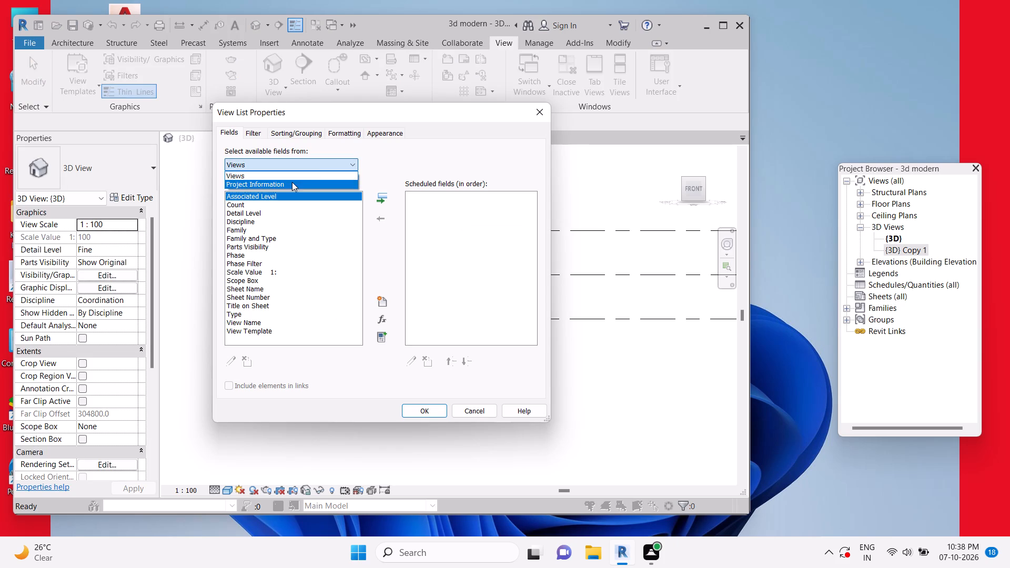
left_click(291, 182)
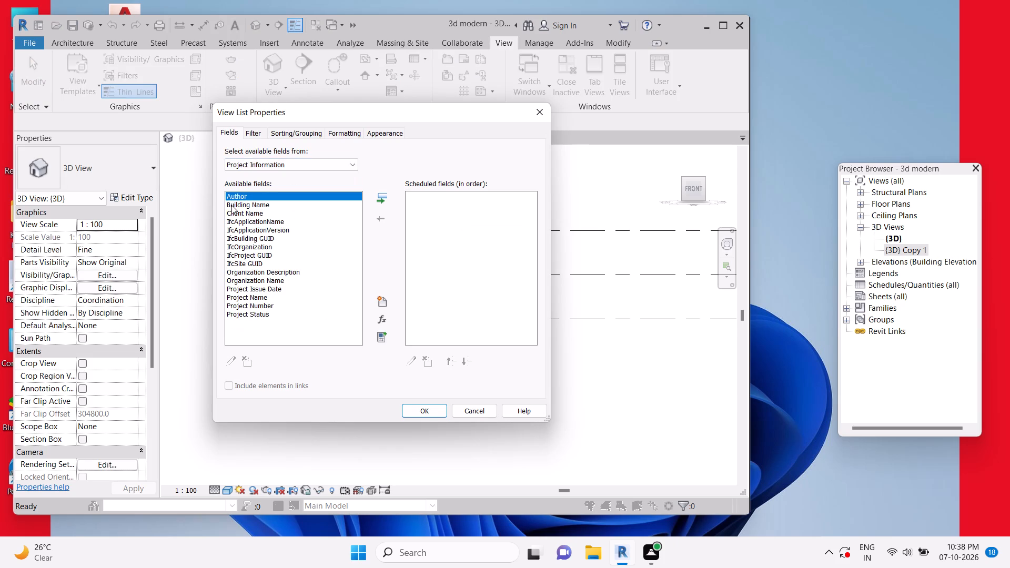
left_click(298, 161)
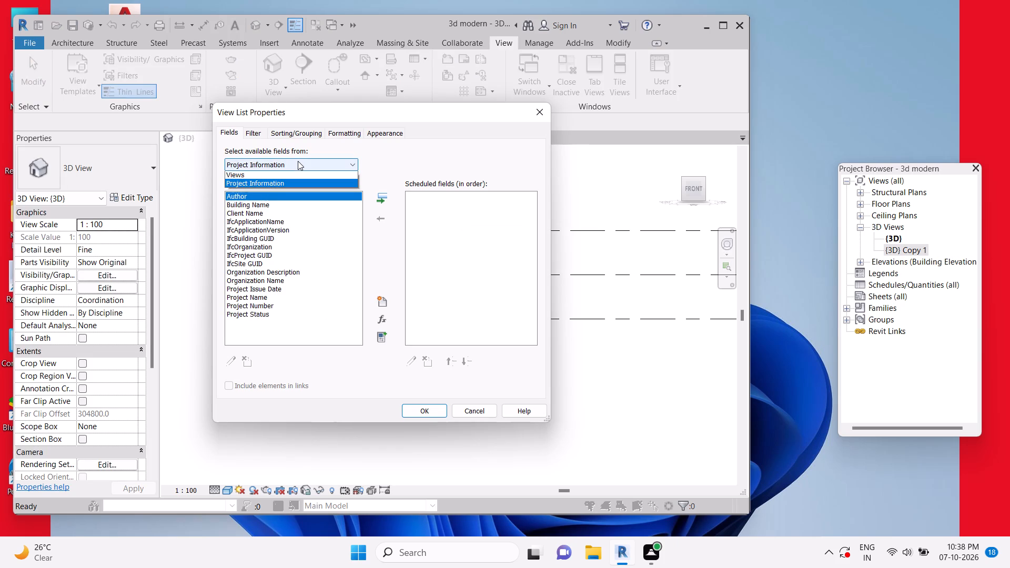
left_click(250, 176)
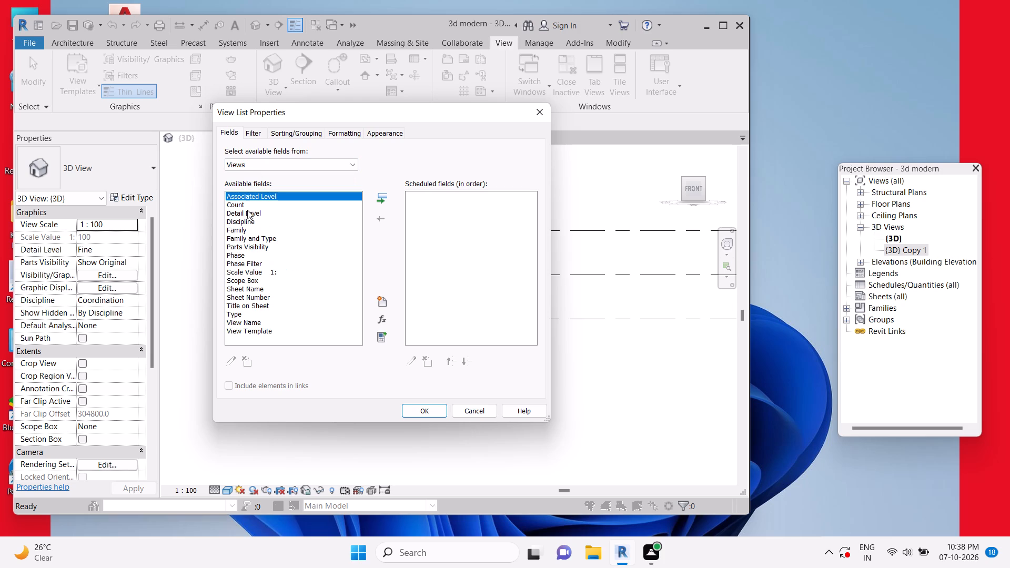
left_click(246, 217)
Examine the view list's Fields, Filter, Sorting/Grouping, Formatting and Appearance settings.
left_click(252, 132)
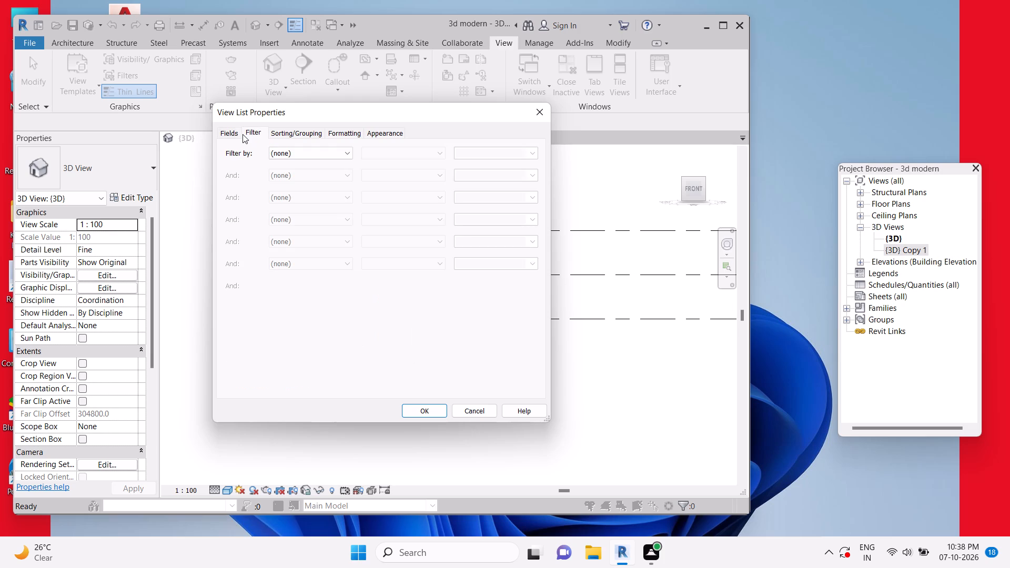
left_click(237, 134)
left_click(283, 138)
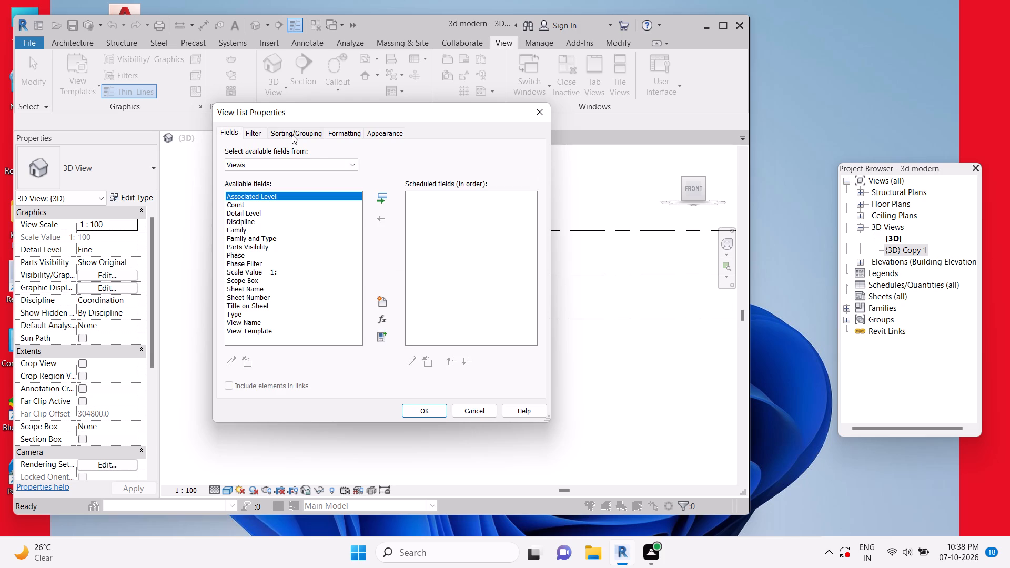
left_click(292, 135)
left_click(341, 136)
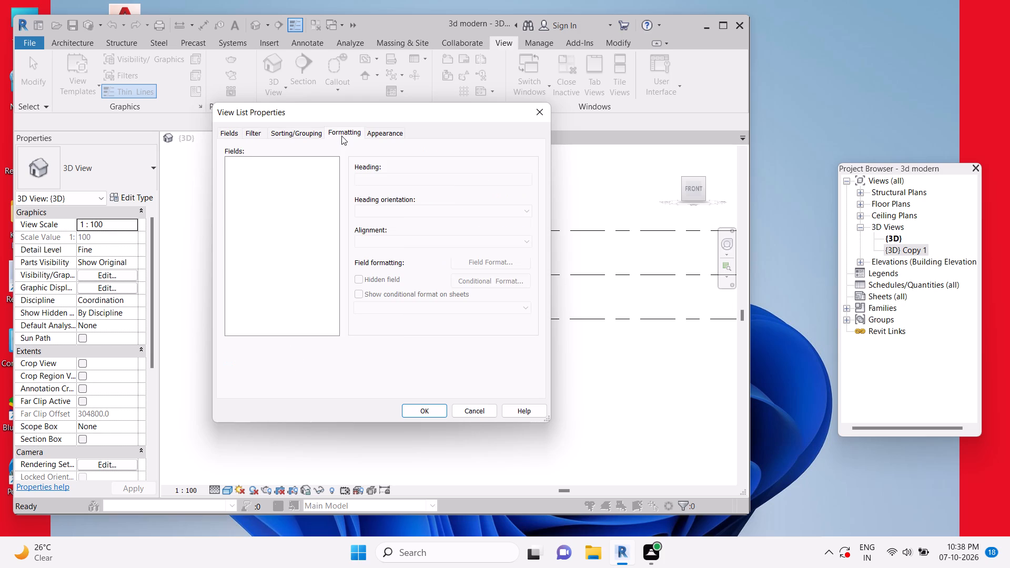
left_click(371, 135)
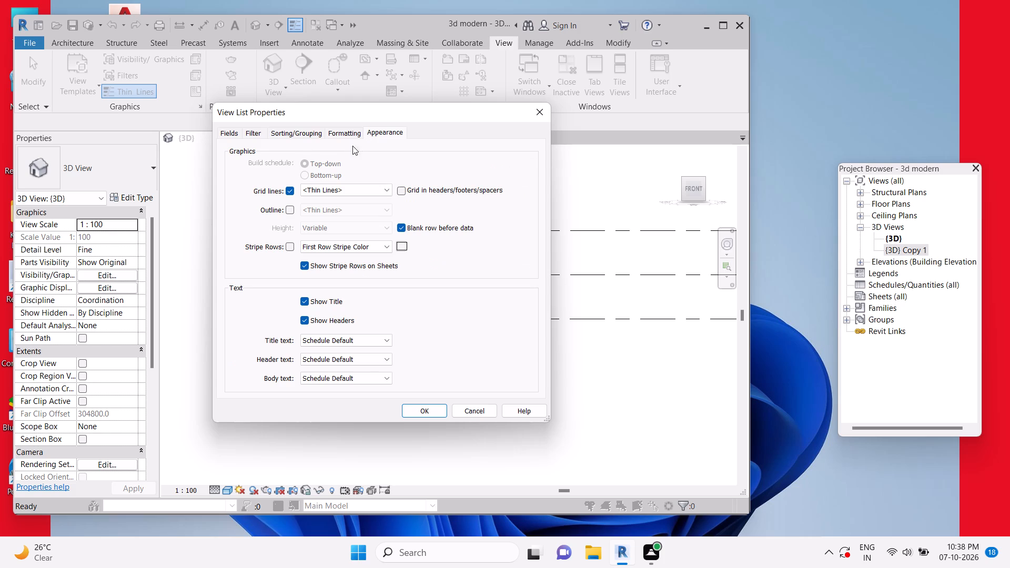
left_click(312, 137)
left_click(263, 134)
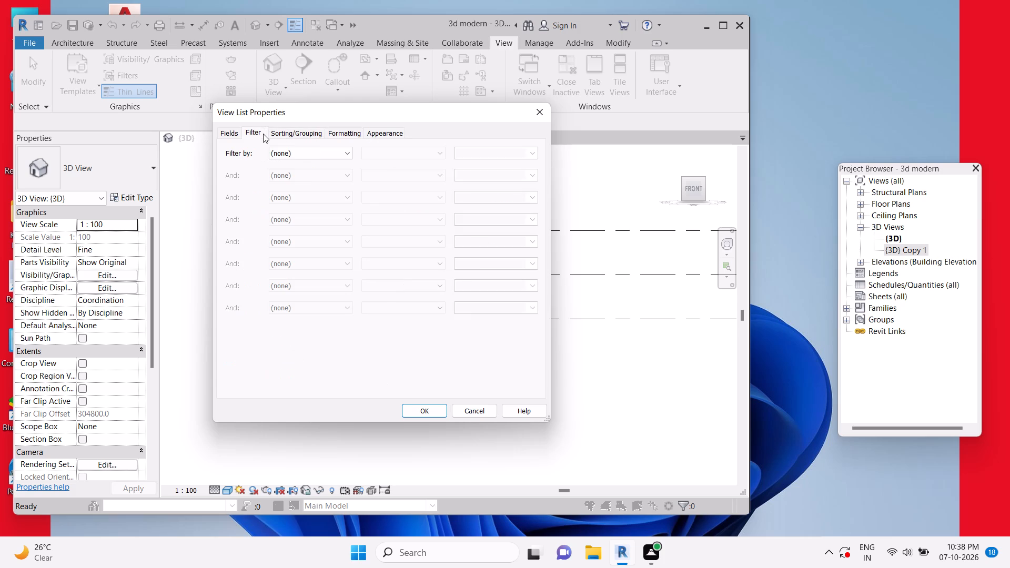
left_click(332, 131)
left_click(295, 136)
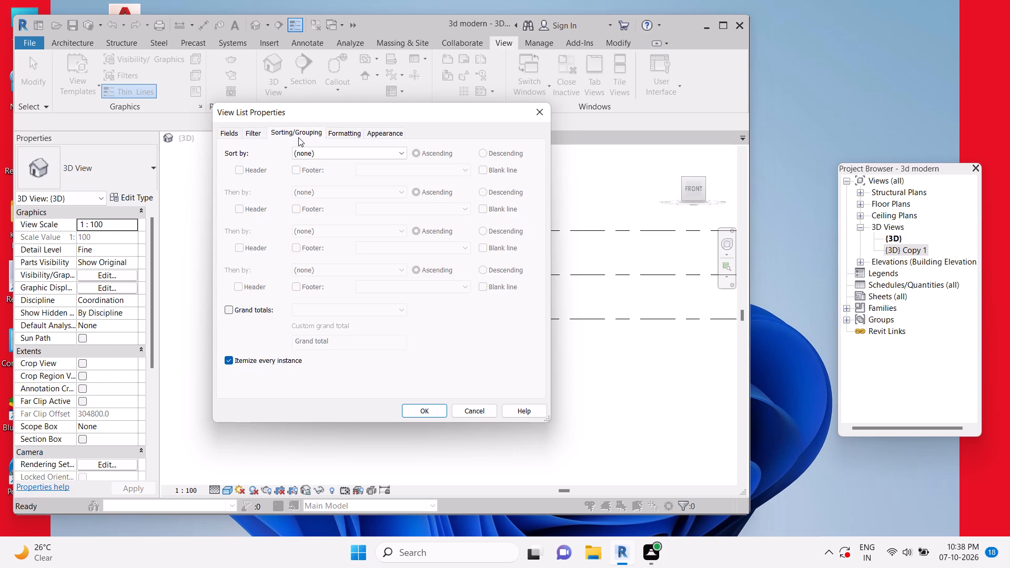
left_click(260, 130)
left_click(238, 134)
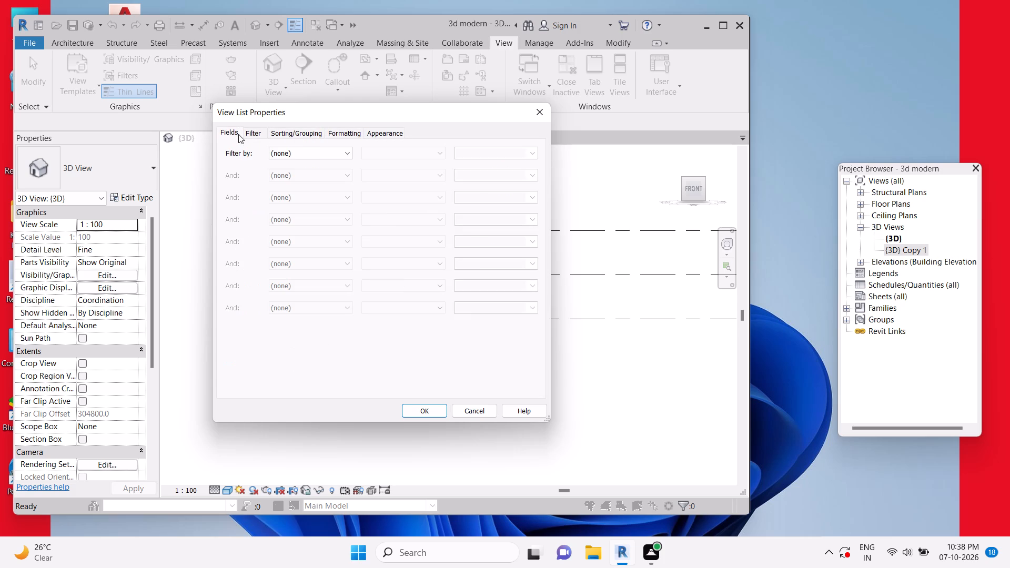
scroll(320, 291, "down", 4)
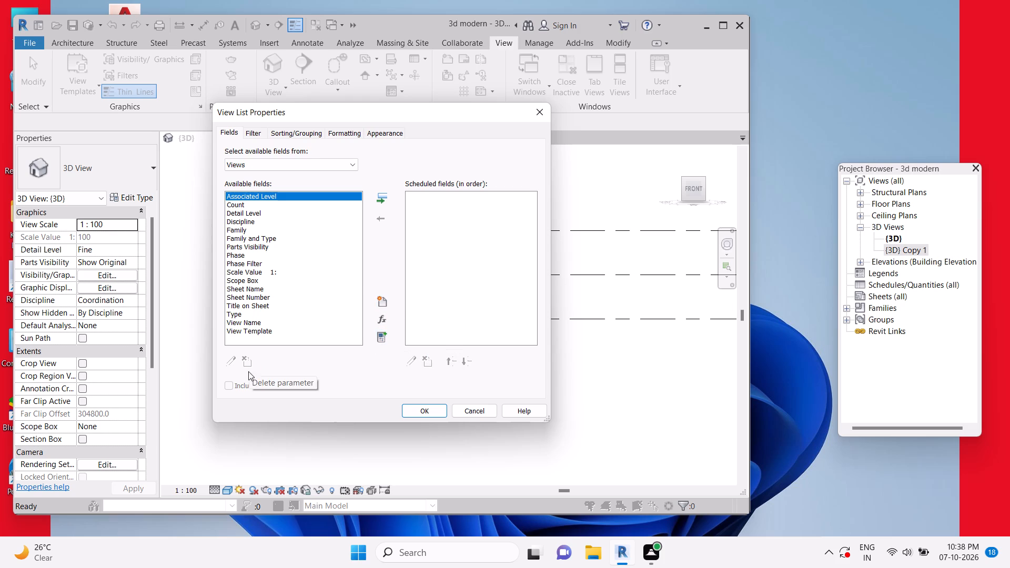
left_click(233, 137)
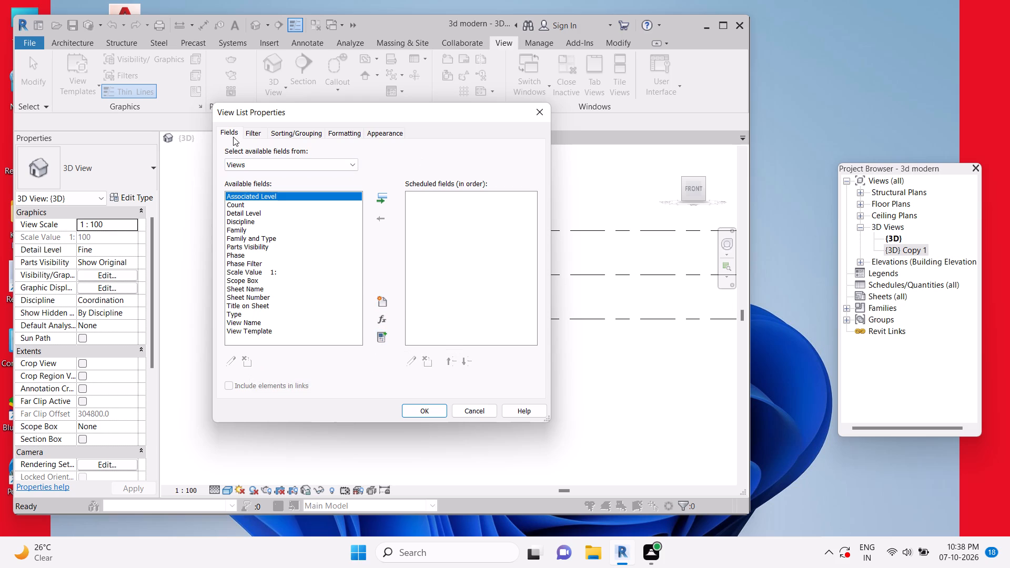
left_click(235, 131)
left_click(266, 131)
left_click(260, 131)
left_click(277, 131)
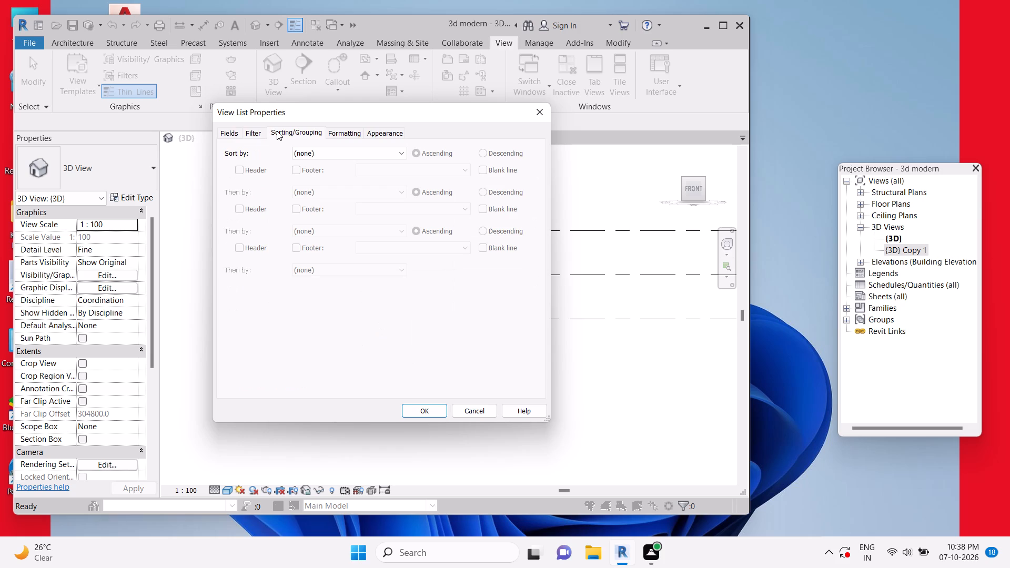
left_click(309, 130)
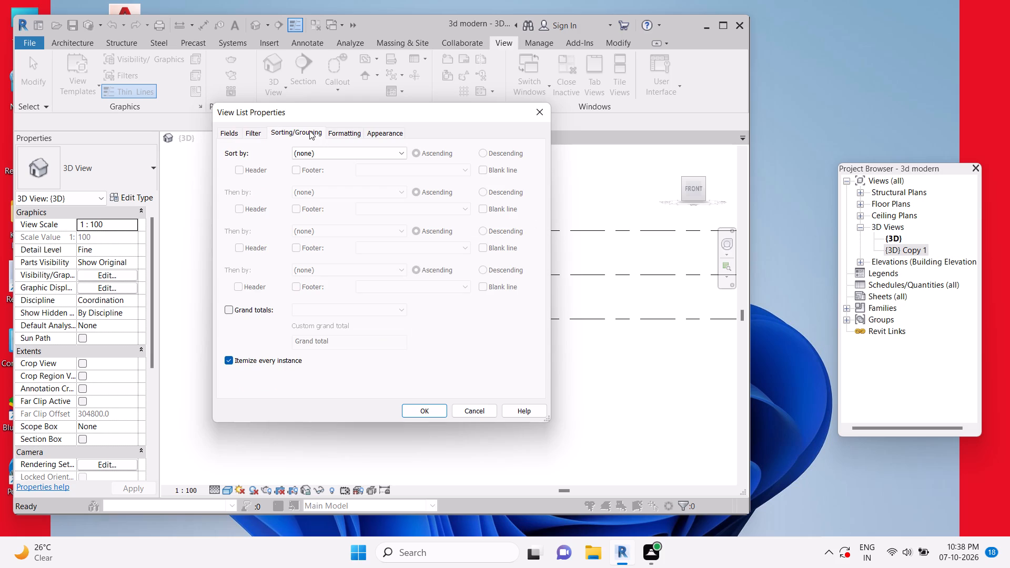
left_click(329, 133)
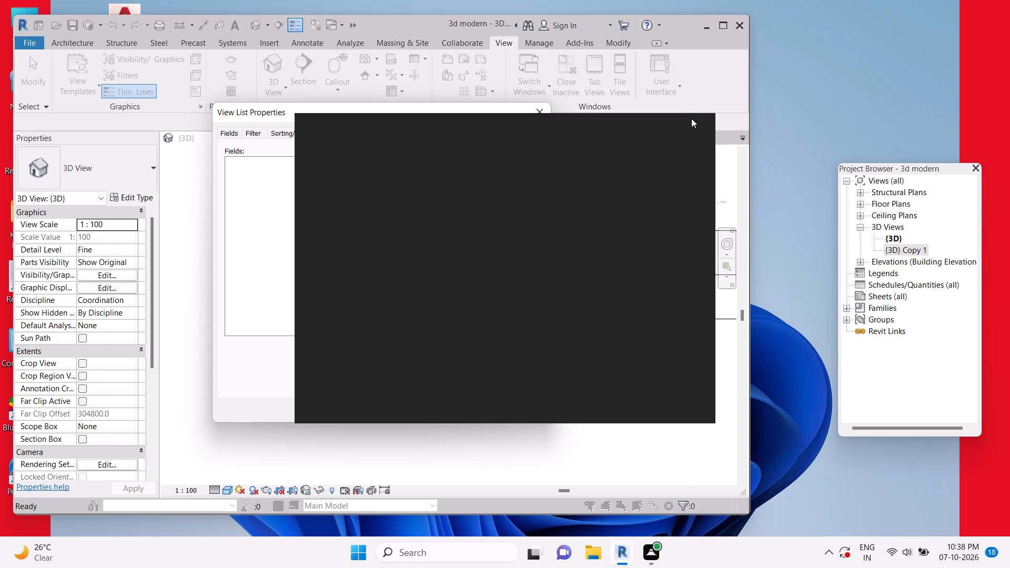
Try to dismiss the Autodesk genuine notification card covering the View List Properties dialog.
left_click(706, 126)
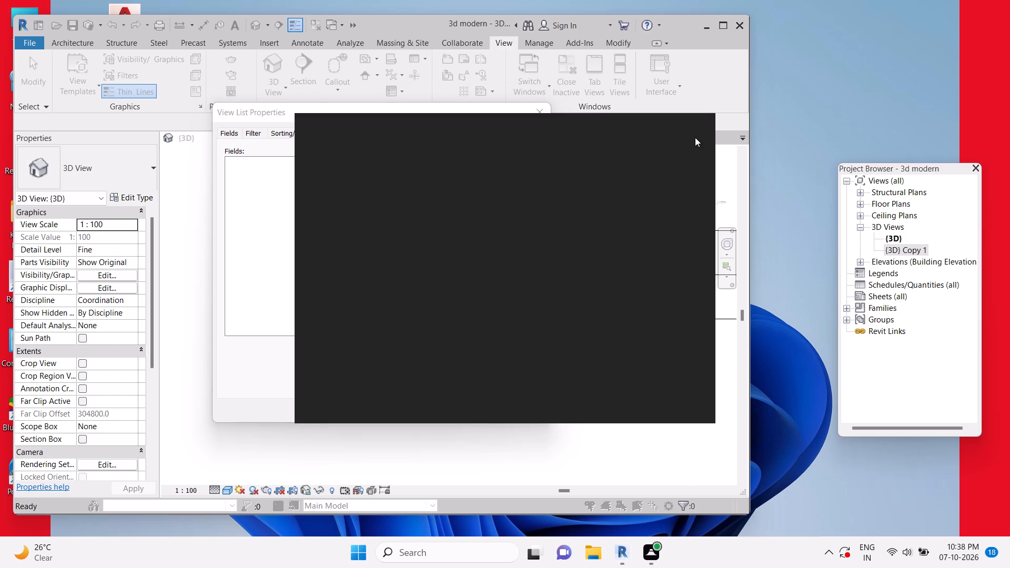
left_click(694, 138)
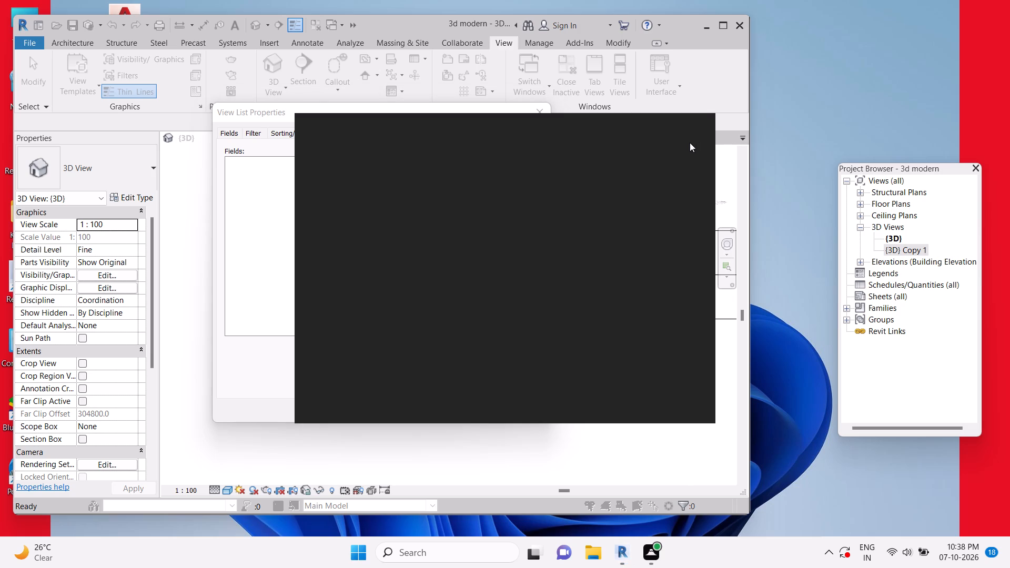